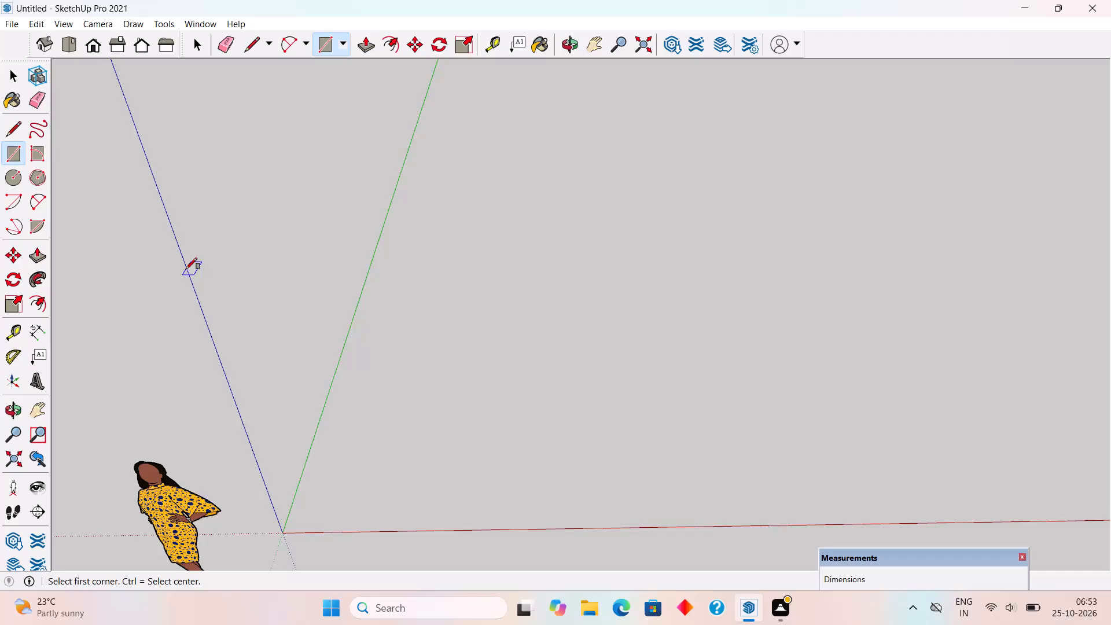
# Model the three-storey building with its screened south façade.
# Draw a ground rectangle about 18' 3" by 16' 7" beside the origin, between the red and green axes.
pyautogui.click(394, 219)
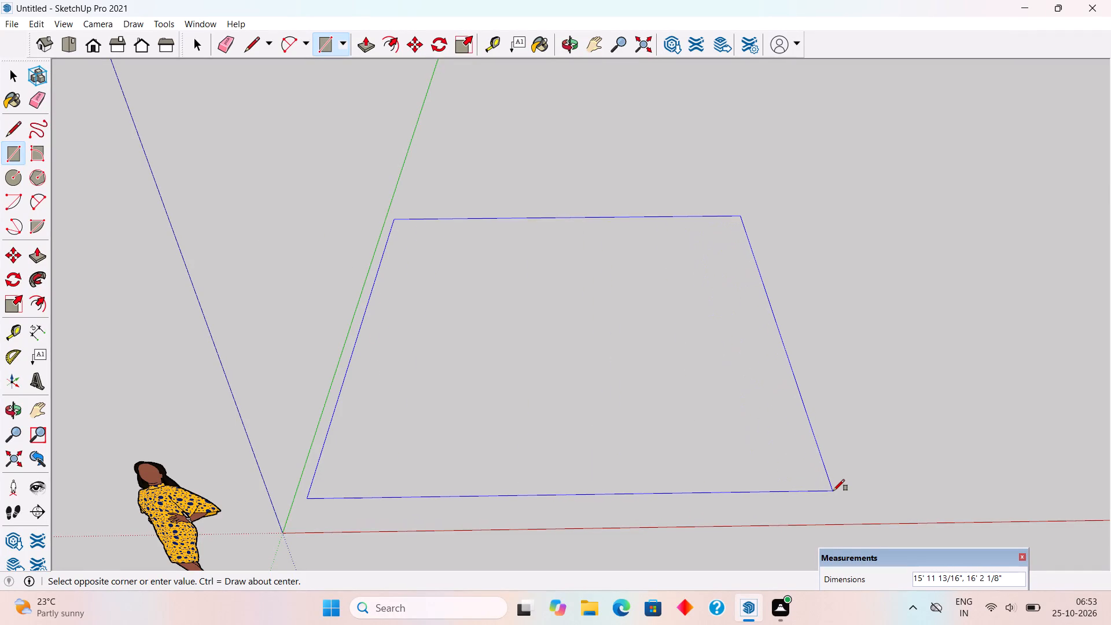
pyautogui.click(913, 500)
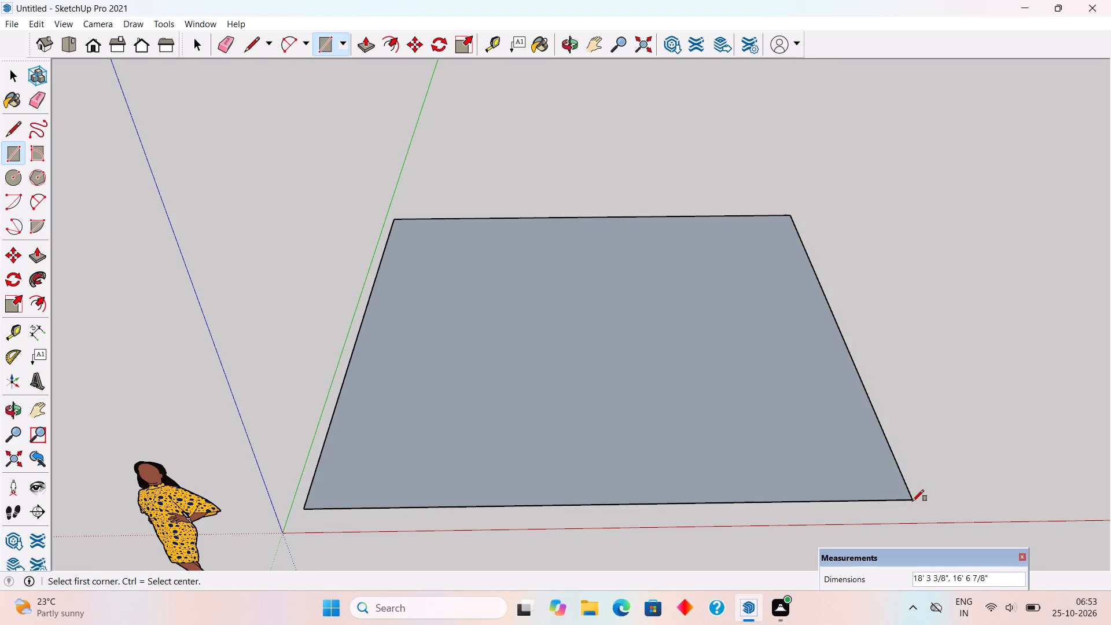
# Push/Pull the rectangle up 6" to form a slab.
pyautogui.press('p')
pyautogui.click(836, 470)
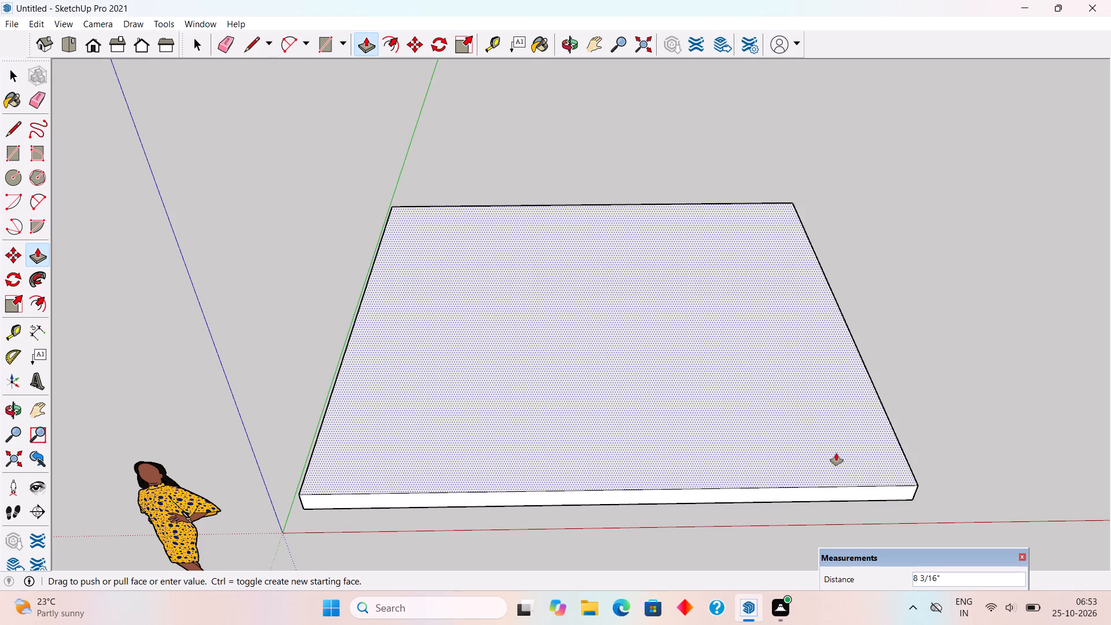
pyautogui.press('6')
pyautogui.hotkey('shift', '"')
pyautogui.press('Return')
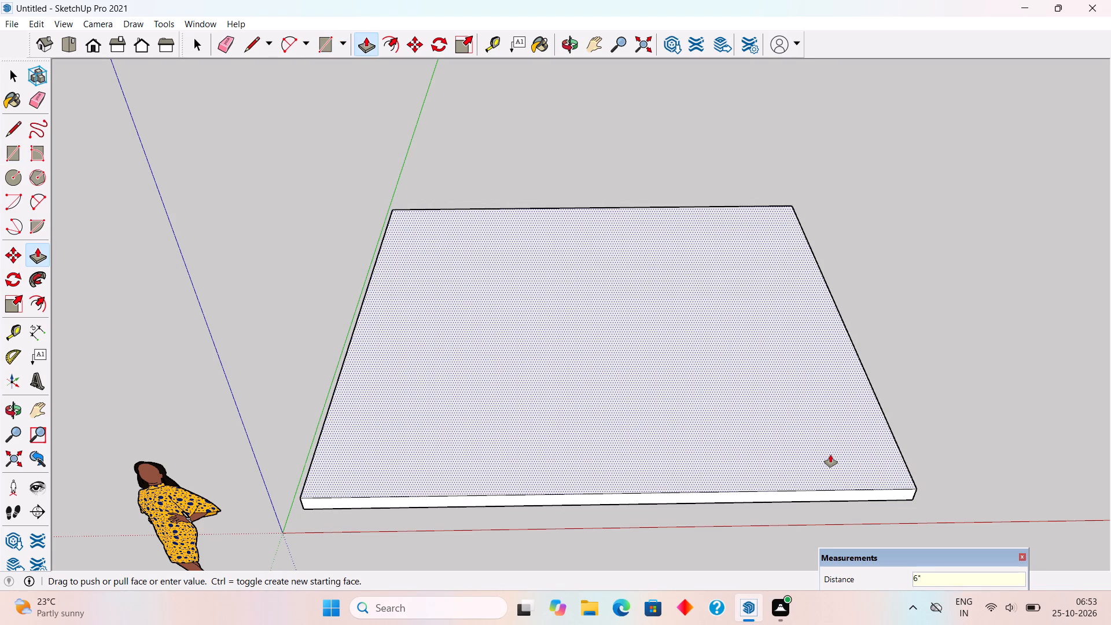
# Select the whole slab with all its faces and edges and make it a group.
pyautogui.press('space')
pyautogui.tripleClick(830, 455)
pyautogui.rightClick(826, 457)
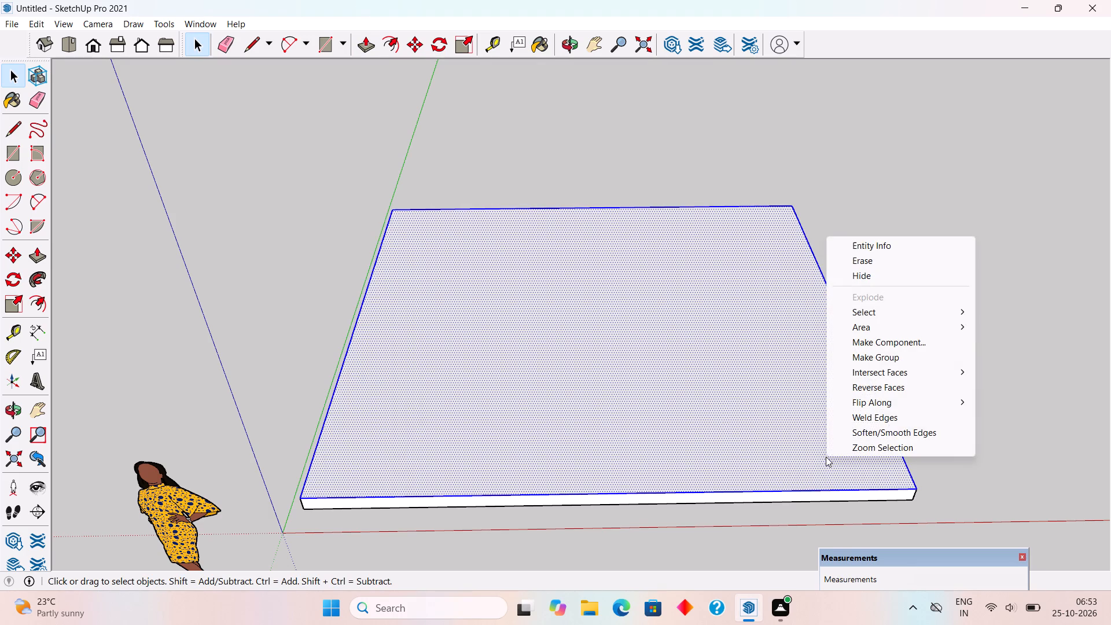
pyautogui.tripleClick(753, 477)
pyautogui.click(753, 477)
pyautogui.rightClick(753, 477)
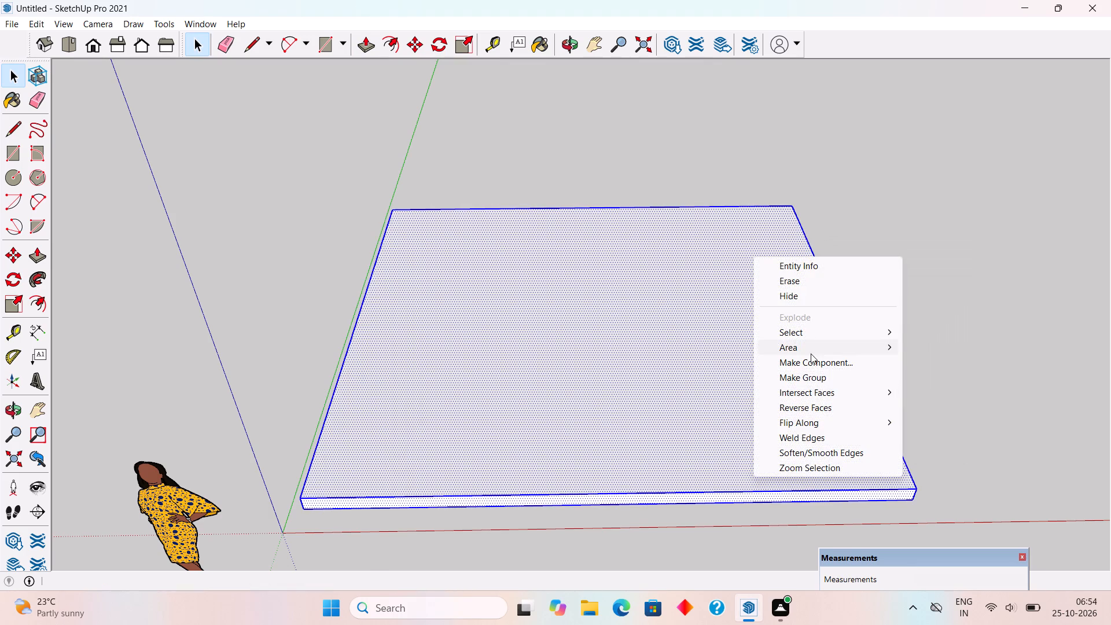
pyautogui.click(812, 374)
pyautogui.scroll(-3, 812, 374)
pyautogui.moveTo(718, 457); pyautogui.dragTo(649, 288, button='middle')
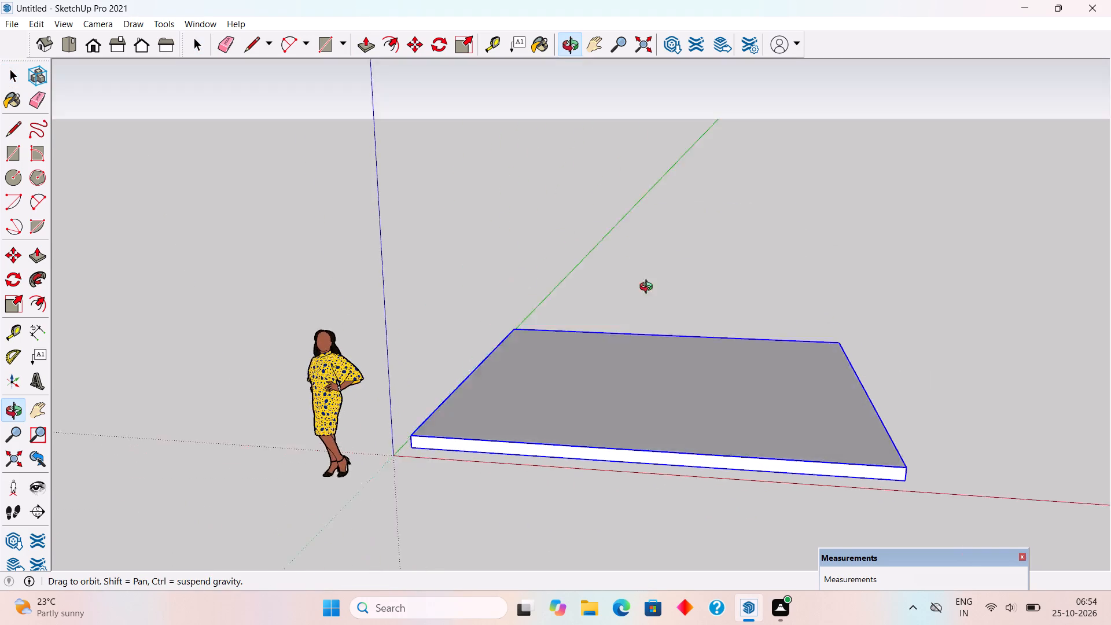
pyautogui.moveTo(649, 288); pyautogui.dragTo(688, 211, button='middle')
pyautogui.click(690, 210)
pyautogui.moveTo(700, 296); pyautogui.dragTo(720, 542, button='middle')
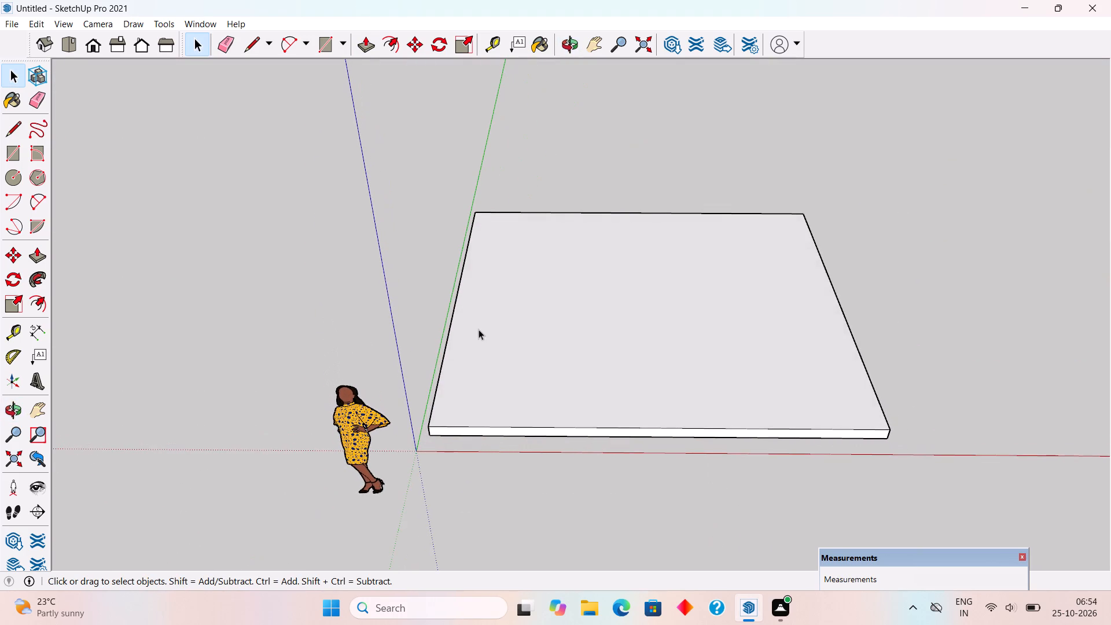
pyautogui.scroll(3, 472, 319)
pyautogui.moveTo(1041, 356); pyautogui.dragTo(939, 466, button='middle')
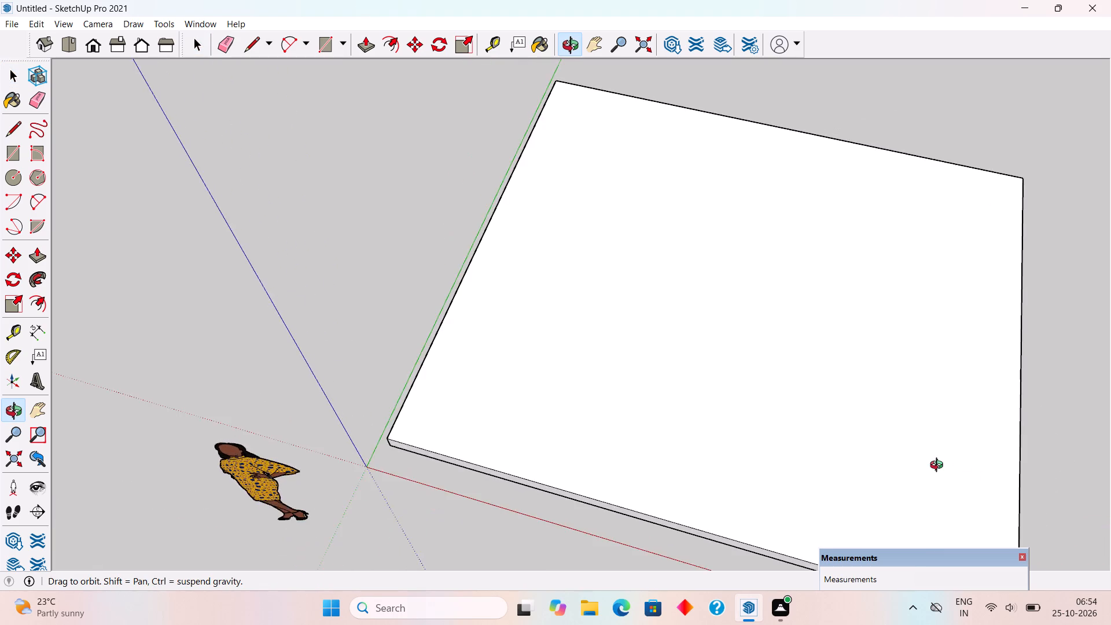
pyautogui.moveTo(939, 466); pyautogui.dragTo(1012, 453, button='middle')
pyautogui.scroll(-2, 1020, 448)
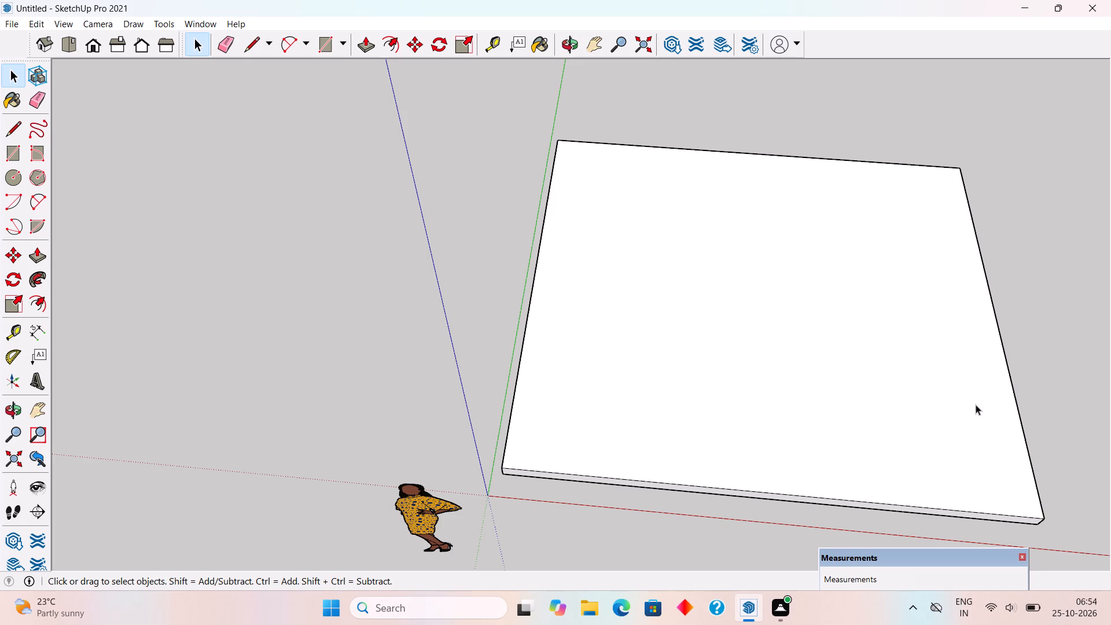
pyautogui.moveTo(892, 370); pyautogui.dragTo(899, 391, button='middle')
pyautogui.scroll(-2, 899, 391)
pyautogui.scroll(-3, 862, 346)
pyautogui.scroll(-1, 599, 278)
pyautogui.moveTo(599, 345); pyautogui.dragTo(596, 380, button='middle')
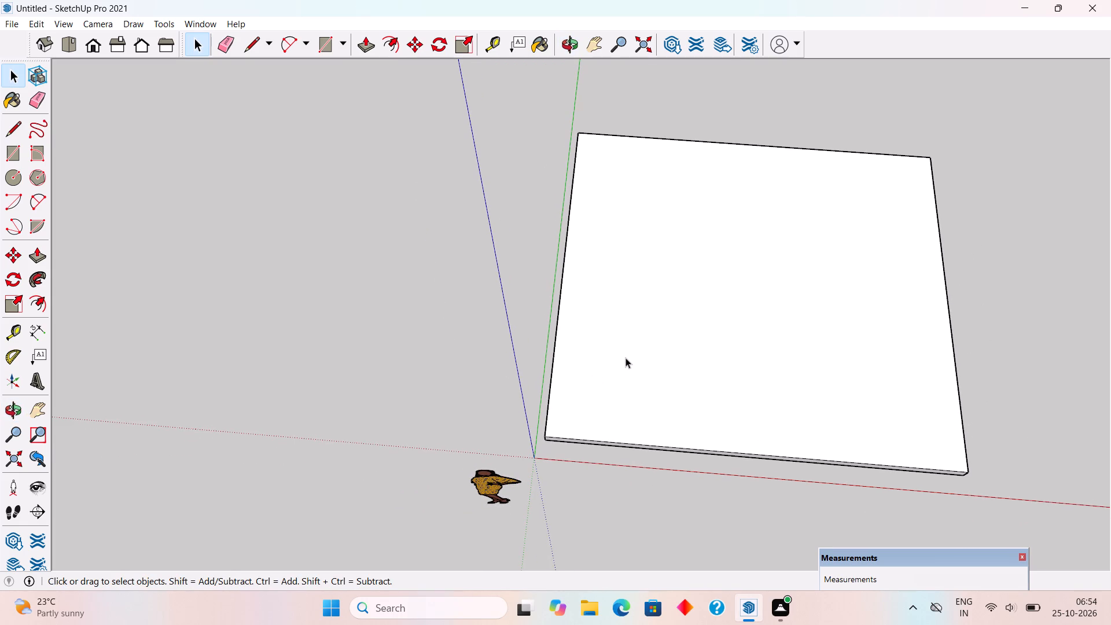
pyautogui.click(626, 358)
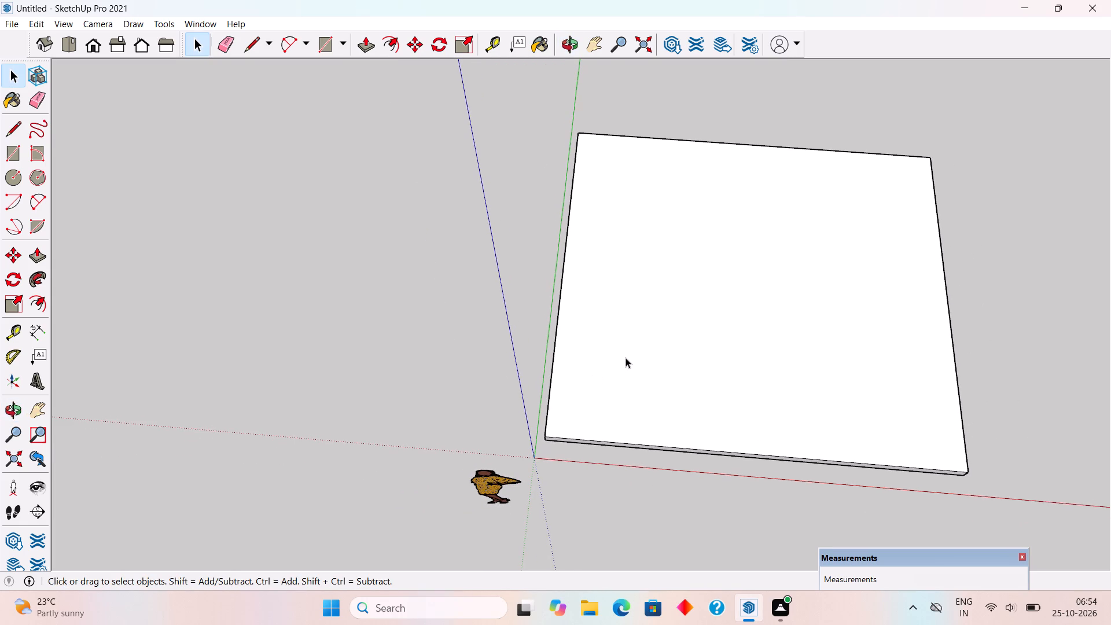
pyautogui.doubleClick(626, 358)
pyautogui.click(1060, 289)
# Draw a 20' by 20' rectangle starting on the slab's top face near its far corner by the green axis.
pyautogui.press('r')
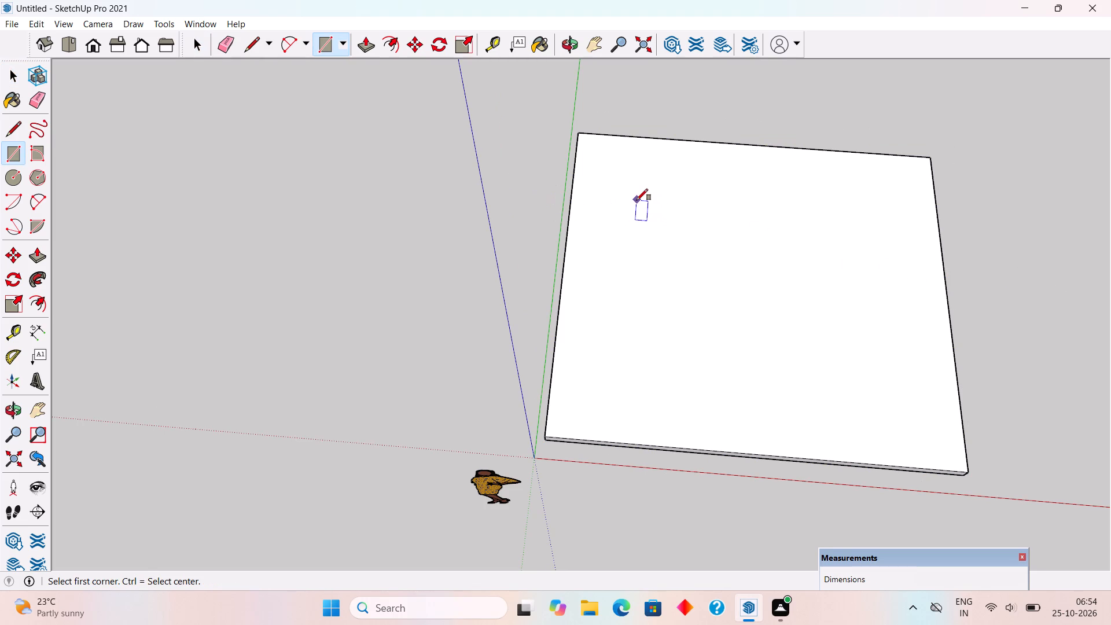
pyautogui.click(637, 200)
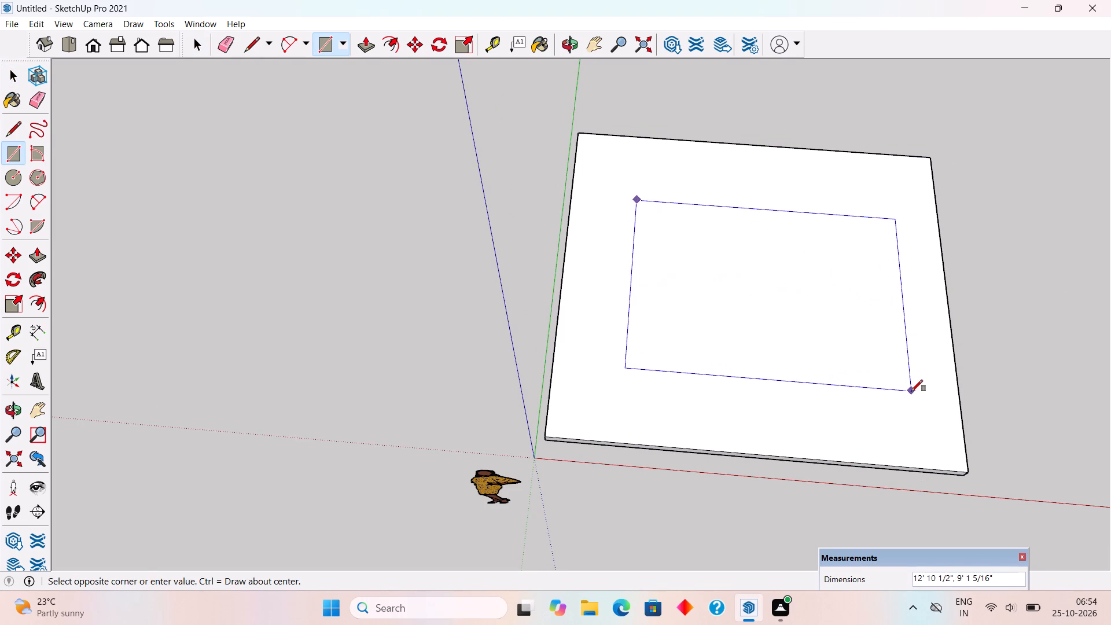
pyautogui.write("20'")
pyautogui.write(",20'")
pyautogui.press('Return')
pyautogui.press('space')
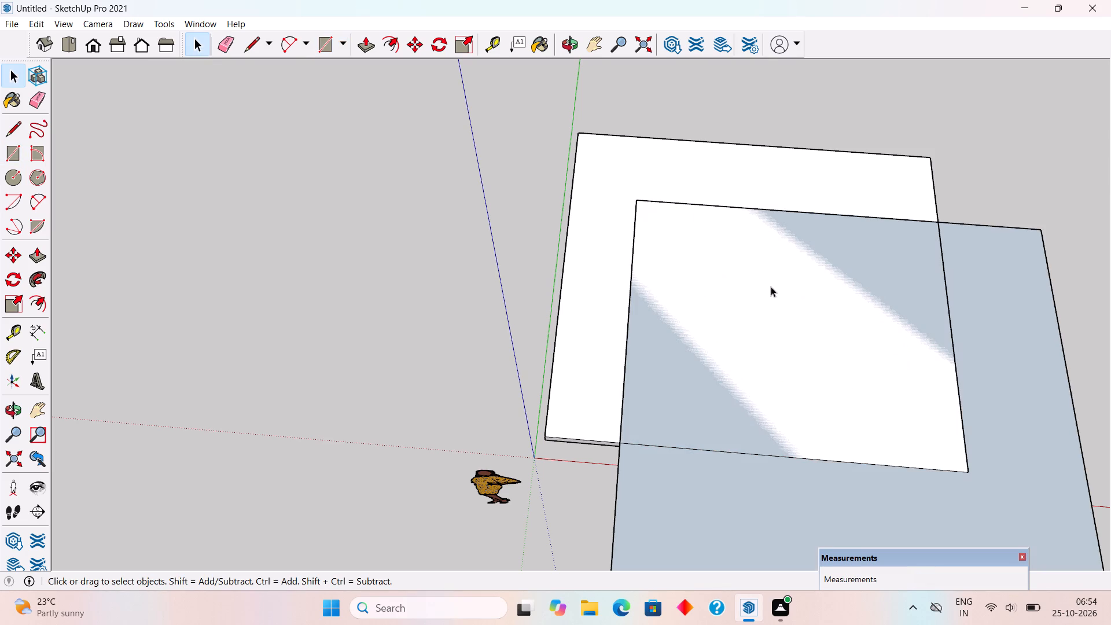
# Open the slab group and Push/Pull its far side face outward about 12' 5" along the green axis.
pyautogui.scroll(-7, 768, 285)
pyautogui.moveTo(812, 363); pyautogui.dragTo(377, 267, button='middle')
pyautogui.scroll(-2, 375, 266)
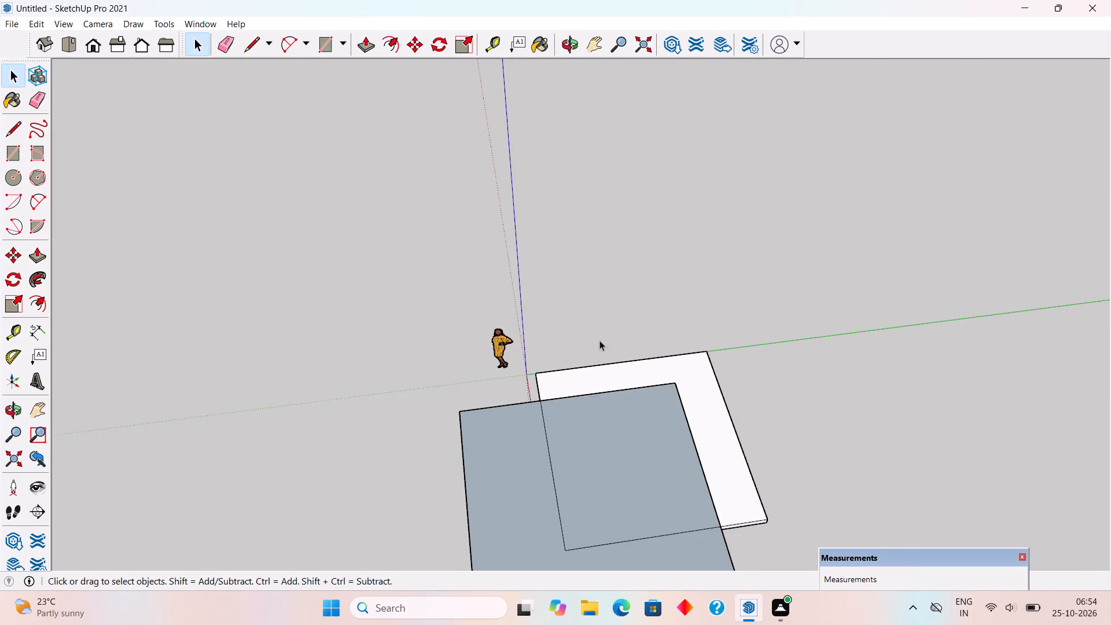
pyautogui.moveTo(789, 440); pyautogui.dragTo(414, 296, button='middle')
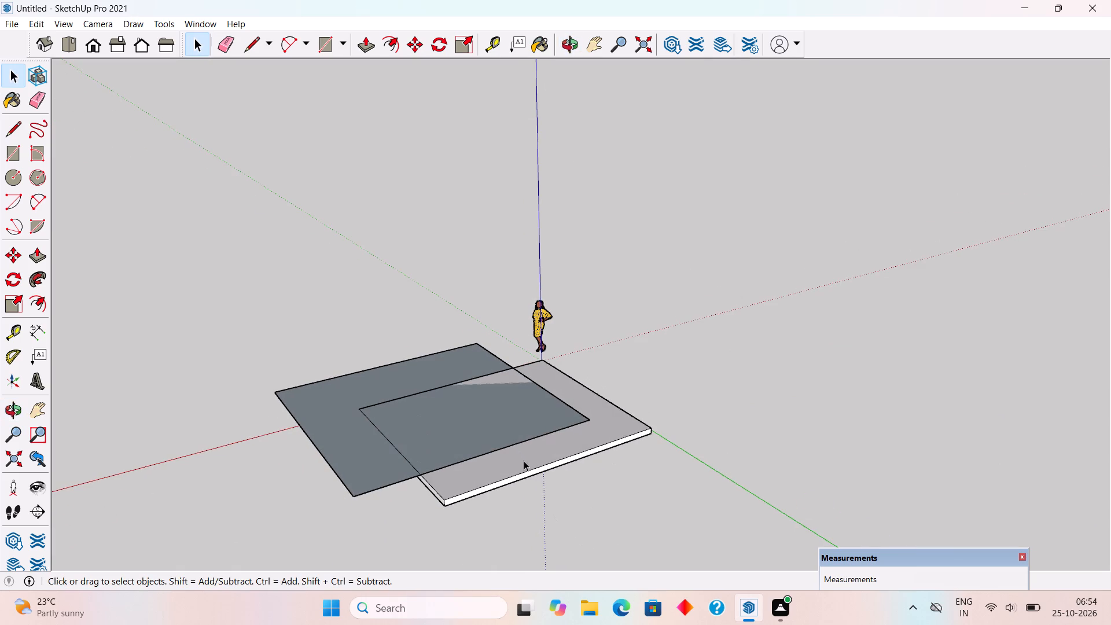
pyautogui.tripleClick(524, 462)
pyautogui.scroll(2, 534, 468)
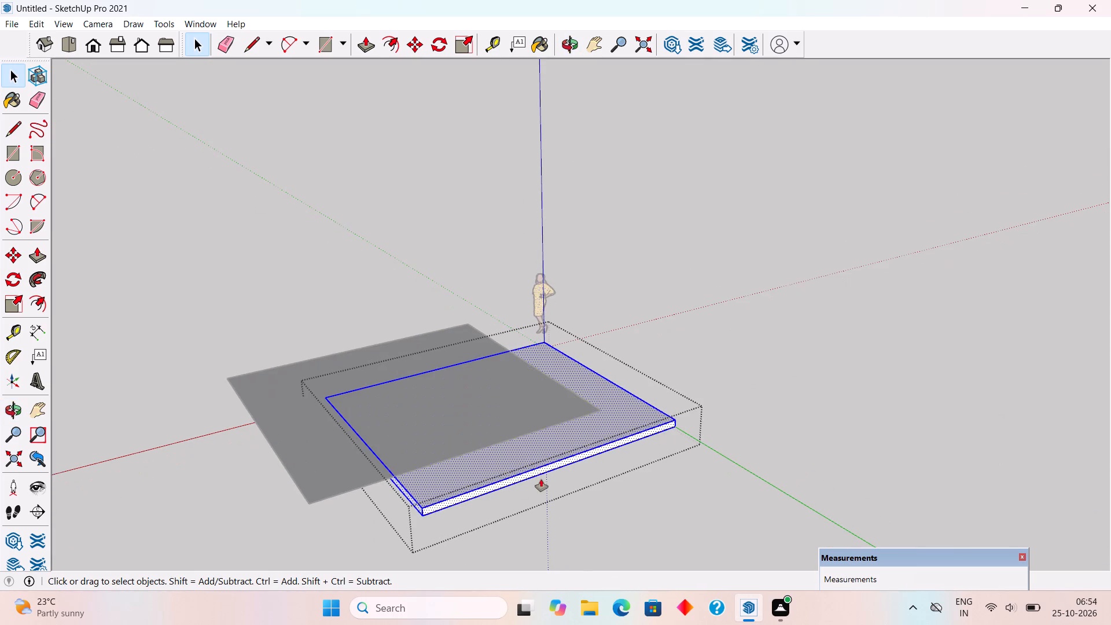
pyautogui.press('p')
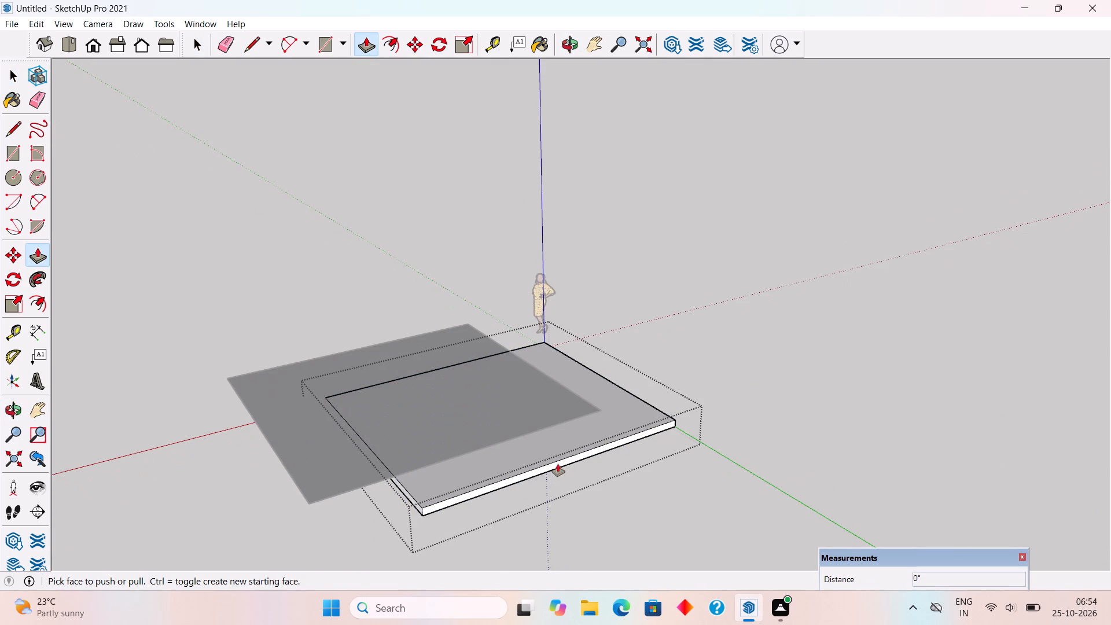
pyautogui.click(558, 464)
pyautogui.click(720, 533)
# Push/Pull the slab's side face outward about 8' 11" along the red axis and exit the group.
pyautogui.scroll(-3, 225, 470)
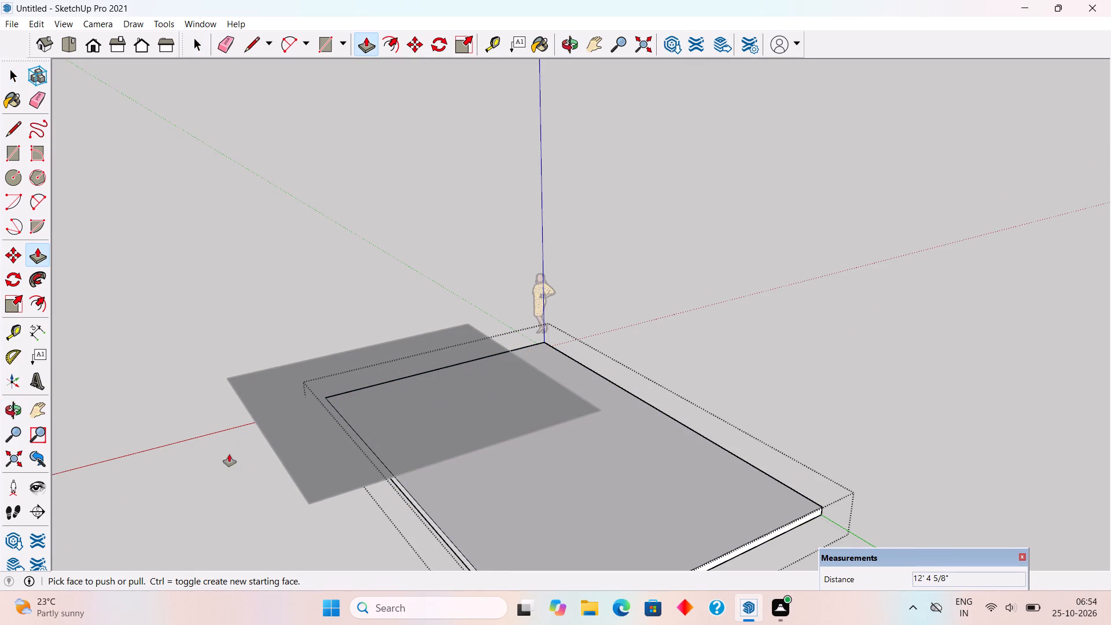
pyautogui.scroll(-6, 251, 427)
pyautogui.scroll(8, 378, 535)
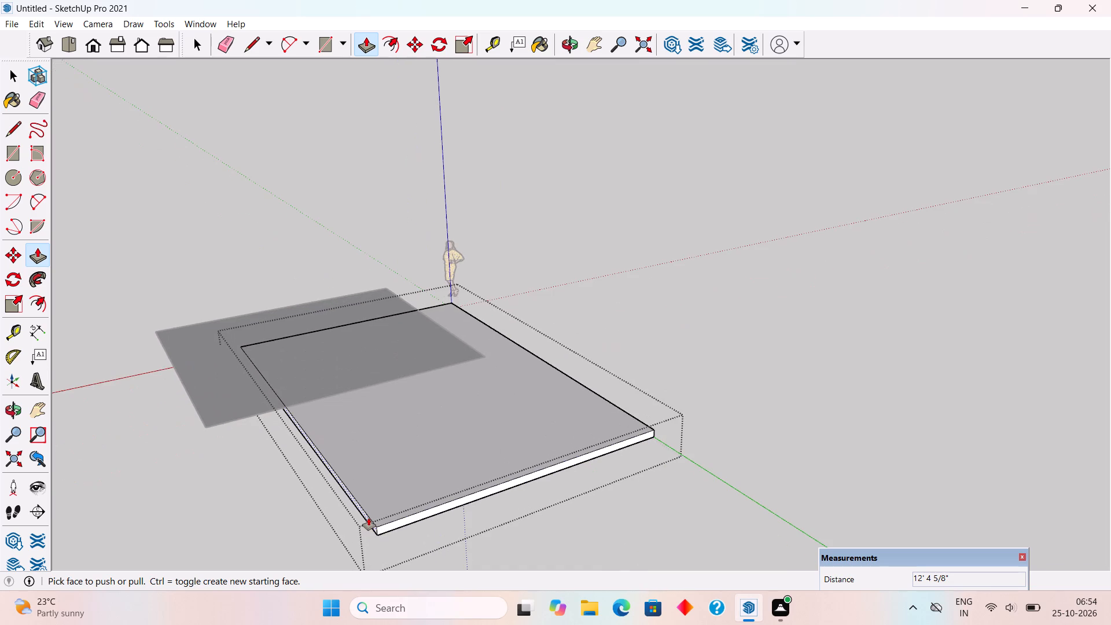
pyautogui.click(366, 519)
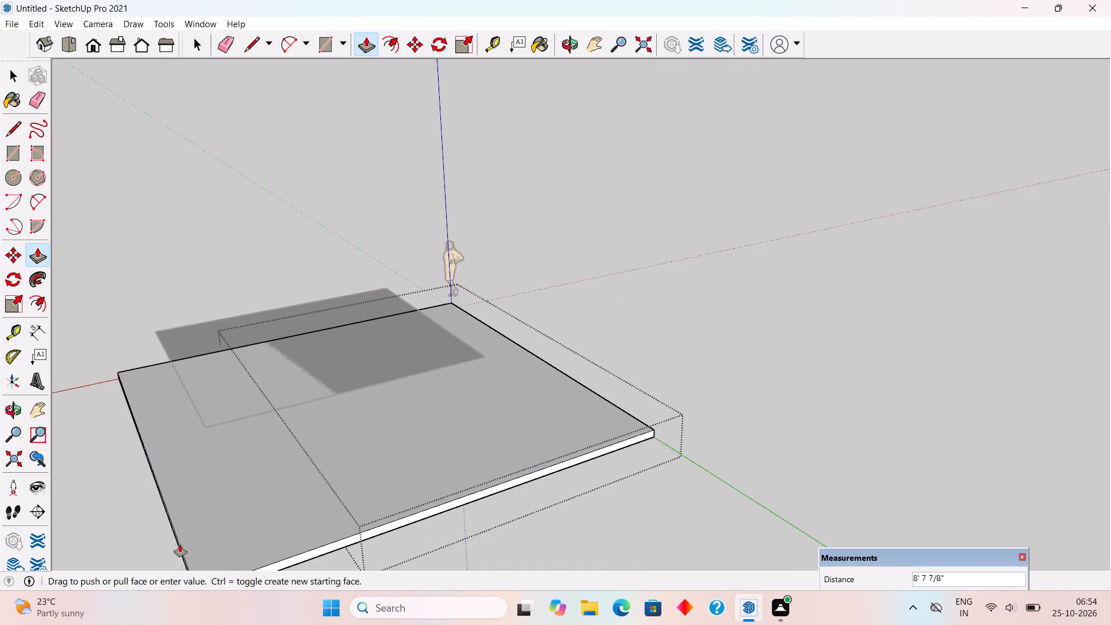
pyautogui.click(174, 545)
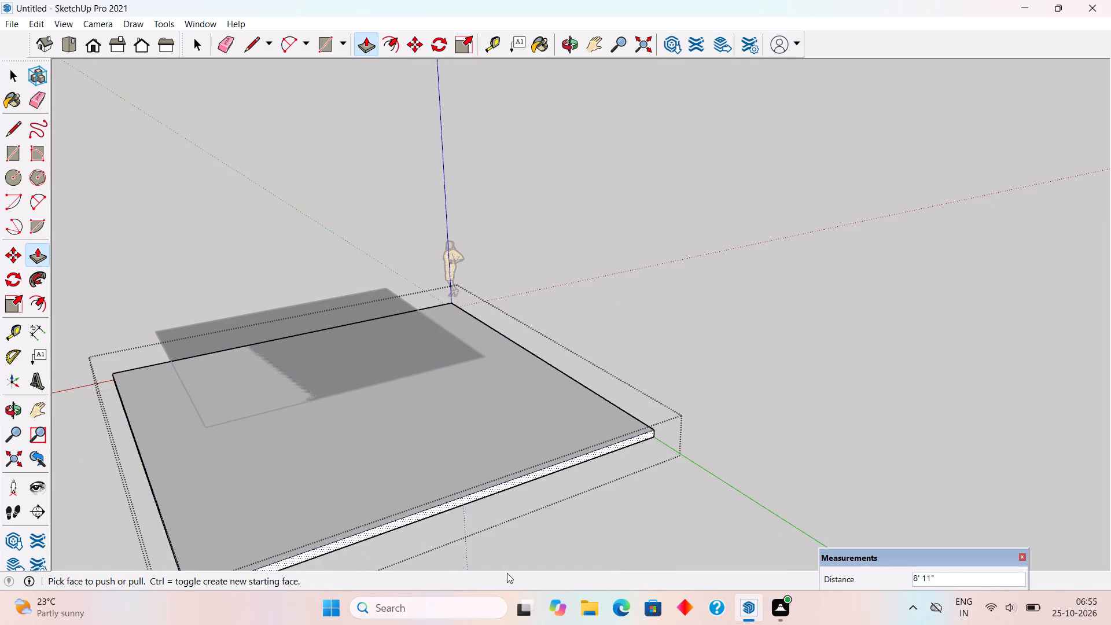
pyautogui.scroll(-3, 507, 573)
pyautogui.press('space')
pyautogui.click(566, 513)
# Move the 20' square about 12' 5" along the green axis so it lies within the enlarged slab.
pyautogui.moveTo(417, 455); pyautogui.dragTo(705, 459, button='middle')
pyautogui.scroll(-1, 417, 455)
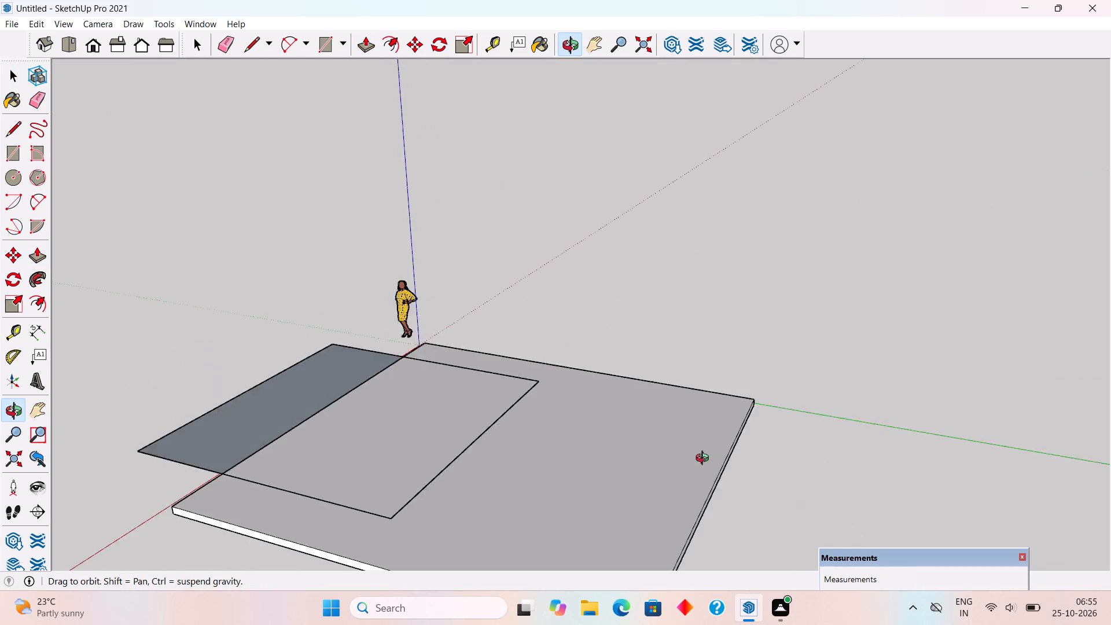
pyautogui.moveTo(705, 459); pyautogui.dragTo(1015, 438, button='middle')
pyautogui.scroll(-3, 1008, 429)
pyautogui.moveTo(494, 484); pyautogui.dragTo(472, 555, button='middle')
pyautogui.tripleClick(751, 479)
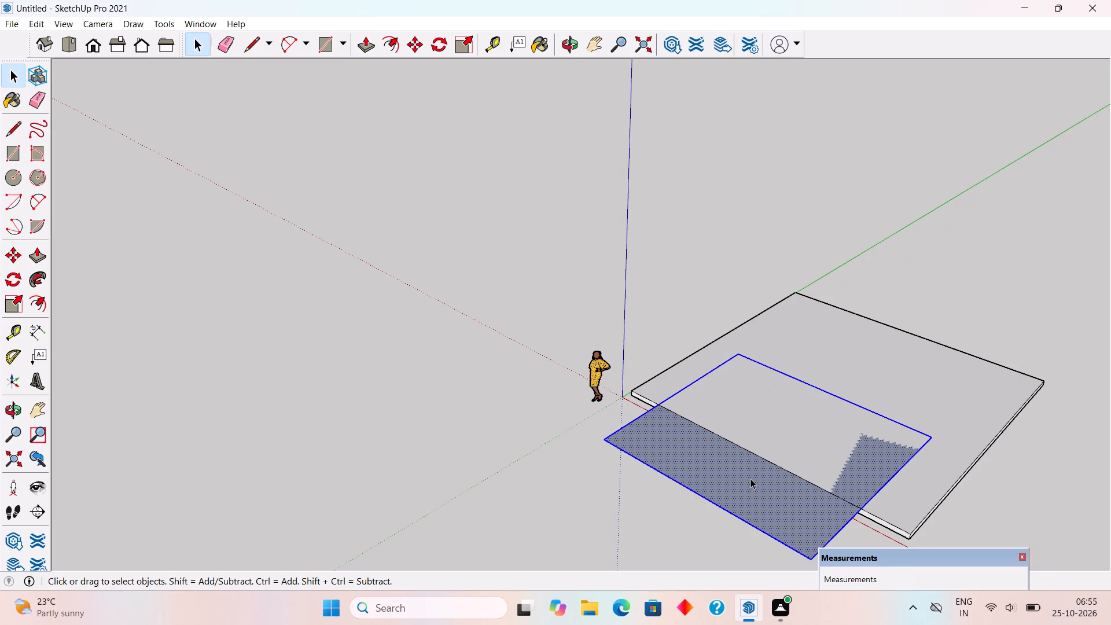
pyautogui.press('m')
pyautogui.click(800, 451)
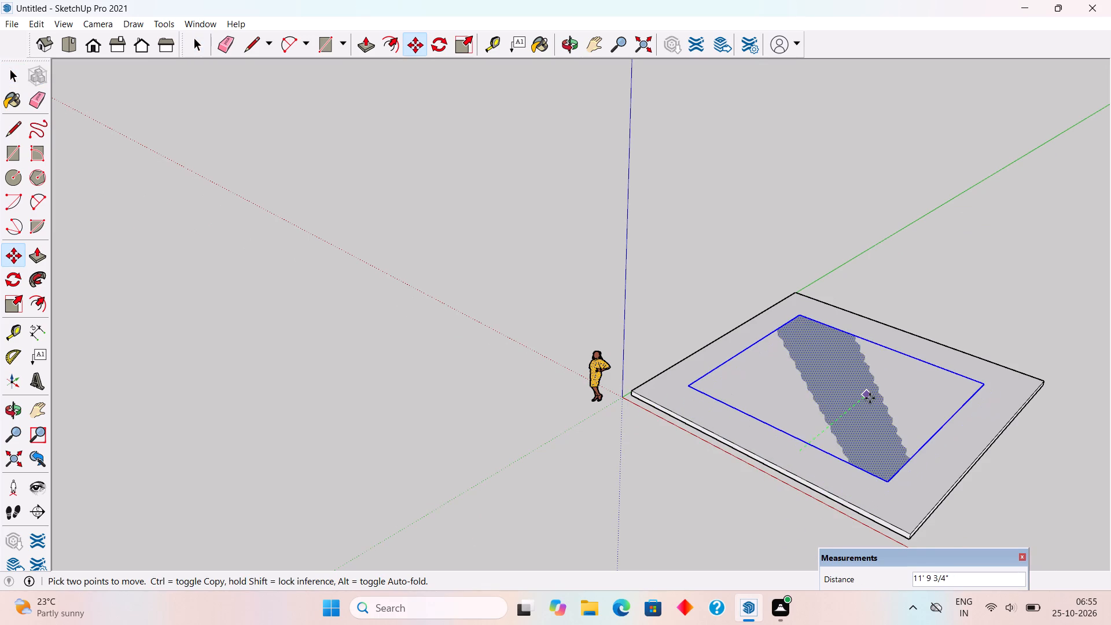
pyautogui.click(872, 395)
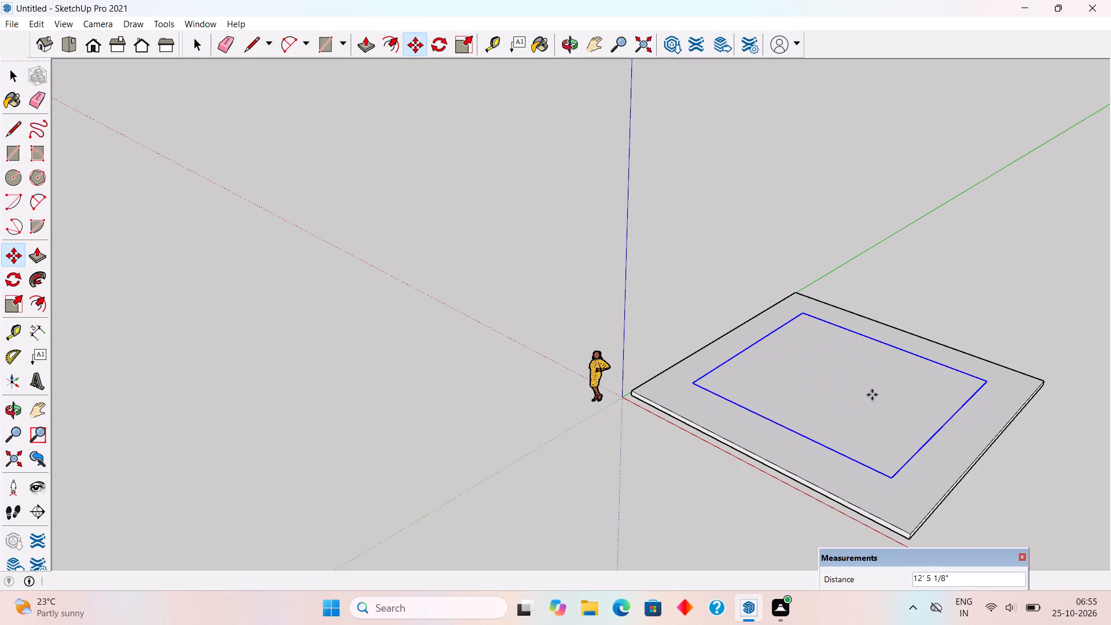
pyautogui.press('space')
# Push/Pull the 20' square up 6" from the top of the slab.
pyautogui.moveTo(190, 424); pyautogui.dragTo(455, 465, button='middle')
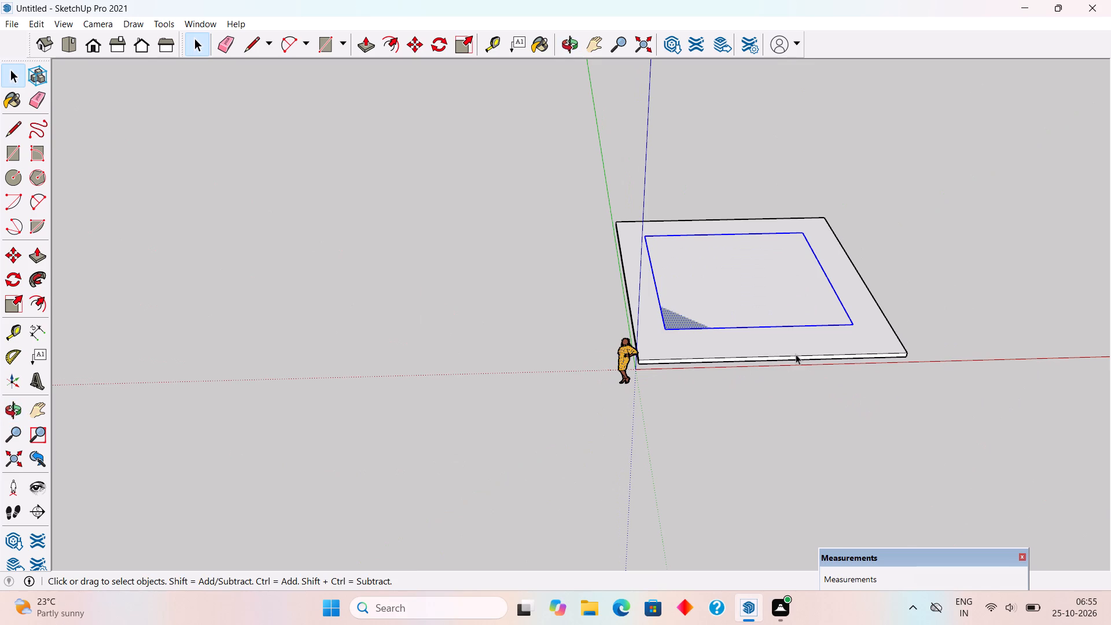
pyautogui.scroll(5, 1034, 299)
pyautogui.scroll(2, 647, 201)
pyautogui.scroll(1, 740, 187)
pyautogui.moveTo(848, 218); pyautogui.dragTo(850, 289, button='middle')
pyautogui.scroll(2, 821, 181)
pyautogui.moveTo(820, 192); pyautogui.dragTo(812, 300, button='middle')
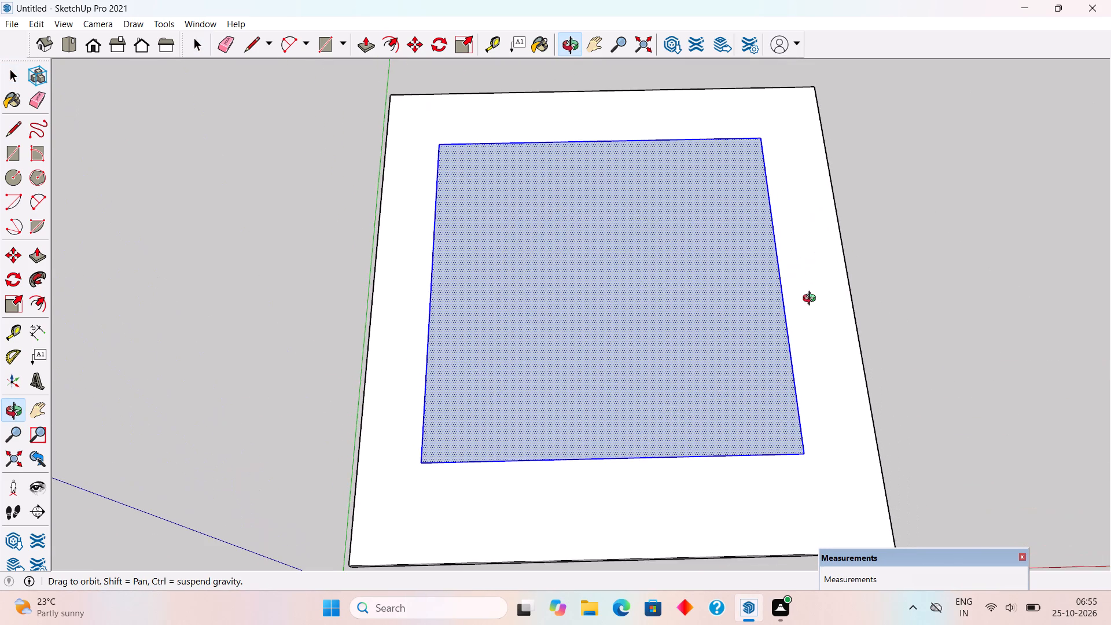
pyautogui.moveTo(812, 300); pyautogui.dragTo(808, 307, button='middle')
pyautogui.press('p')
pyautogui.click(747, 306)
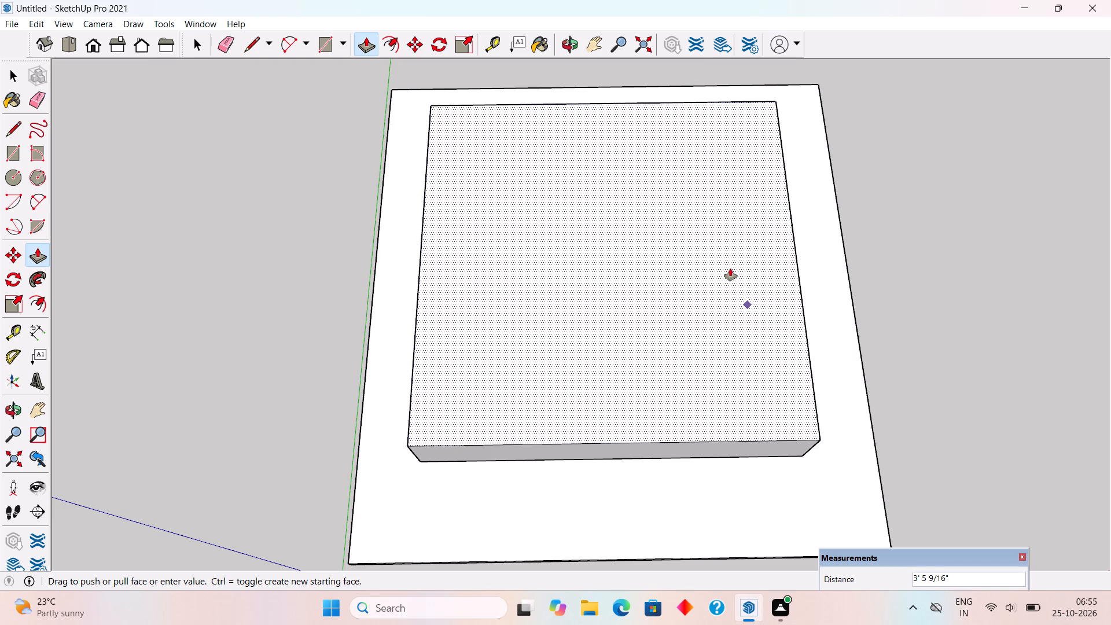
pyautogui.write('6"')
pyautogui.press('Return')
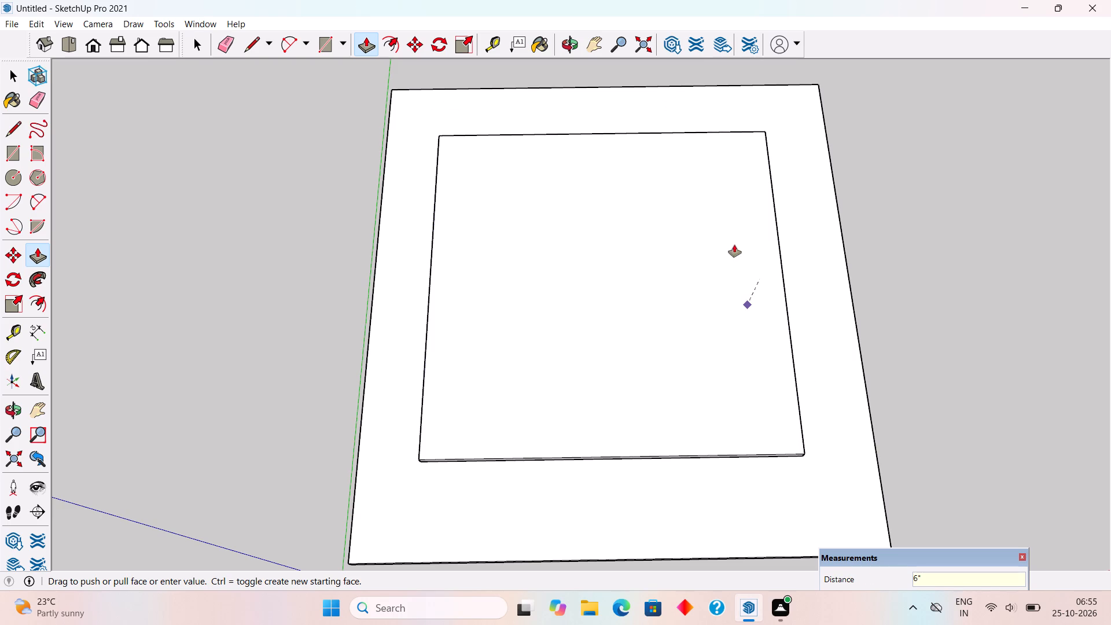
# Select the entire raised 20' square platform and make it a group.
pyautogui.press('space')
pyautogui.moveTo(763, 345); pyautogui.dragTo(789, 142, button='middle')
pyautogui.tripleClick(733, 309)
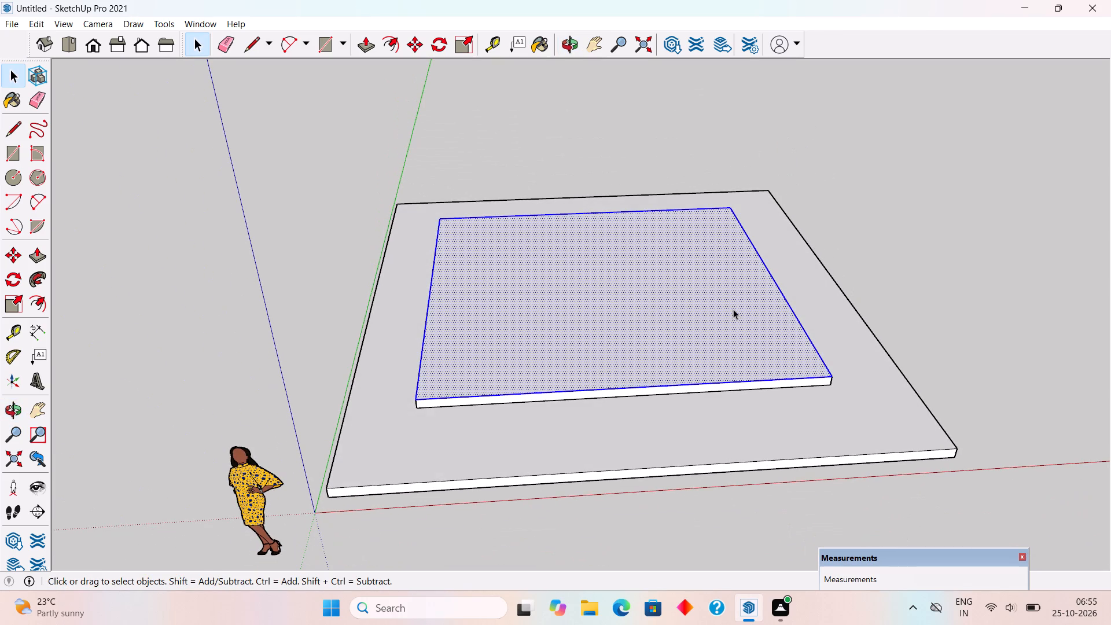
pyautogui.rightClick(733, 309)
pyautogui.click(792, 430)
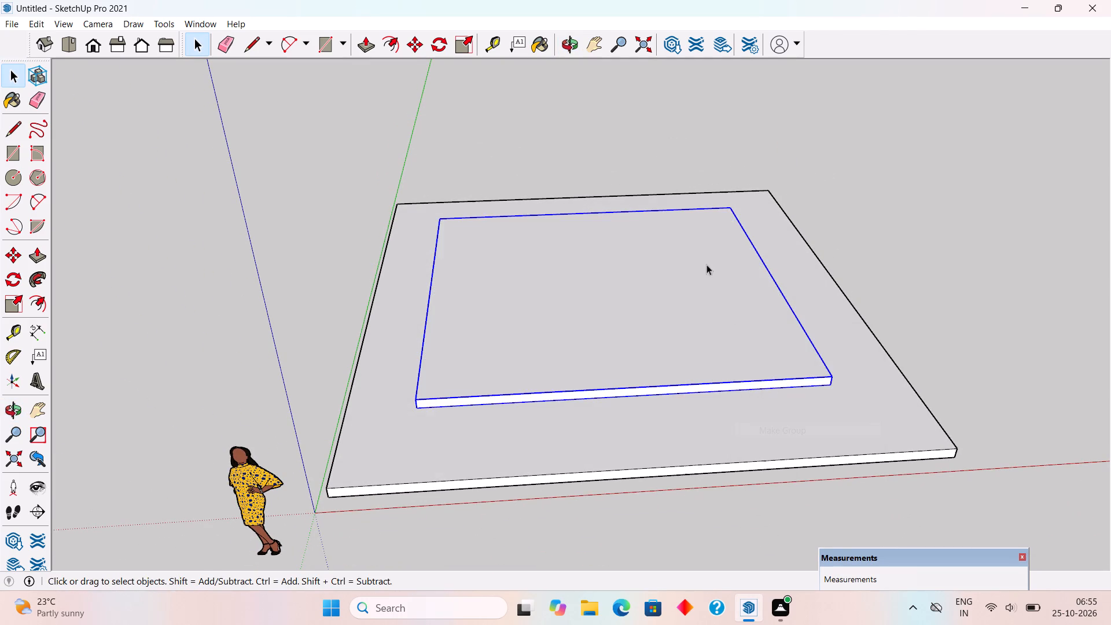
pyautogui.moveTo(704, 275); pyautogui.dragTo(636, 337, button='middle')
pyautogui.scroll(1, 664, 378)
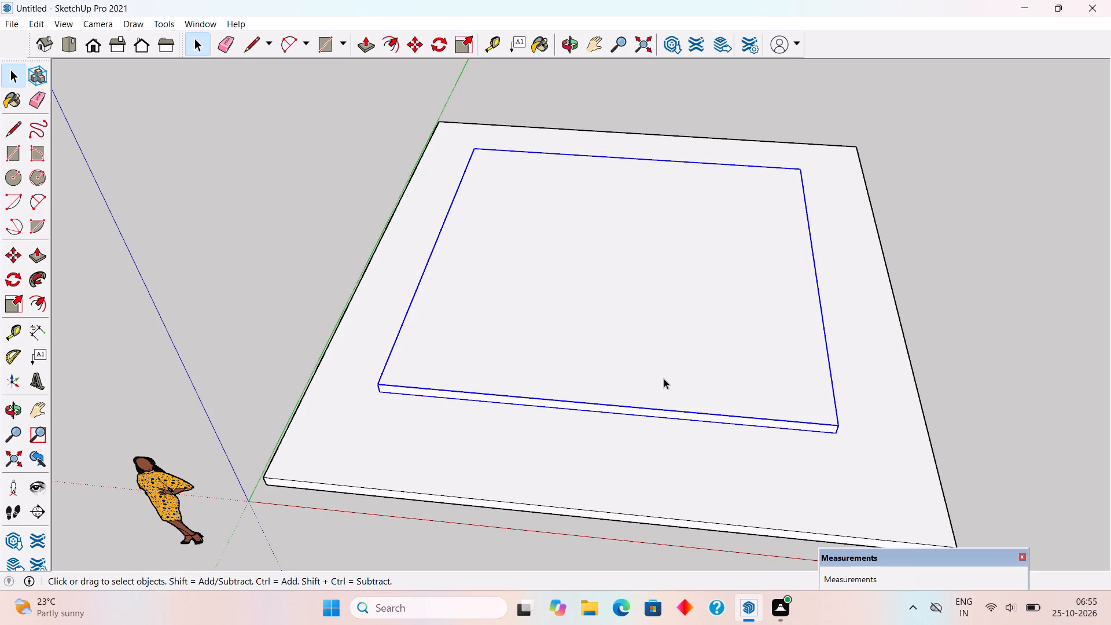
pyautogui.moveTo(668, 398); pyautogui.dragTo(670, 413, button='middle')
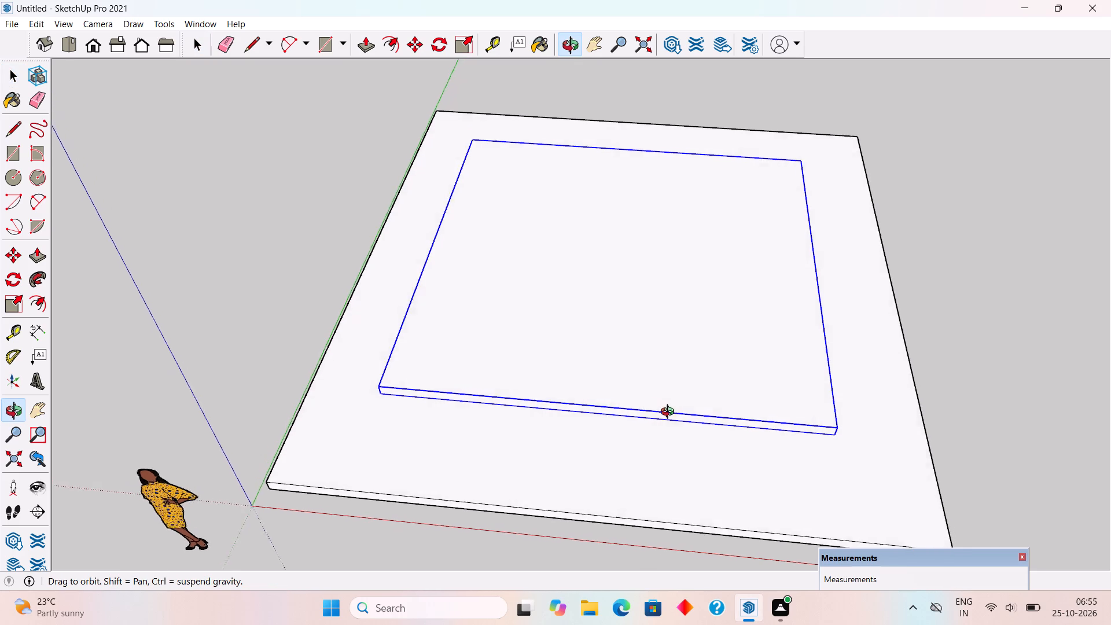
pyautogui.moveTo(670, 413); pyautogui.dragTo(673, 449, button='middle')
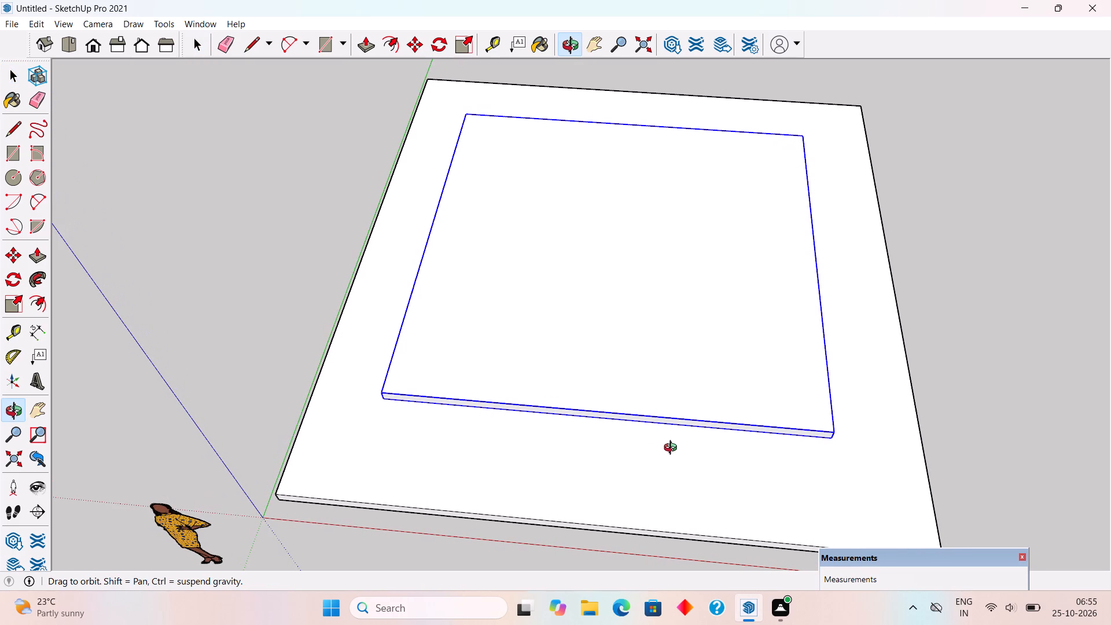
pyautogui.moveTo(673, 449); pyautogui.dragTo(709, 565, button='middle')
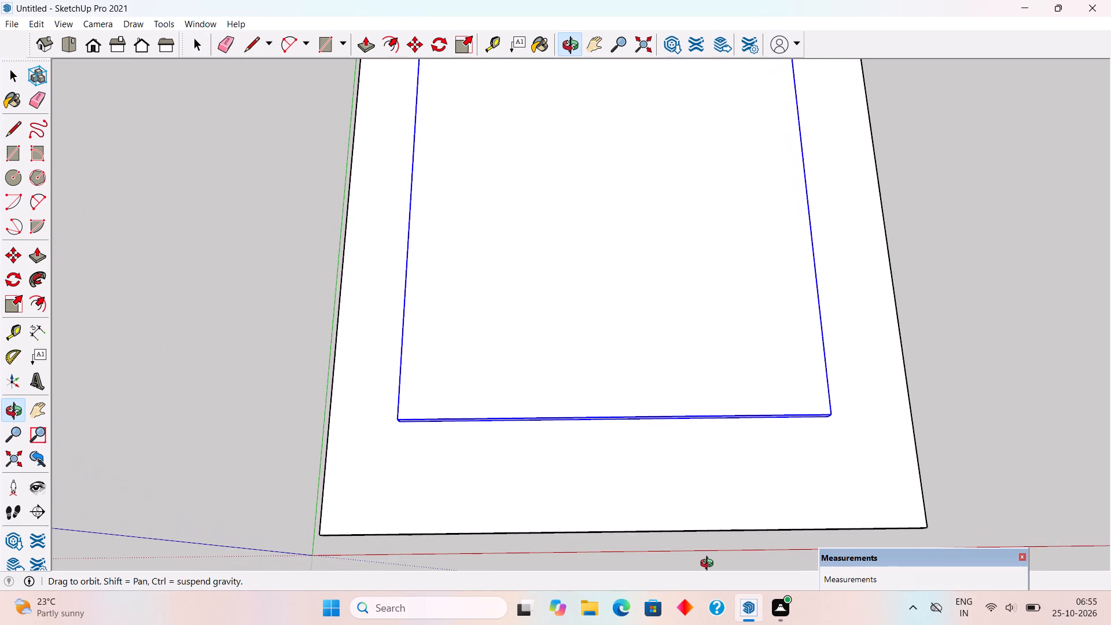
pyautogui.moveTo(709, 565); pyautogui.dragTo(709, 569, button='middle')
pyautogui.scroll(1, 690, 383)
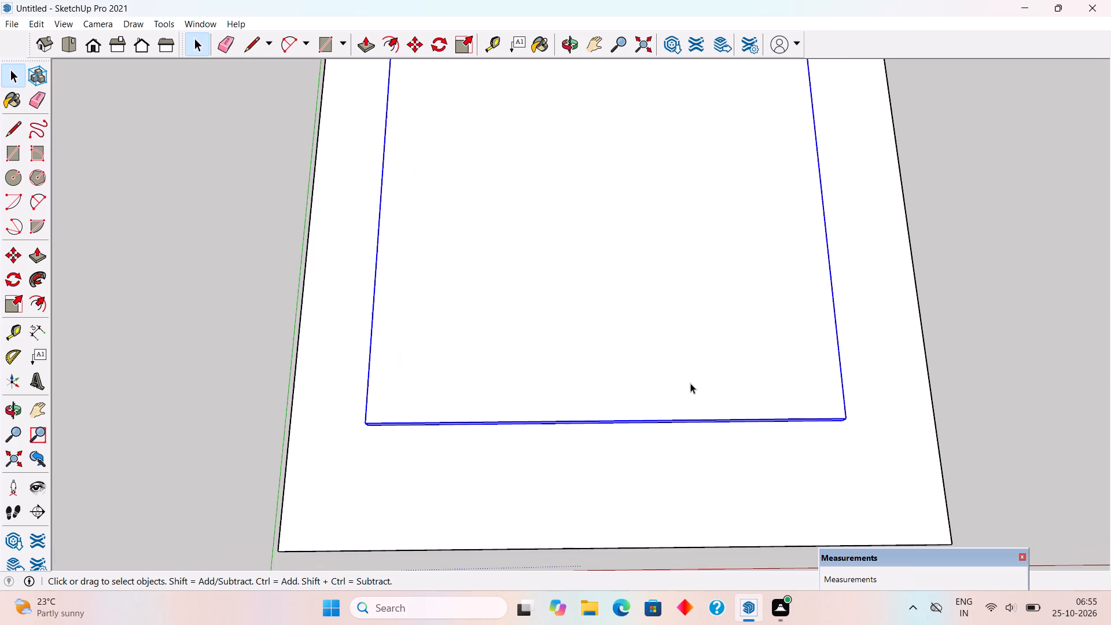
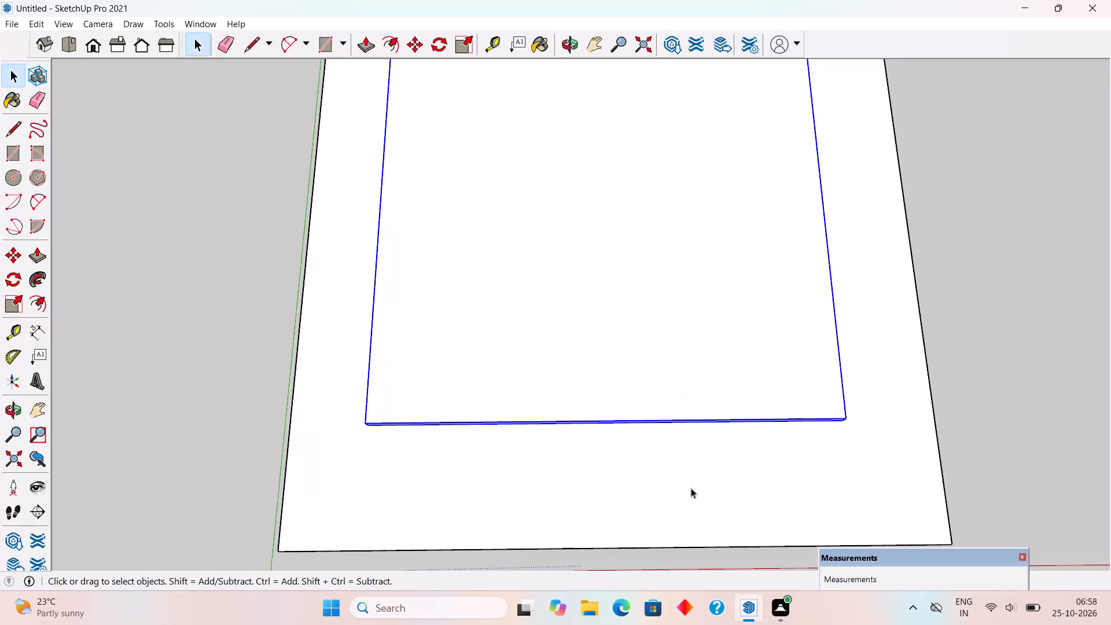
# Place a construction guide 10' in from the platform's side edge, running parallel to the green axis through the platform's middle.
pyautogui.moveTo(687, 465); pyautogui.dragTo(720, 313, button='middle')
pyautogui.scroll(-3, 720, 313)
pyautogui.moveTo(730, 338); pyautogui.dragTo(751, 231, button='middle')
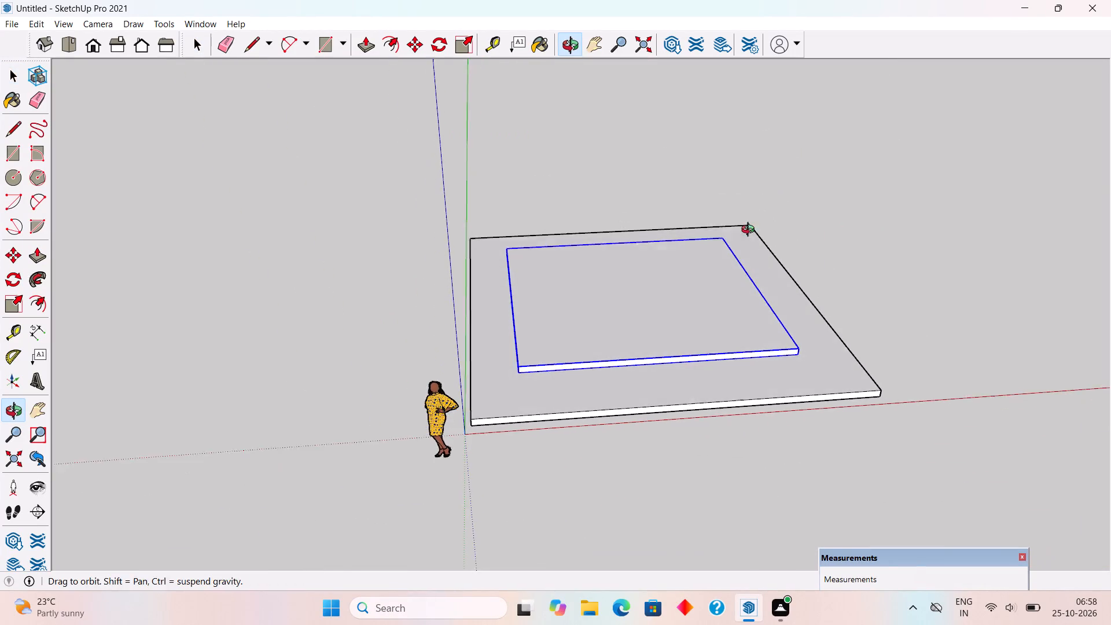
pyautogui.moveTo(751, 231); pyautogui.dragTo(751, 229, button='middle')
pyautogui.scroll(6, 763, 226)
pyautogui.moveTo(794, 378); pyautogui.dragTo(760, 529, button='middle')
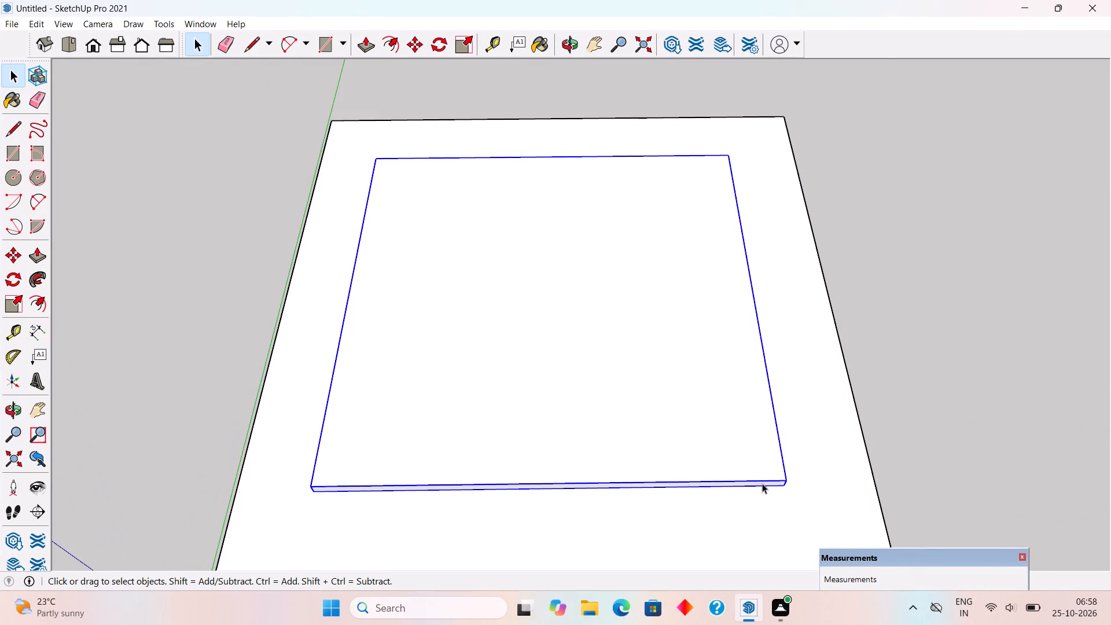
pyautogui.press('t')
pyautogui.click(781, 440)
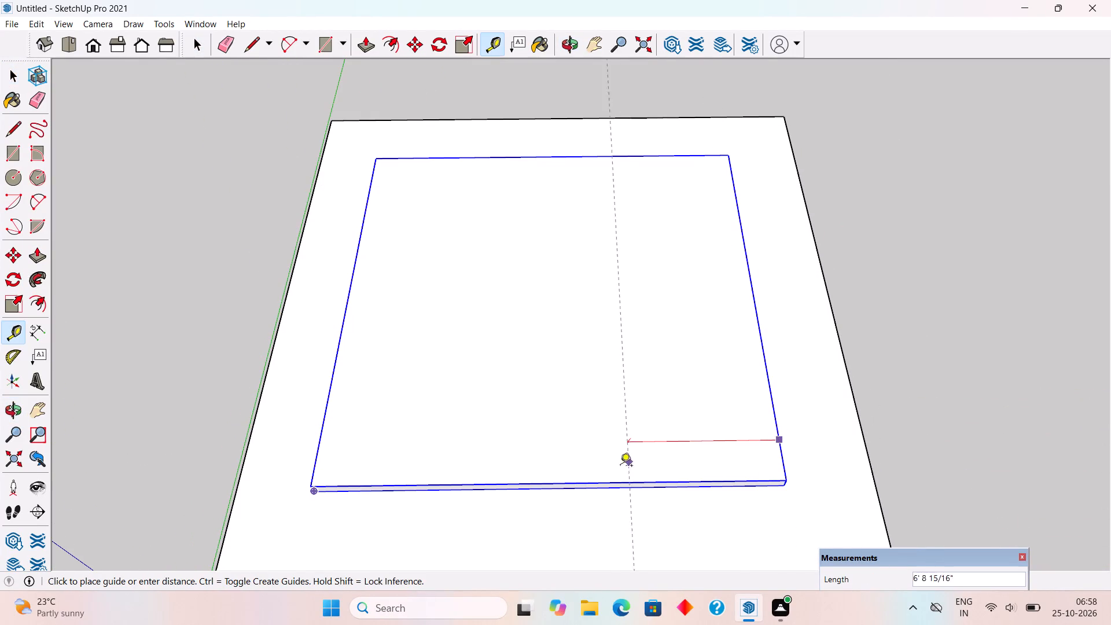
pyautogui.click(546, 481)
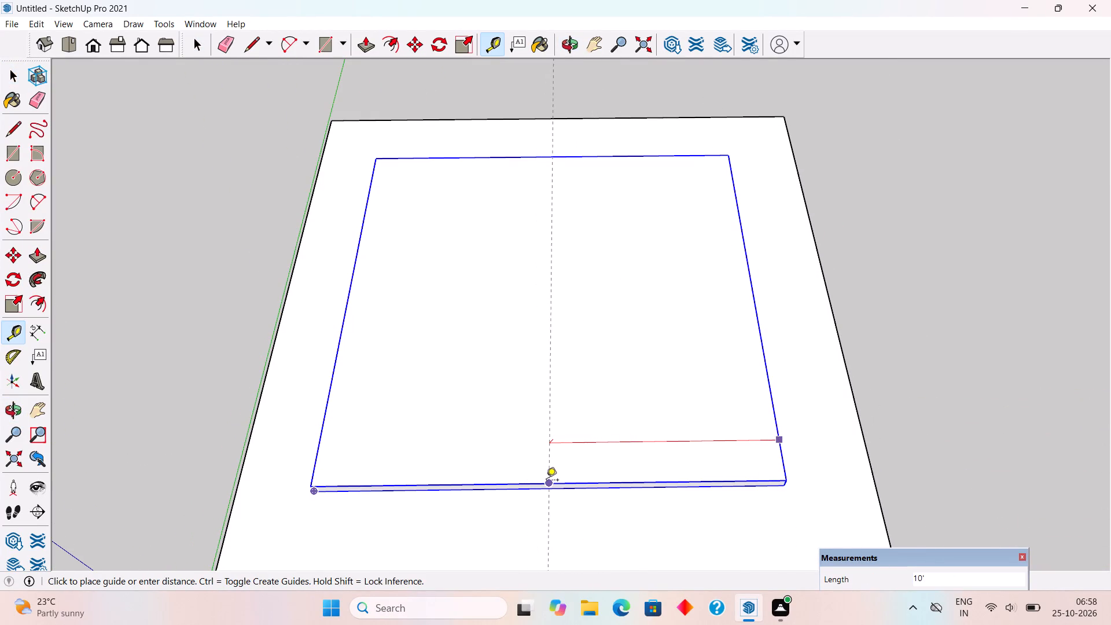
# Place a guide 9" inside the platform's front edge, parallel to the red axis, and clear the platform selection.
pyautogui.moveTo(555, 471); pyautogui.dragTo(557, 509, button='middle')
pyautogui.scroll(-3, 557, 509)
pyautogui.moveTo(668, 518); pyautogui.dragTo(621, 402, button='middle')
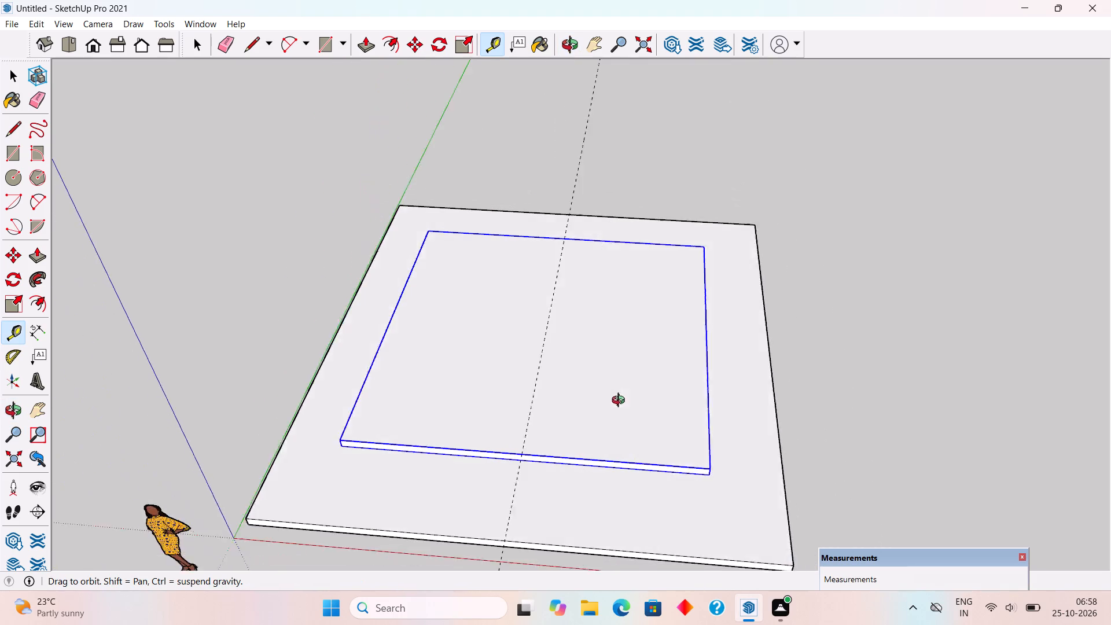
pyautogui.moveTo(621, 402); pyautogui.dragTo(597, 395, button='middle')
pyautogui.scroll(2, 646, 480)
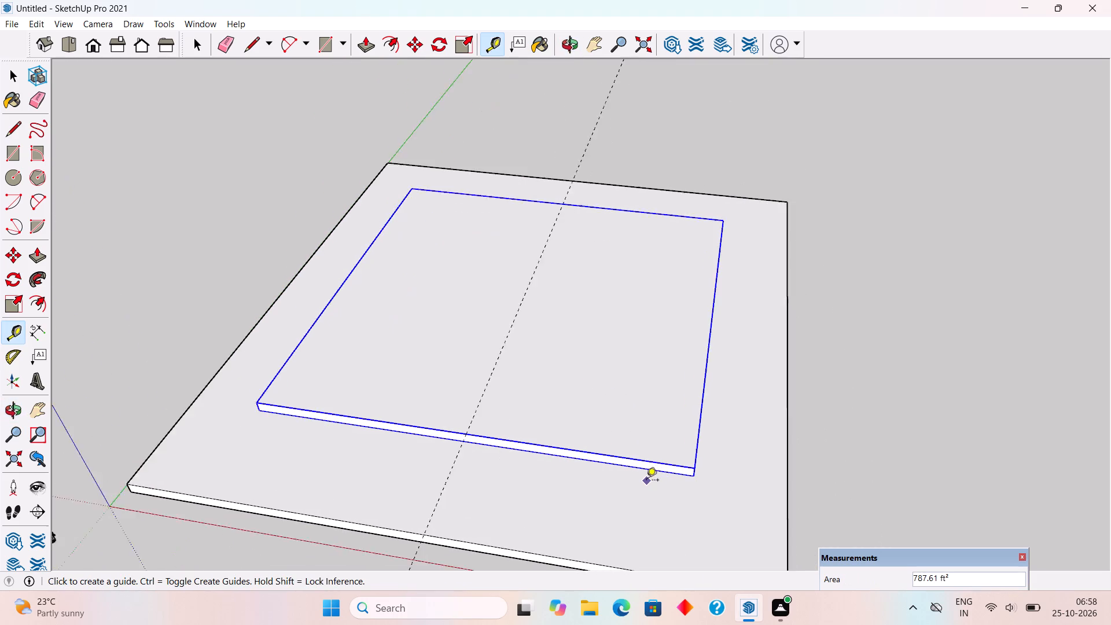
pyautogui.scroll(3, 646, 481)
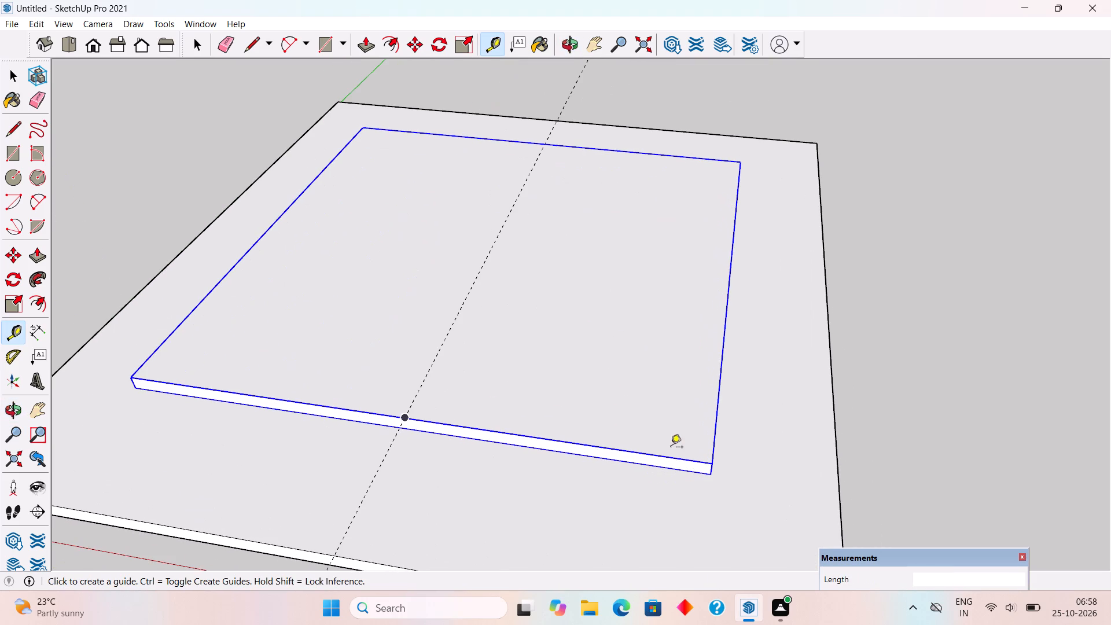
pyautogui.click(673, 459)
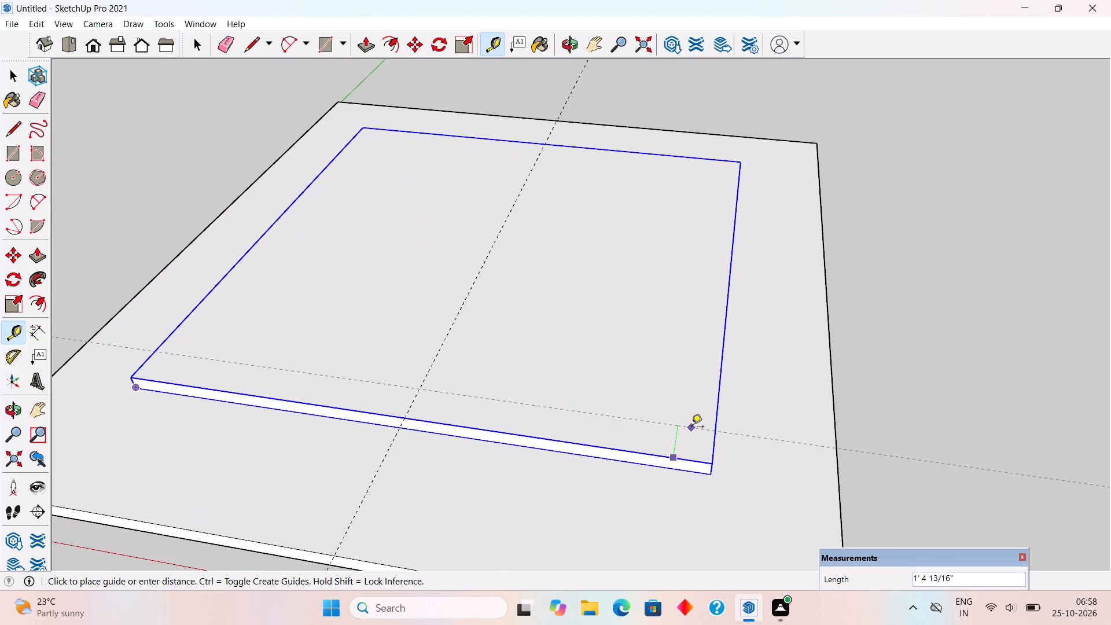
pyautogui.write('9"')
pyautogui.press('Return')
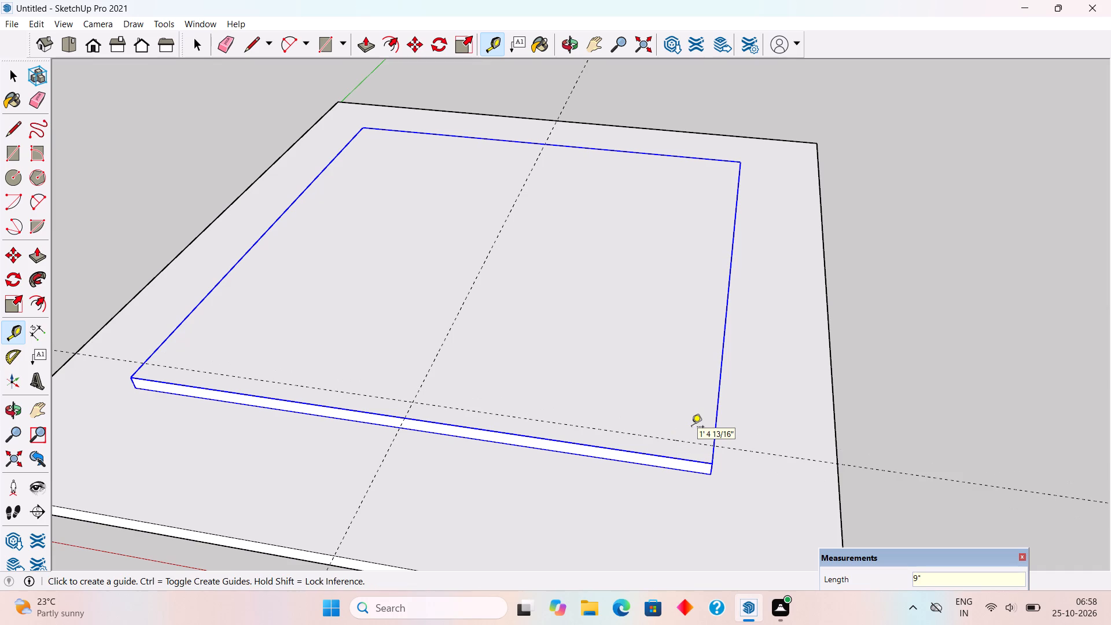
pyautogui.press('space')
pyautogui.moveTo(682, 384); pyautogui.dragTo(704, 501, button='middle')
pyautogui.click(899, 435)
# Draw a 10' by 9" rectangle on the platform from the guides' intersection to the platform's front corner farther from the origin.
pyautogui.moveTo(656, 303); pyautogui.dragTo(656, 313, button='middle')
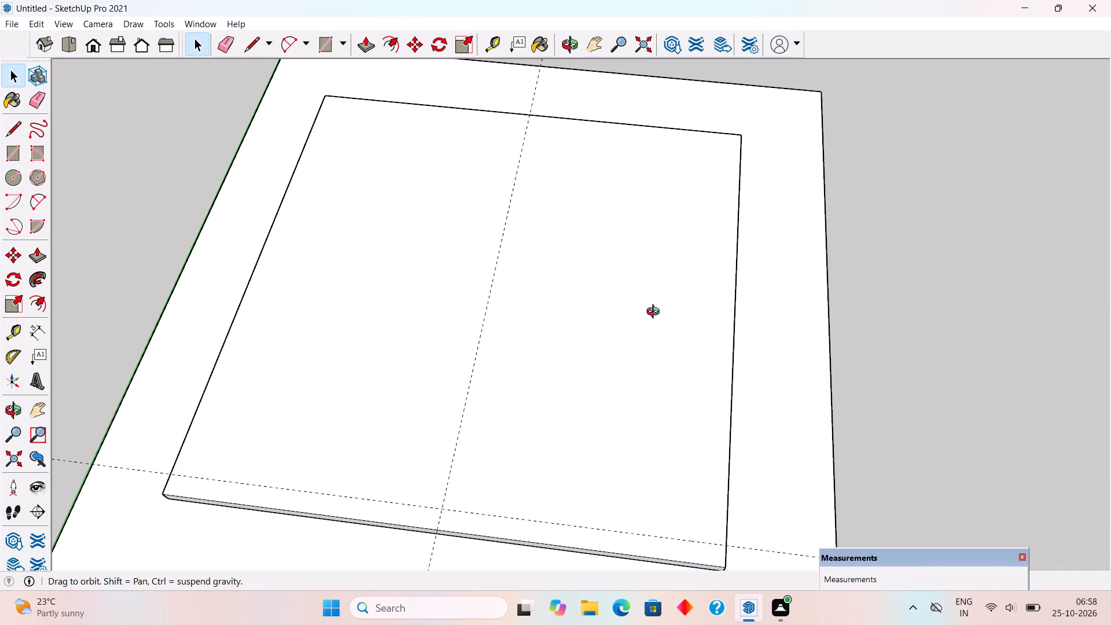
pyautogui.moveTo(656, 313); pyautogui.dragTo(656, 326, button='middle')
pyautogui.scroll(-4, 660, 323)
pyautogui.scroll(9, 681, 501)
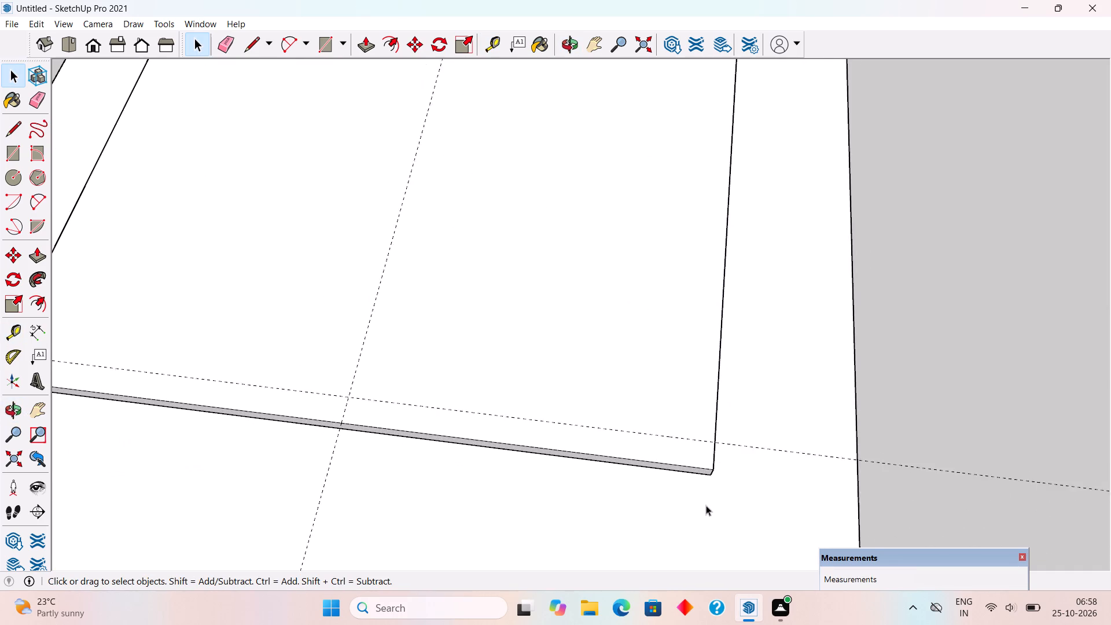
pyautogui.scroll(1, 707, 505)
pyautogui.press('r')
pyautogui.scroll(1, 707, 505)
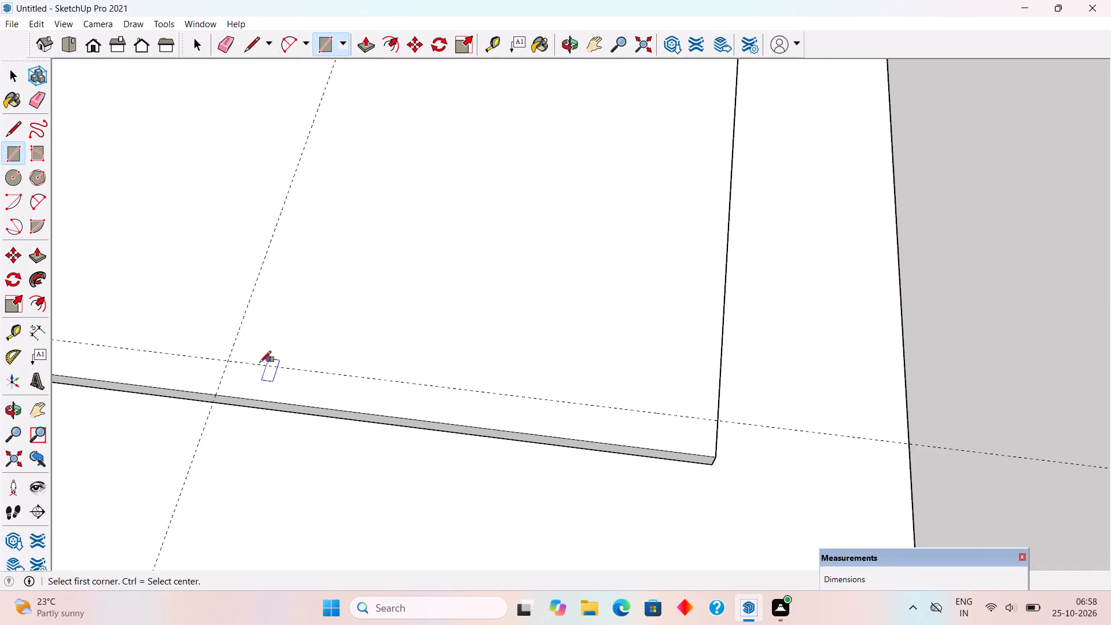
pyautogui.click(228, 361)
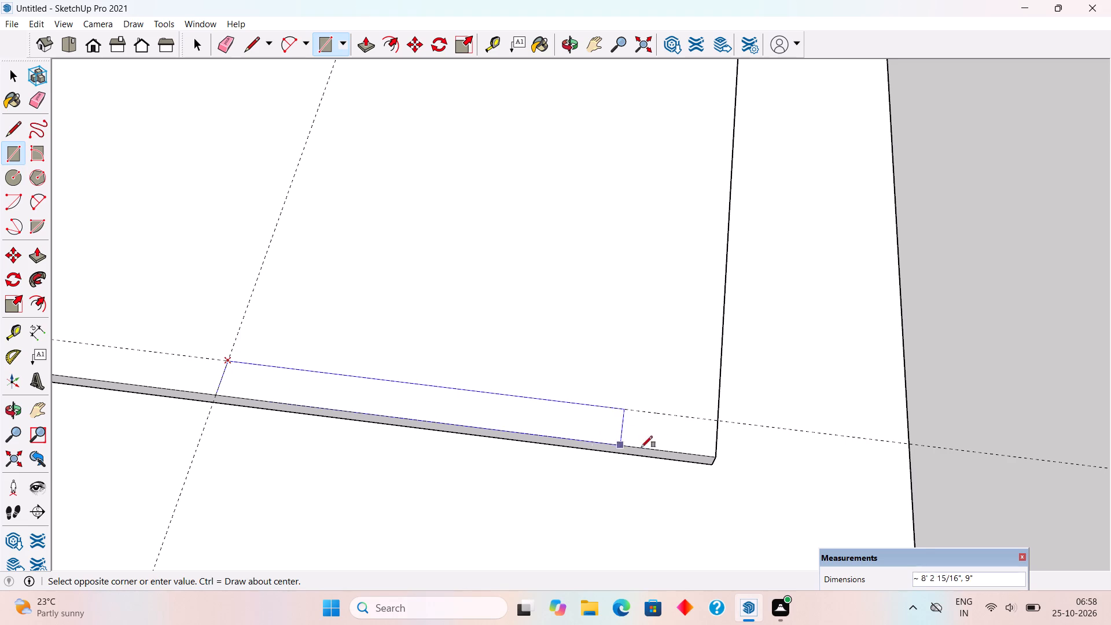
pyautogui.click(716, 454)
# Push/Pull the 10' by 9" rectangle up 10' to form a wall.
pyautogui.press('p')
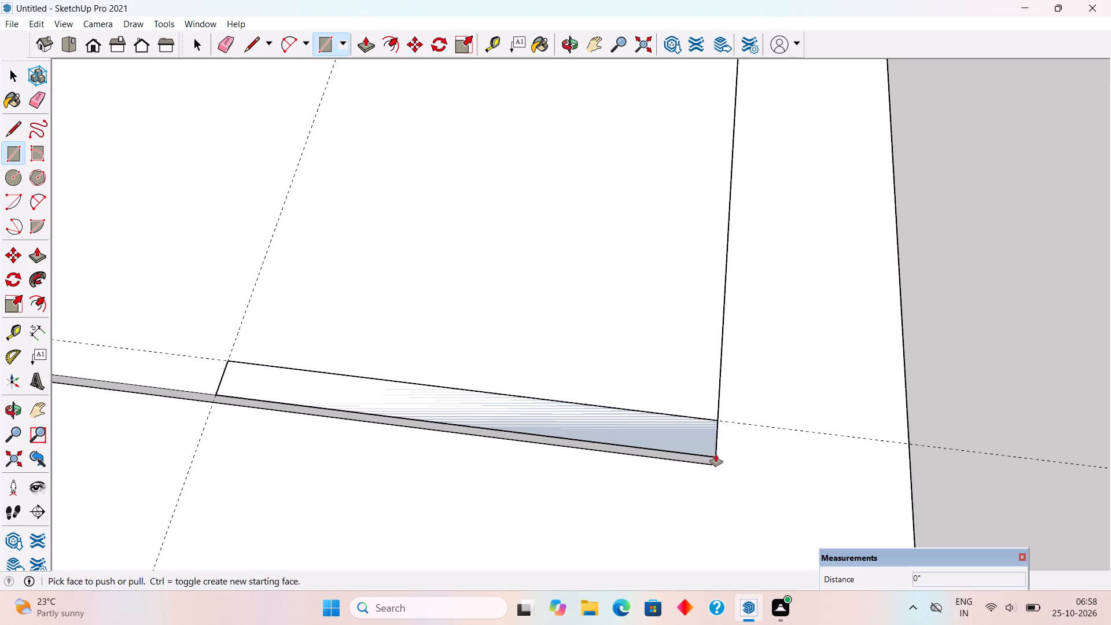
pyautogui.click(712, 448)
pyautogui.write("10'")
pyautogui.press('Return')
pyautogui.press('space')
# Delete the human scale figure standing near the origin.
pyautogui.scroll(-9, 727, 334)
pyautogui.moveTo(759, 425); pyautogui.dragTo(810, 325, button='middle')
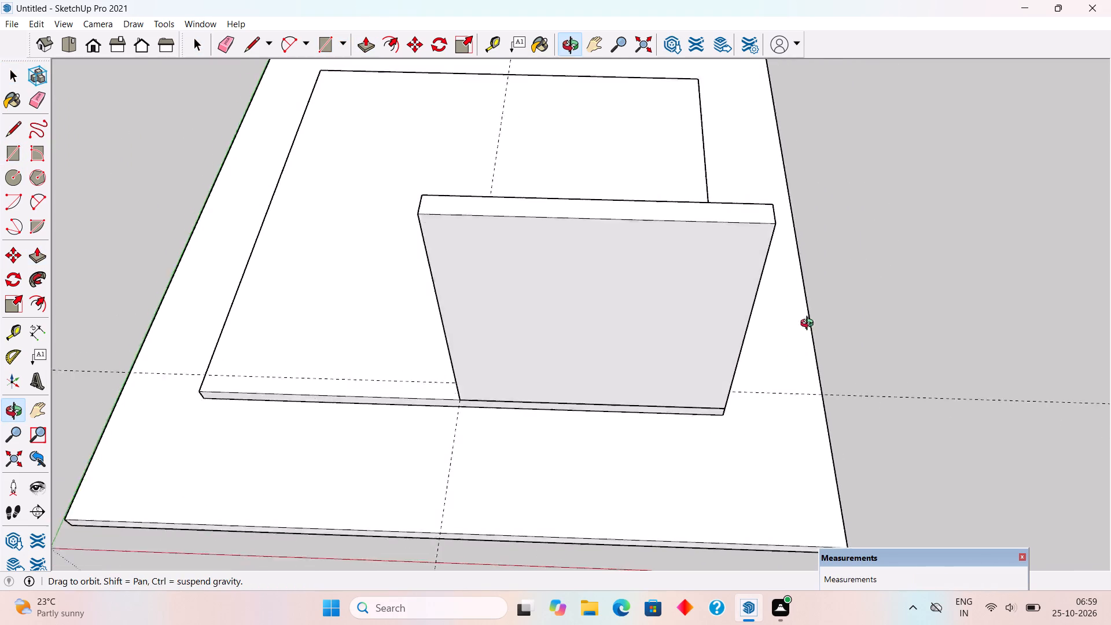
pyautogui.moveTo(810, 325); pyautogui.dragTo(840, 203, button='middle')
pyautogui.scroll(-3, 841, 202)
pyautogui.moveTo(612, 321); pyautogui.dragTo(838, 224, button='middle')
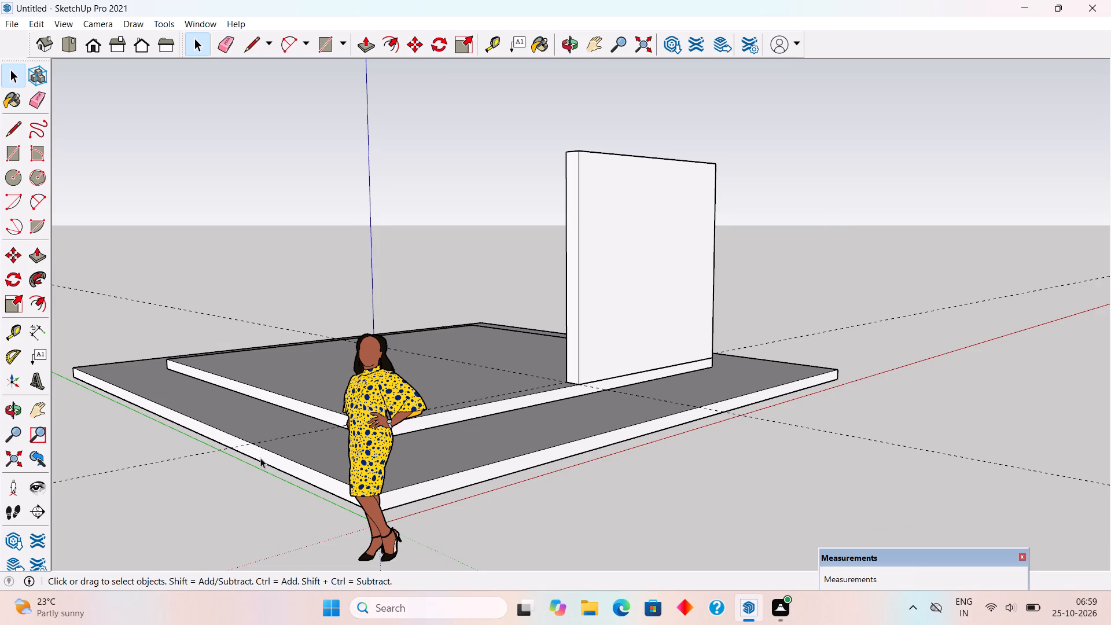
pyautogui.click(390, 420)
pyautogui.press('Delete')
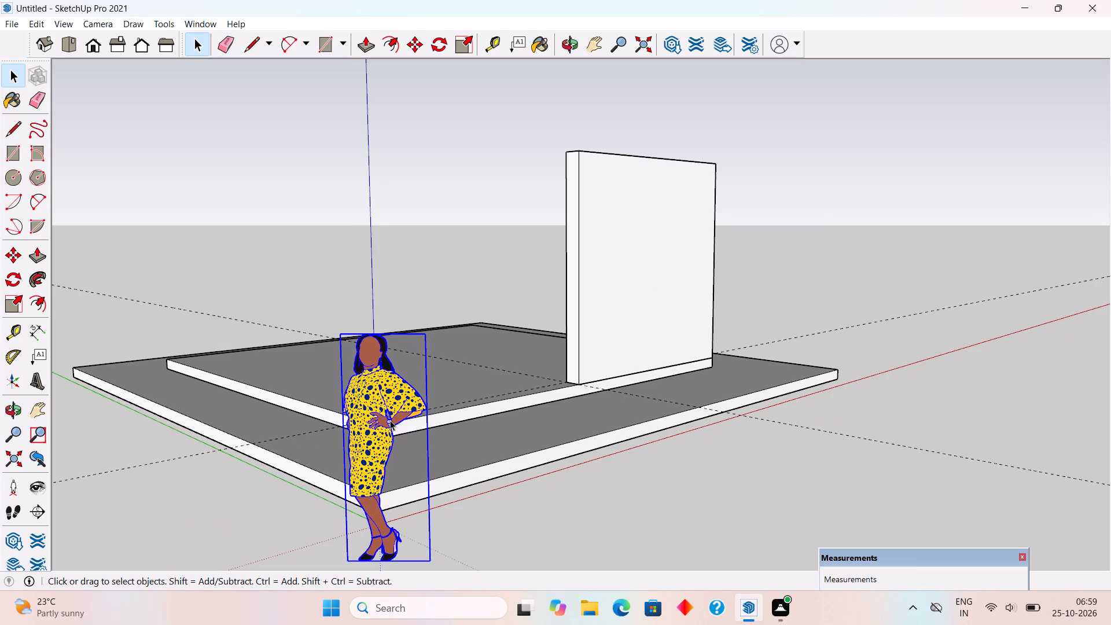
# Select the entire 10' high wall, make it a group and clear the selection.
pyautogui.moveTo(409, 412); pyautogui.dragTo(777, 482, button='middle')
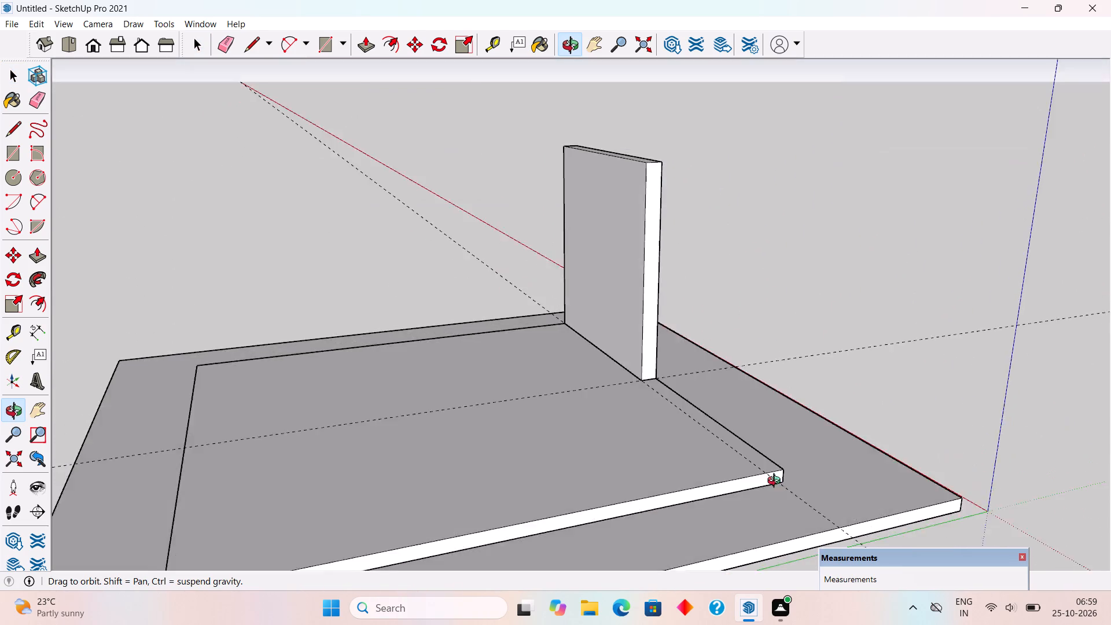
pyautogui.moveTo(777, 482); pyautogui.dragTo(352, 596, button='middle')
pyautogui.scroll(3, 716, 291)
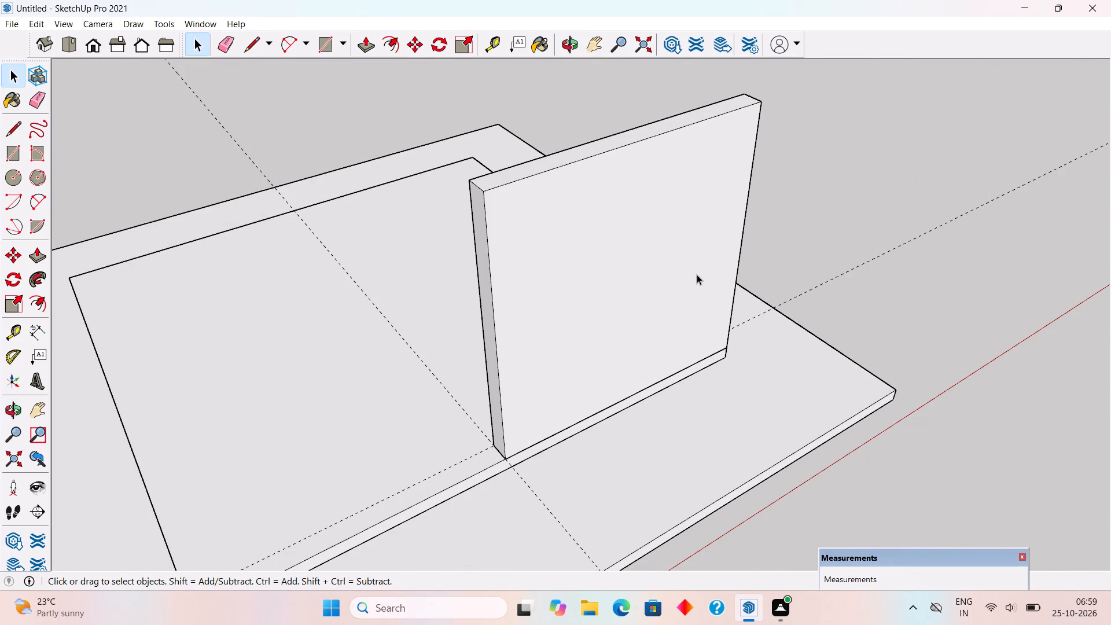
pyautogui.tripleClick(697, 274)
pyautogui.rightClick(697, 274)
pyautogui.click(767, 389)
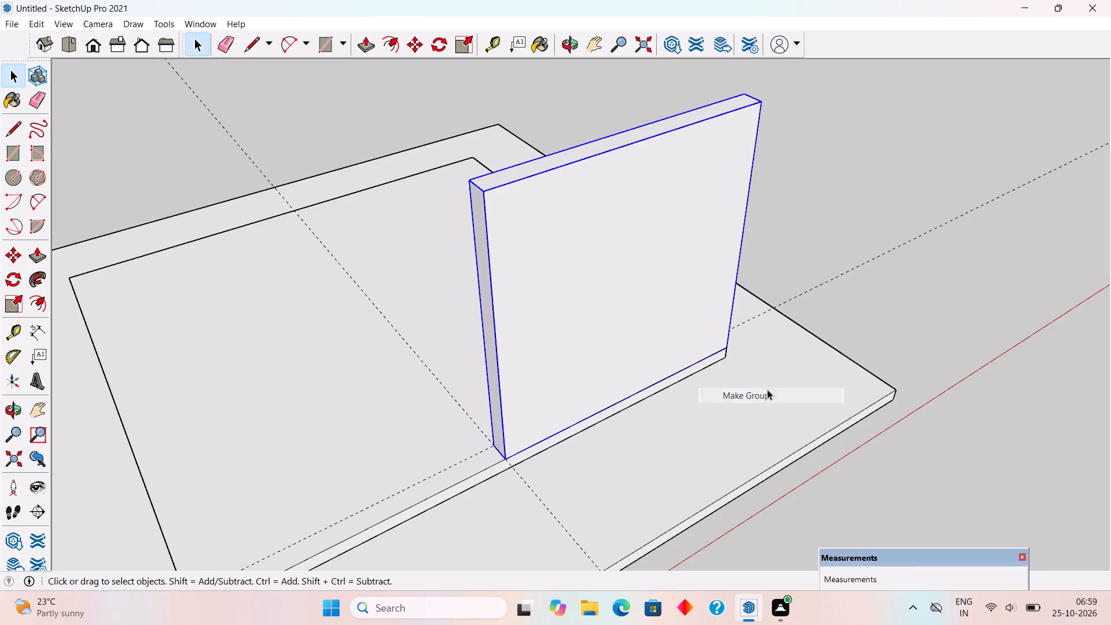
pyautogui.click(777, 259)
# Place a guide on the platform 3' inward from the bottom edge of the wall's inner face, parallel to the wall.
pyautogui.moveTo(718, 350); pyautogui.dragTo(498, 270, button='middle')
pyautogui.scroll(-3, 498, 269)
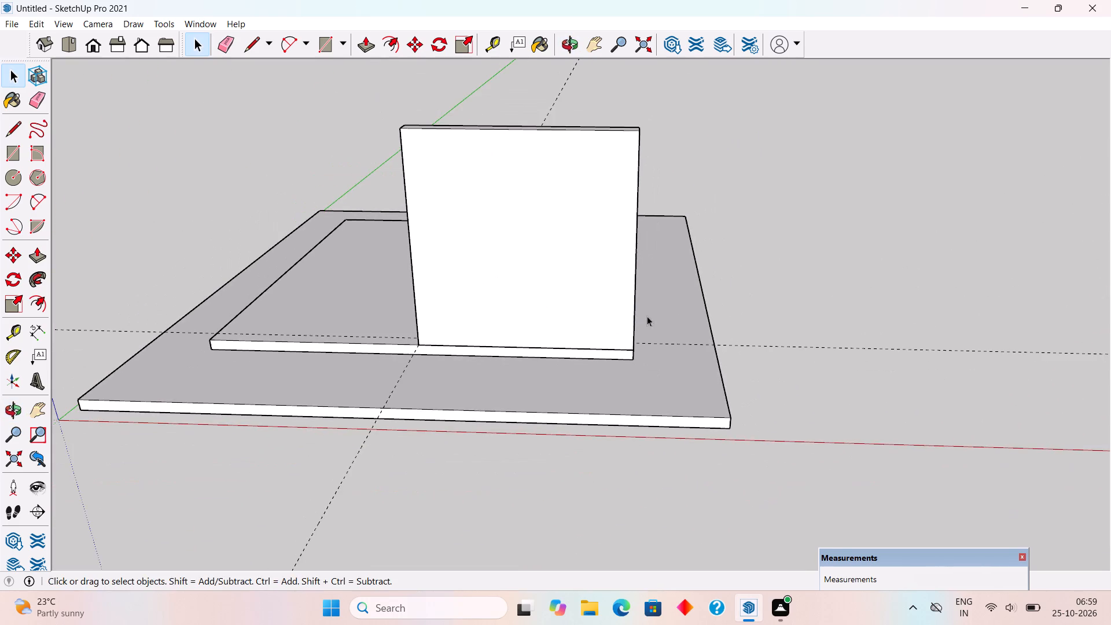
pyautogui.moveTo(657, 318); pyautogui.dragTo(196, 455, button='middle')
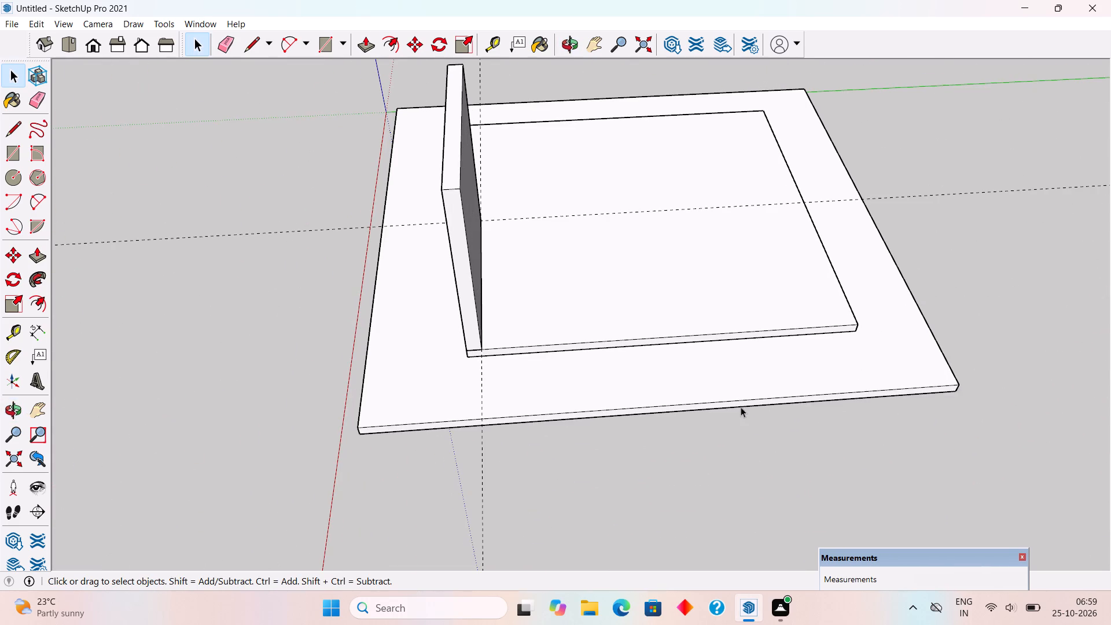
pyautogui.scroll(-1, 733, 403)
pyautogui.moveTo(694, 261); pyautogui.dragTo(479, 302, button='middle')
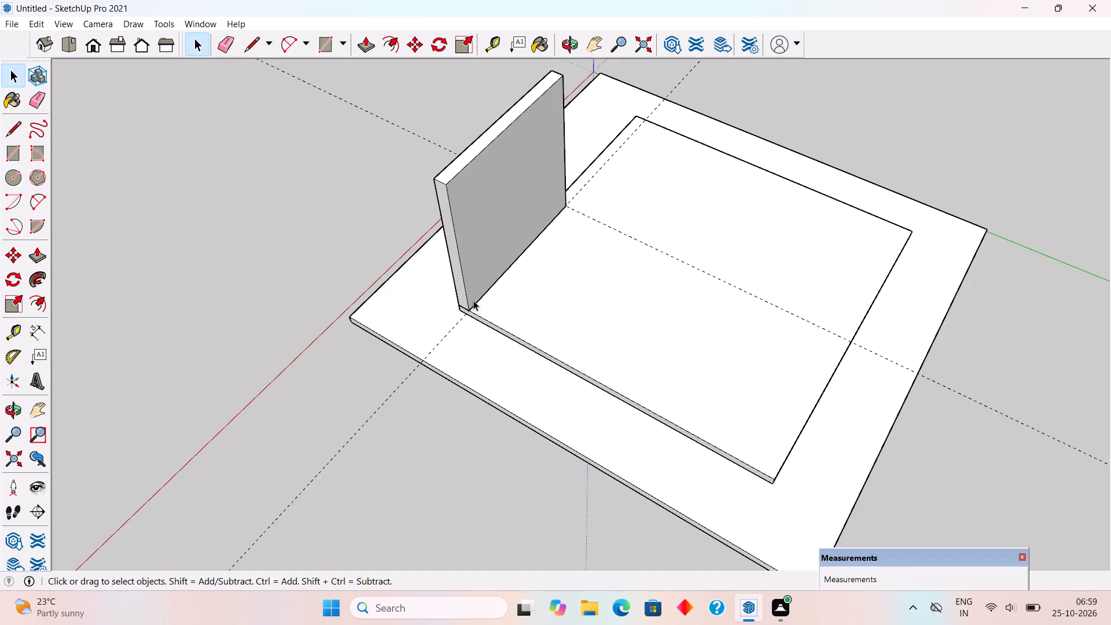
pyautogui.moveTo(661, 249); pyautogui.dragTo(582, 280, button='middle')
pyautogui.moveTo(582, 274); pyautogui.dragTo(480, 370, button='middle')
pyautogui.scroll(3, 734, 205)
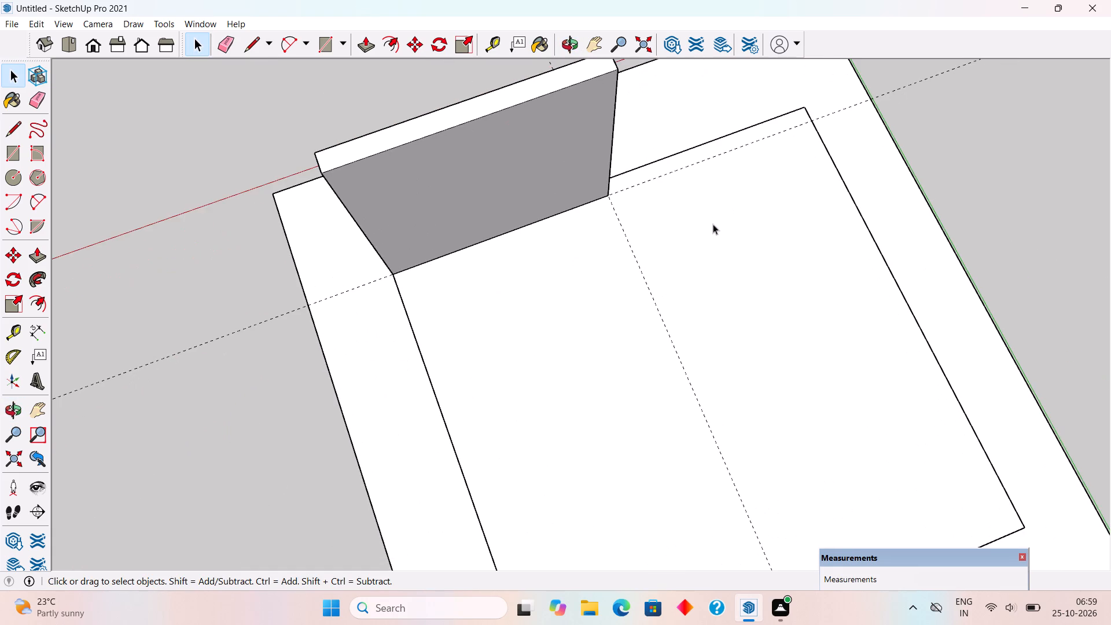
pyautogui.moveTo(700, 260); pyautogui.dragTo(301, 154, button='middle')
pyautogui.moveTo(581, 331); pyautogui.dragTo(418, 340, button='middle')
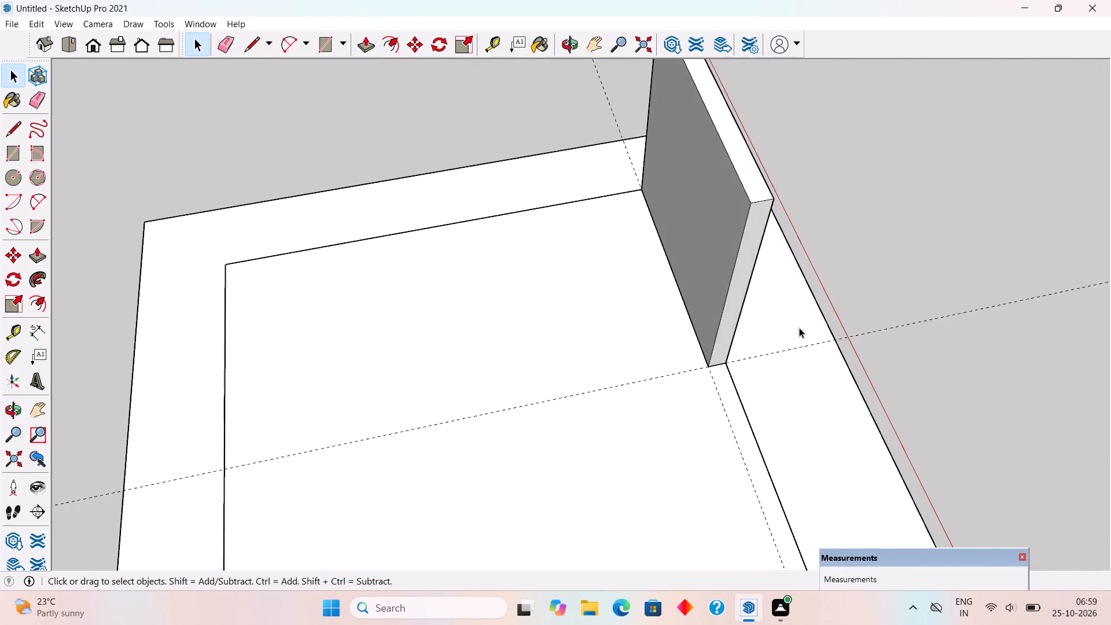
pyautogui.scroll(5, 661, 350)
pyautogui.scroll(1, 729, 345)
pyautogui.press('t')
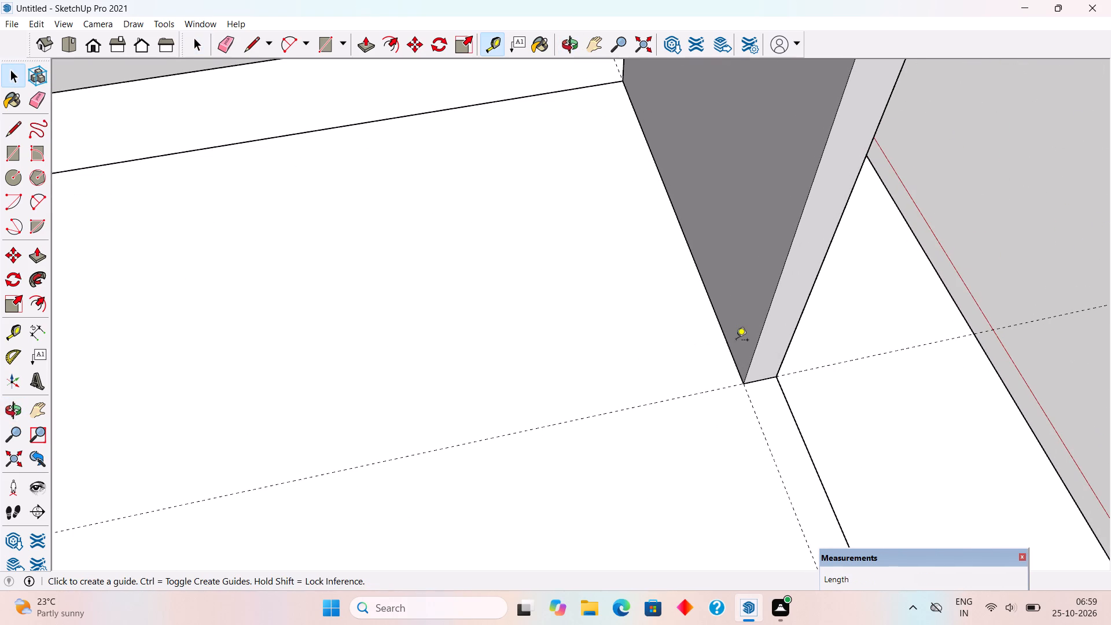
pyautogui.click(731, 353)
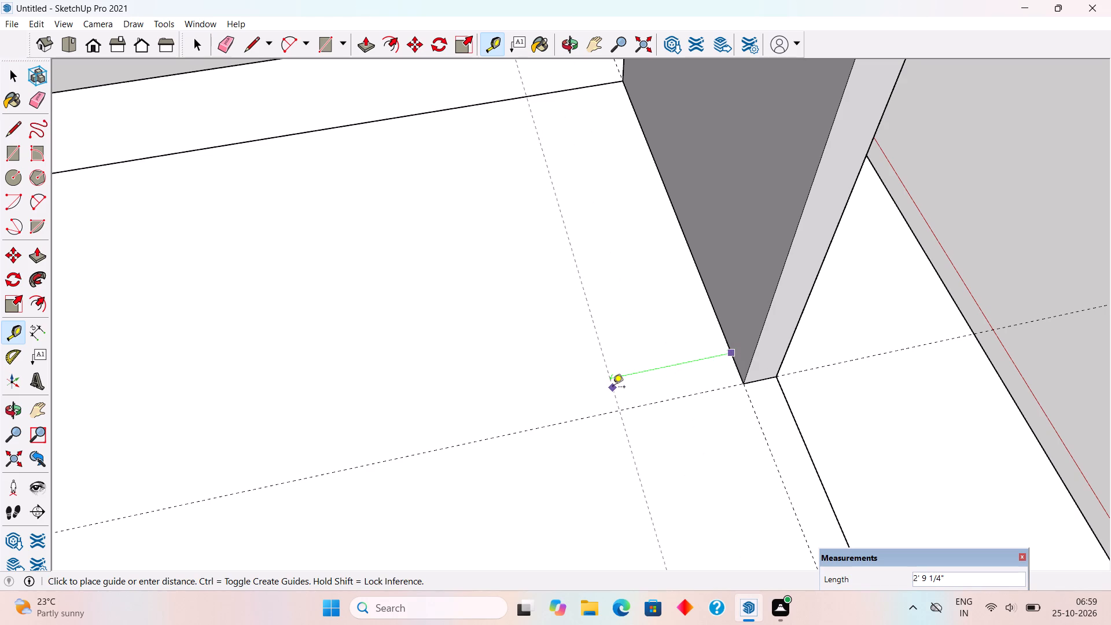
pyautogui.write("3'")
pyautogui.press('Return')
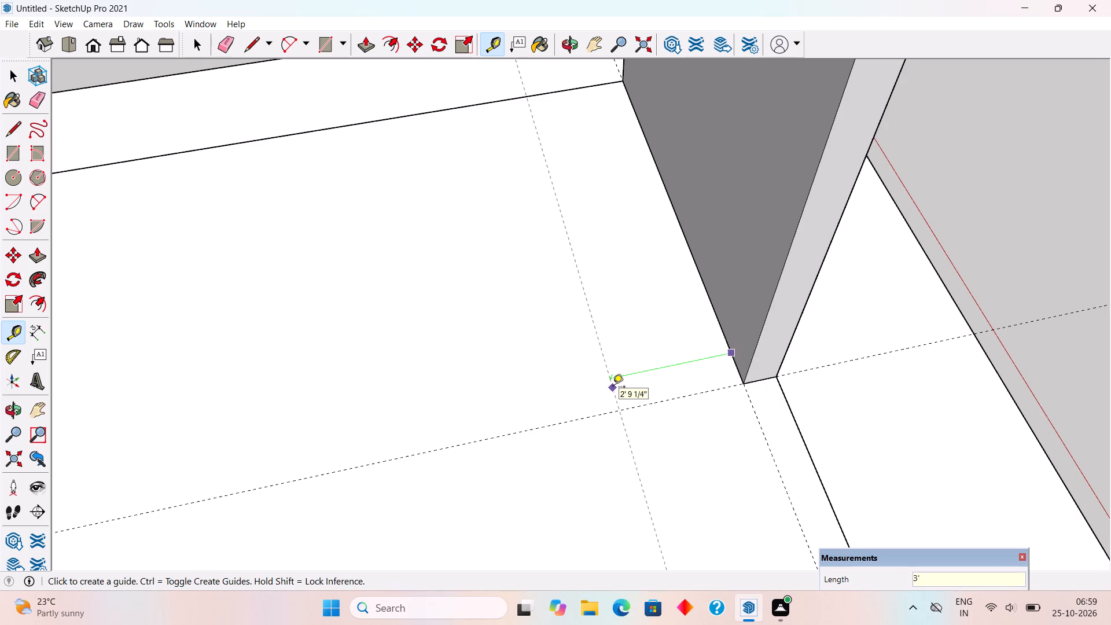
# Place a guide 11" from the platform's middle guide, offset toward the wall side.
pyautogui.click(644, 402)
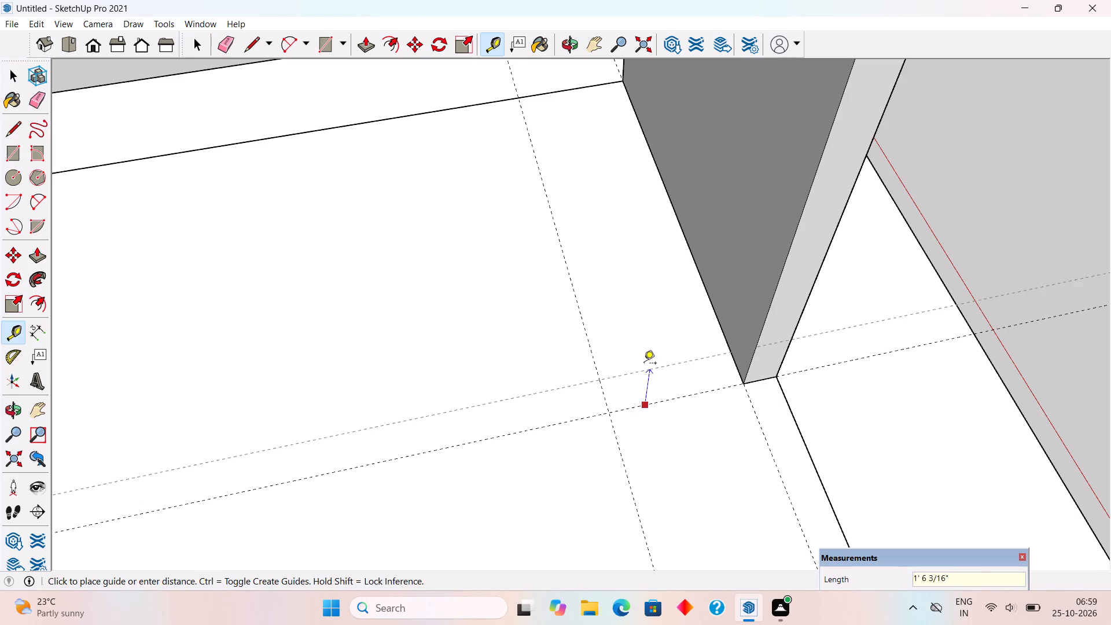
pyautogui.write('11"')
pyautogui.press('Return')
# Draw an 11" by 3' rectangle between the guides at the wall's inner end and Push/Pull it up 6".
pyautogui.press('r')
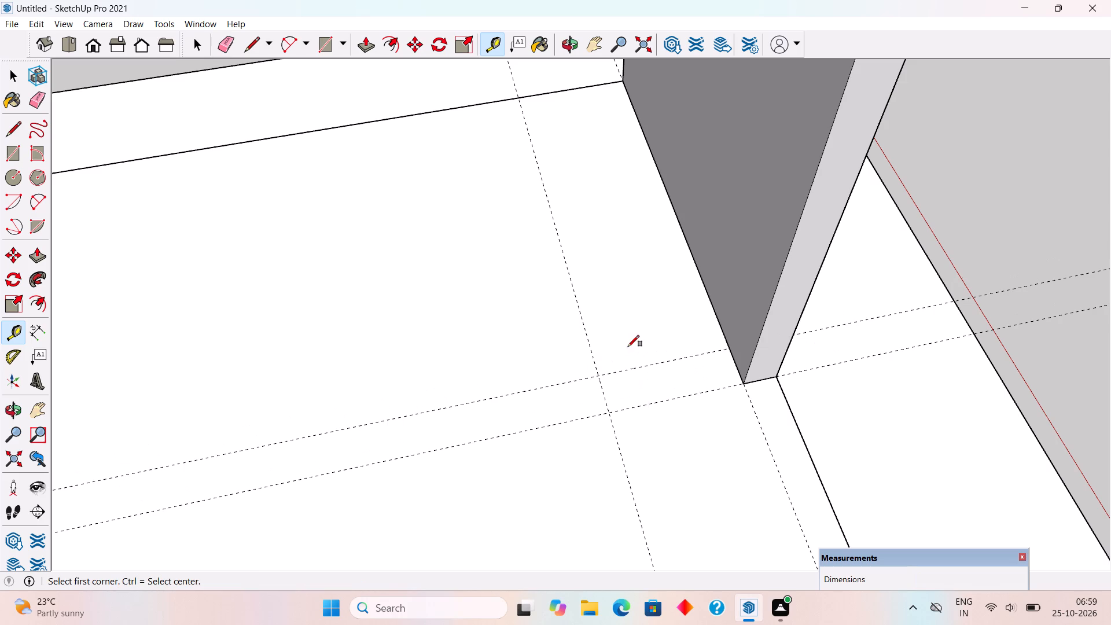
pyautogui.click(598, 375)
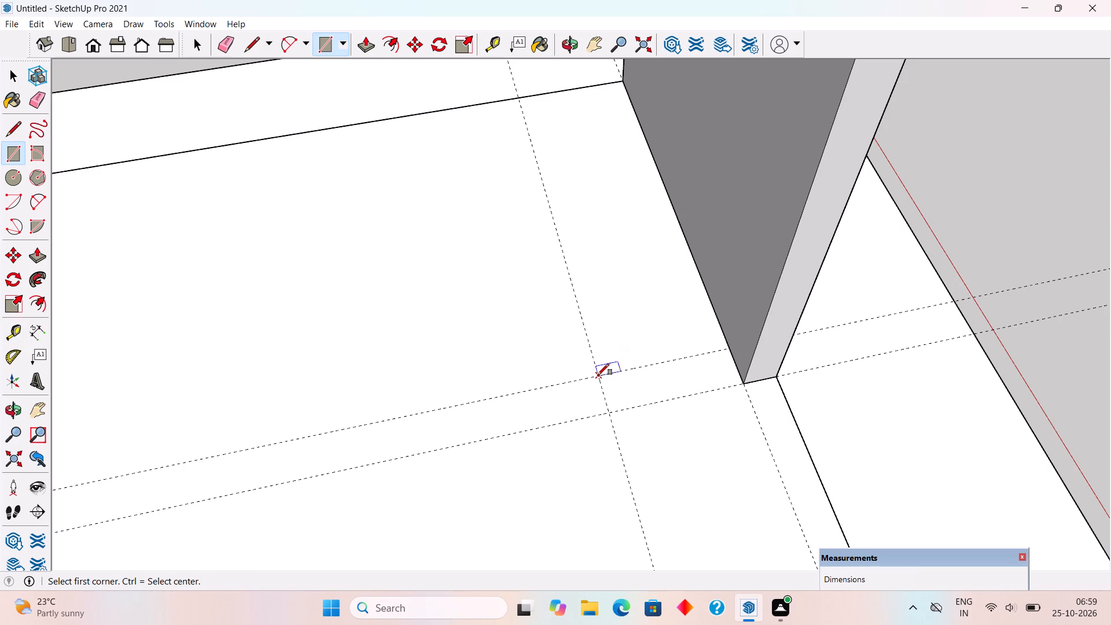
pyautogui.click(743, 384)
pyautogui.press('p')
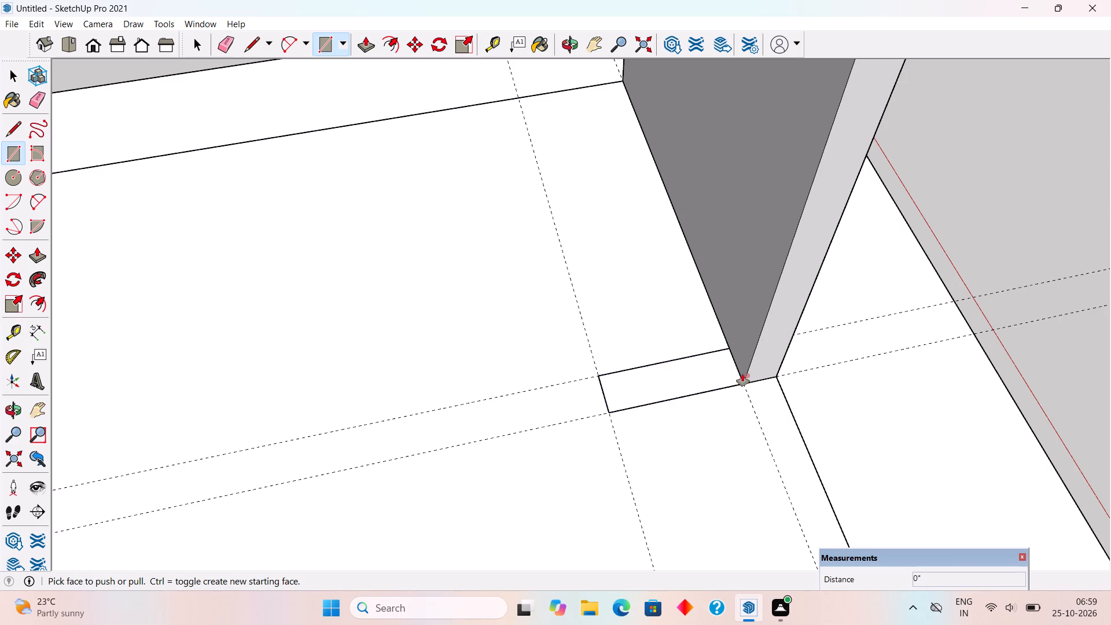
pyautogui.click(731, 378)
pyautogui.write('6"')
pyautogui.press('Return')
pyautogui.press('space')
# Select the entire 6" high block beside the wall and make it a group.
pyautogui.tripleClick(726, 360)
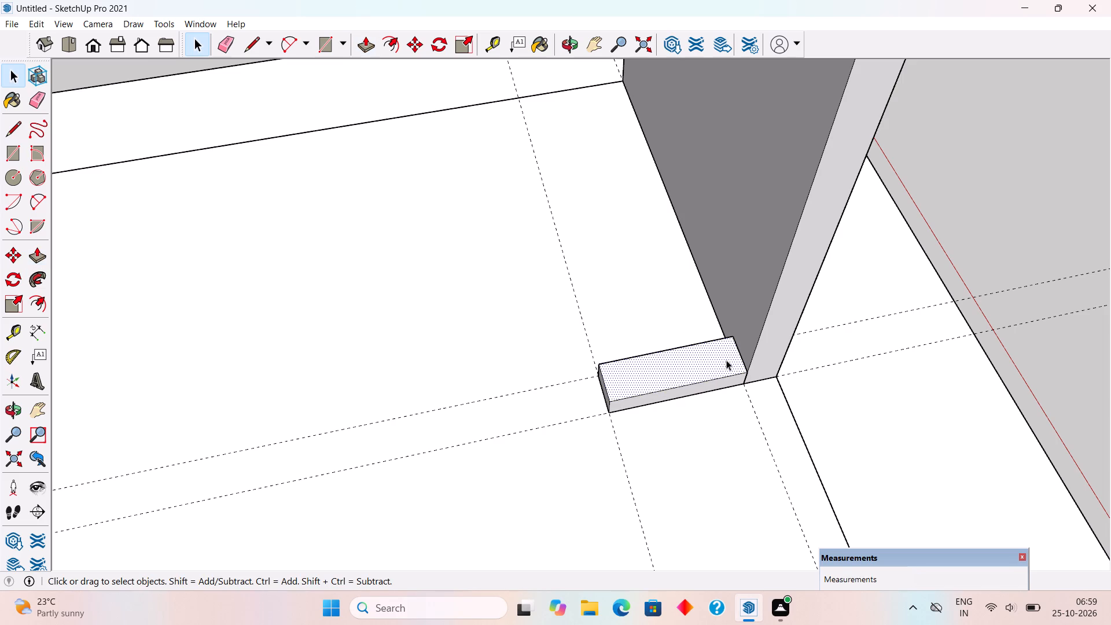
pyautogui.rightClick(726, 360)
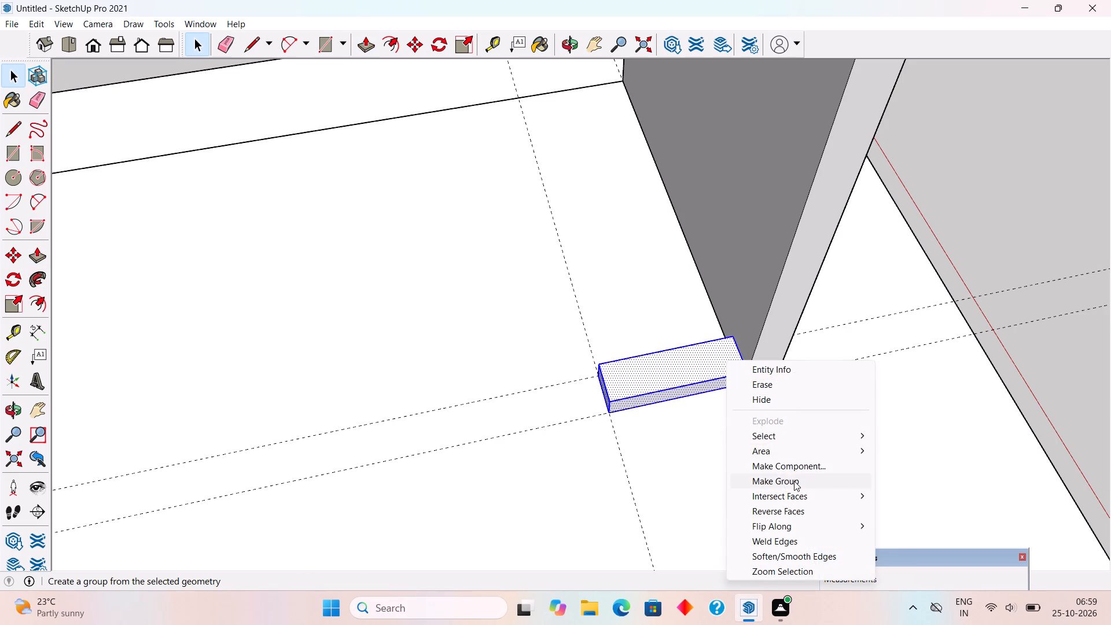
pyautogui.click(794, 481)
pyautogui.moveTo(618, 366); pyautogui.dragTo(1086, 385, button='middle')
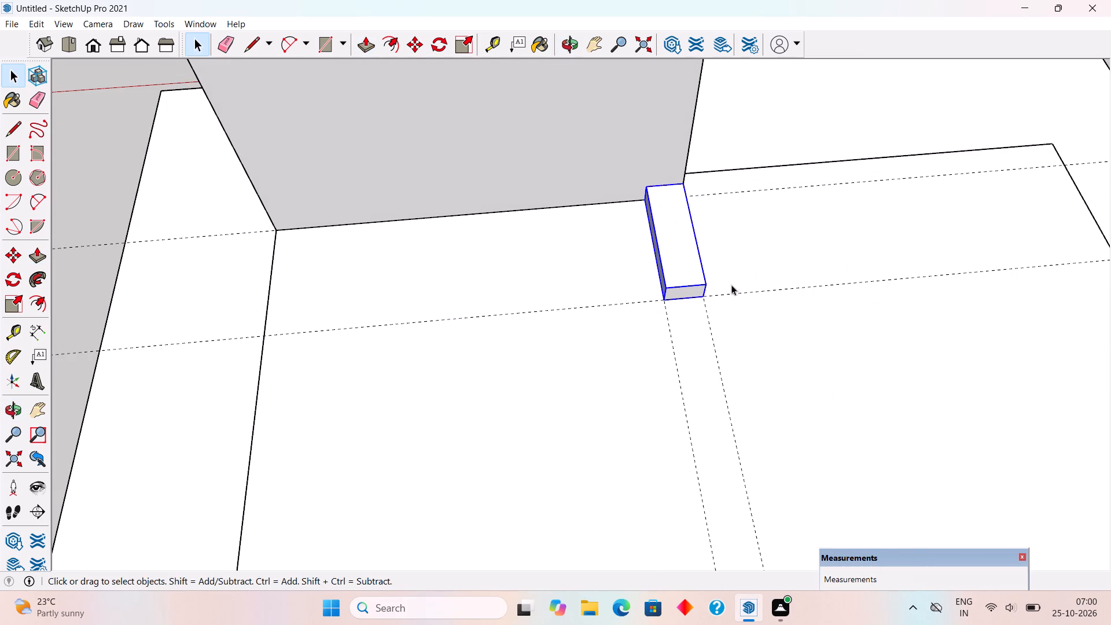
# Copy the grouped step diagonally from its bottom outer corner onto its opposite top corner and array it x8 into a rising flight.
pyautogui.moveTo(729, 275); pyautogui.dragTo(720, 170, button='middle')
pyautogui.scroll(2, 641, 143)
pyautogui.scroll(2, 709, 303)
pyautogui.moveTo(649, 324); pyautogui.dragTo(650, 274, button='middle')
pyautogui.press('m')
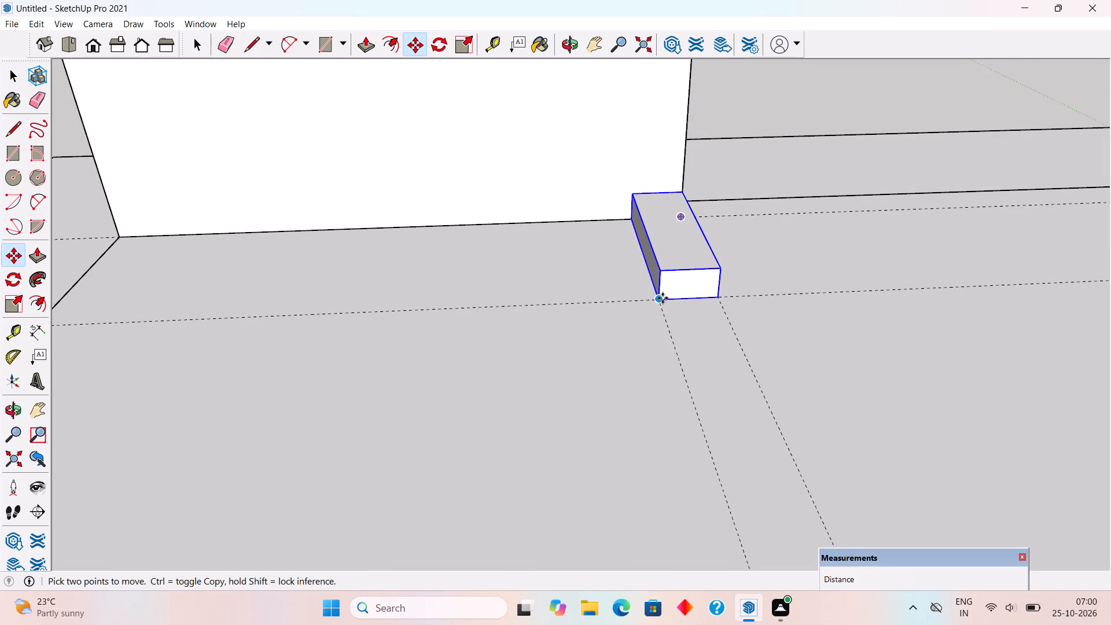
pyautogui.click(720, 300)
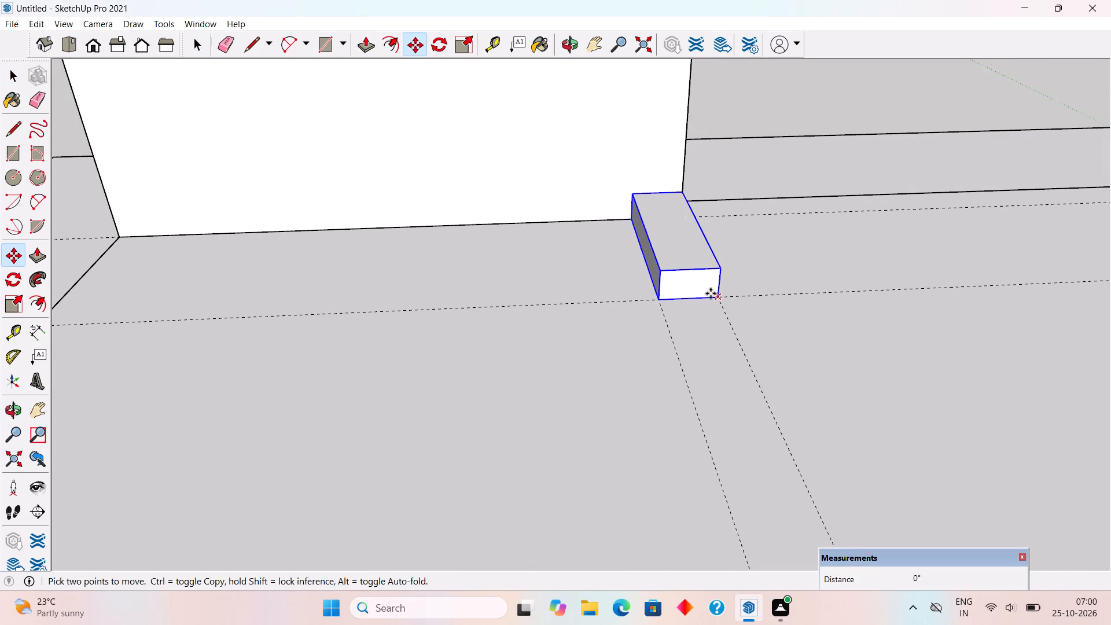
pyautogui.click(667, 274)
pyautogui.press('x')
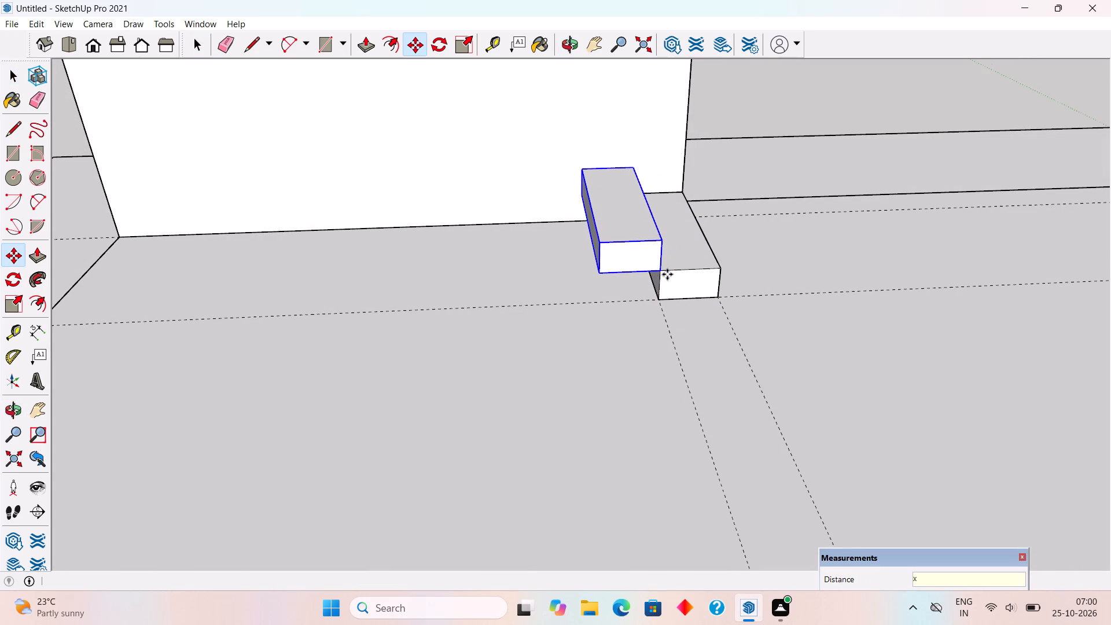
pyautogui.press('8')
pyautogui.press('Return')
pyautogui.scroll(-6, 781, 318)
pyautogui.scroll(-1, 600, 324)
pyautogui.moveTo(664, 319); pyautogui.dragTo(911, 302, button='middle')
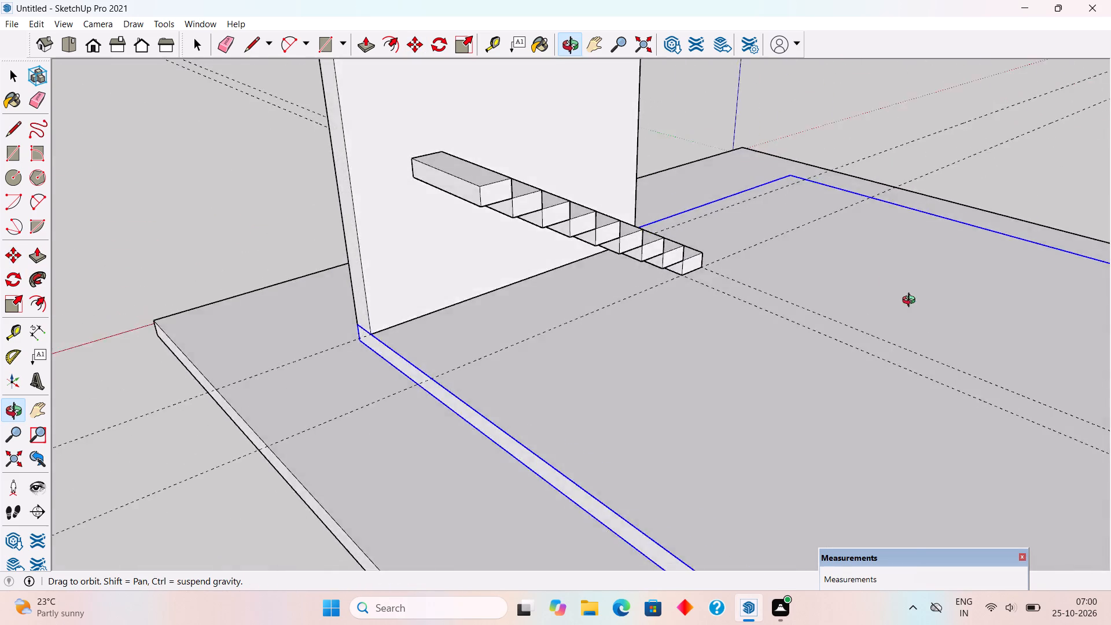
pyautogui.moveTo(911, 302); pyautogui.dragTo(799, 352, button='middle')
pyautogui.press('space')
# Measure the horizontal distance from the wall's vertical end edge to the nearest corner of the highest step.
pyautogui.scroll(2, 411, 166)
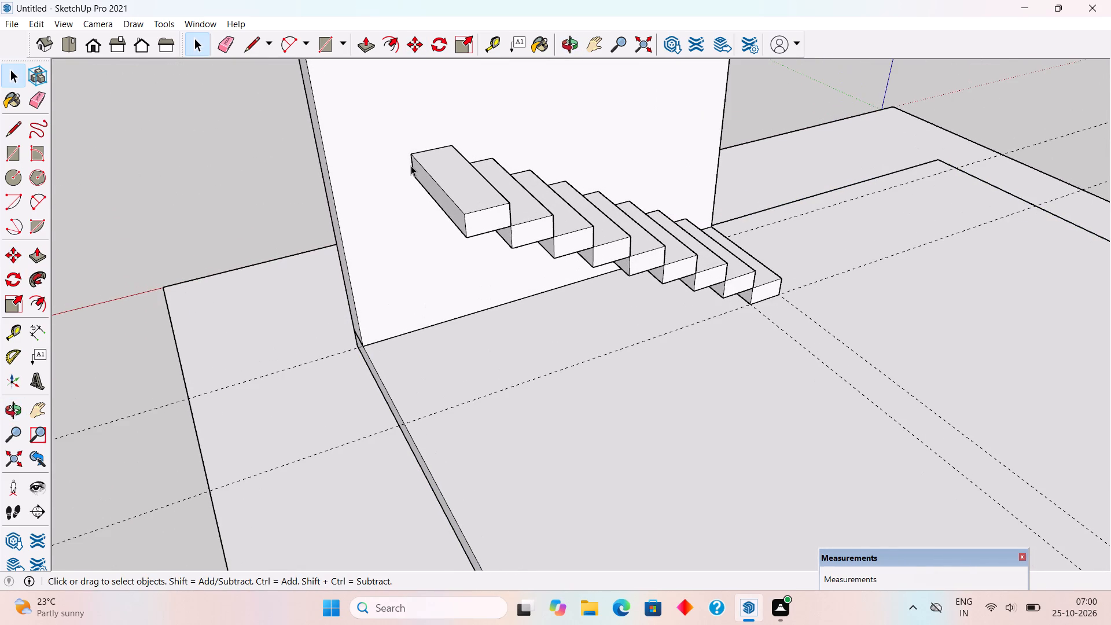
pyautogui.scroll(-1, 437, 182)
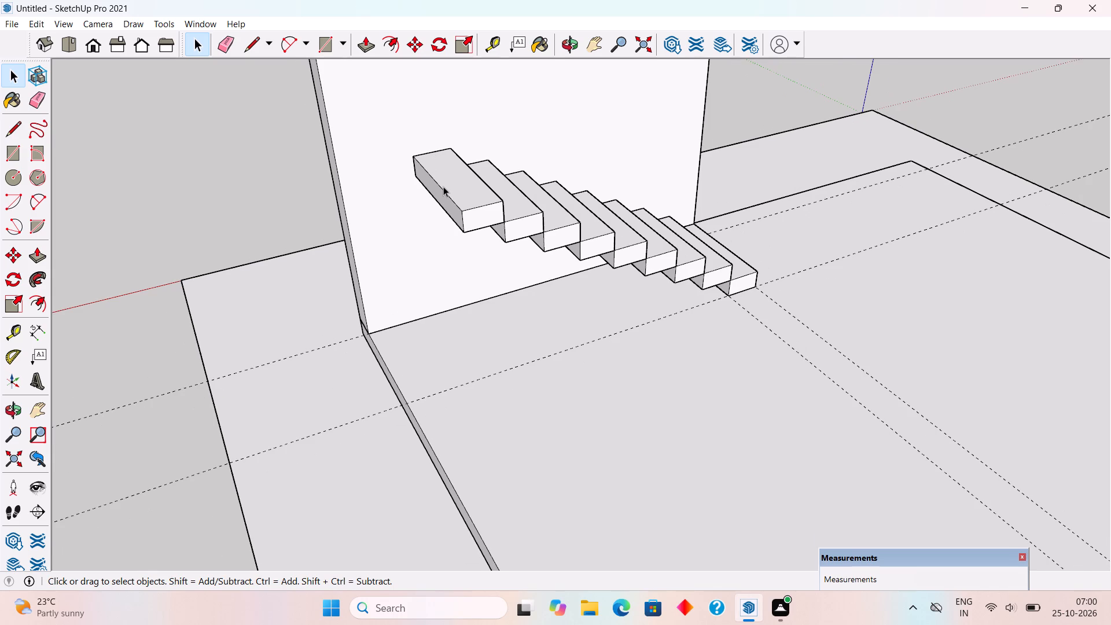
pyautogui.press('t')
pyautogui.scroll(3, 339, 184)
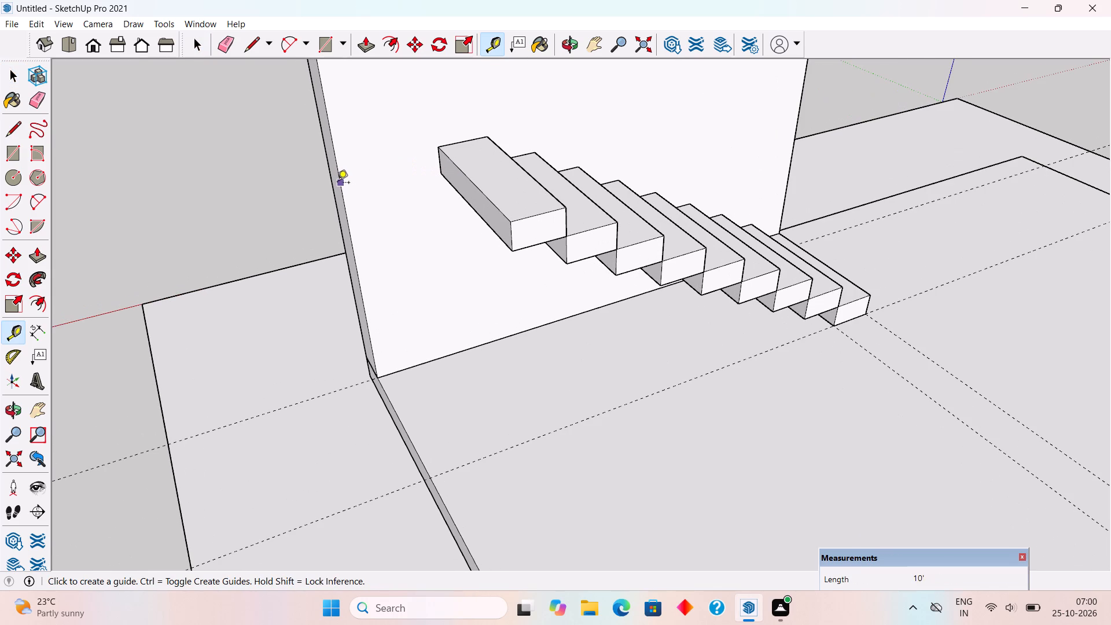
pyautogui.click(337, 183)
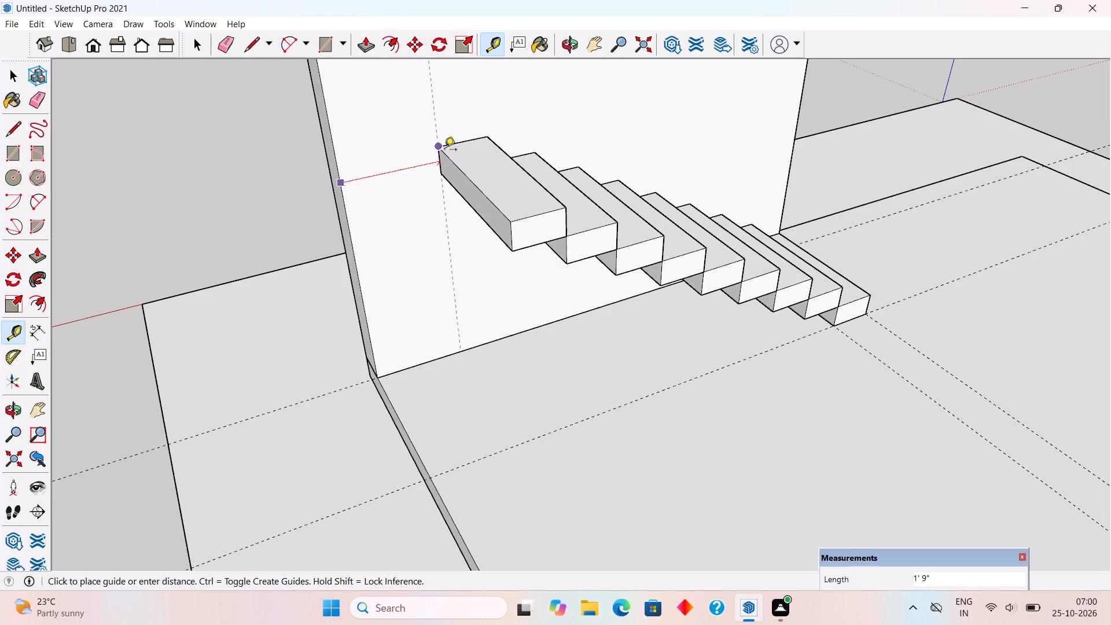
pyautogui.press('space')
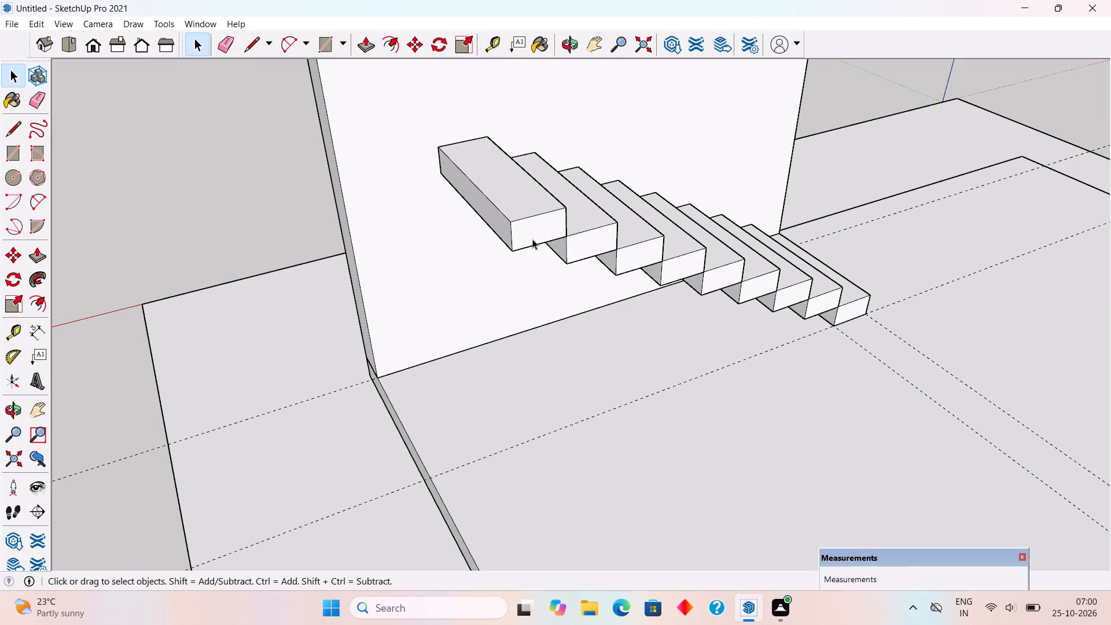
# Select all nine steps of the flight and make them one group.
pyautogui.keyDown('ctrl'); pyautogui.click(532, 239); pyautogui.keyUp('ctrl')
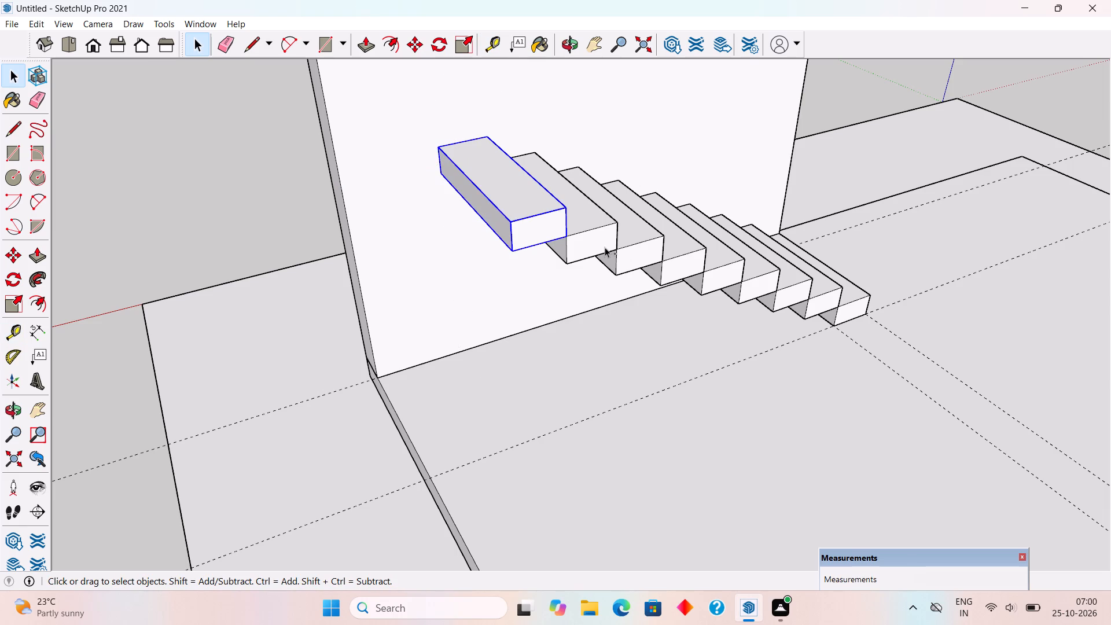
pyautogui.keyDown('ctrl'); pyautogui.click(605, 247); pyautogui.keyUp('ctrl')
pyautogui.keyDown('ctrl'); pyautogui.click(635, 252); pyautogui.keyUp('ctrl')
pyautogui.keyDown('ctrl'); pyautogui.click(684, 254); pyautogui.keyUp('ctrl')
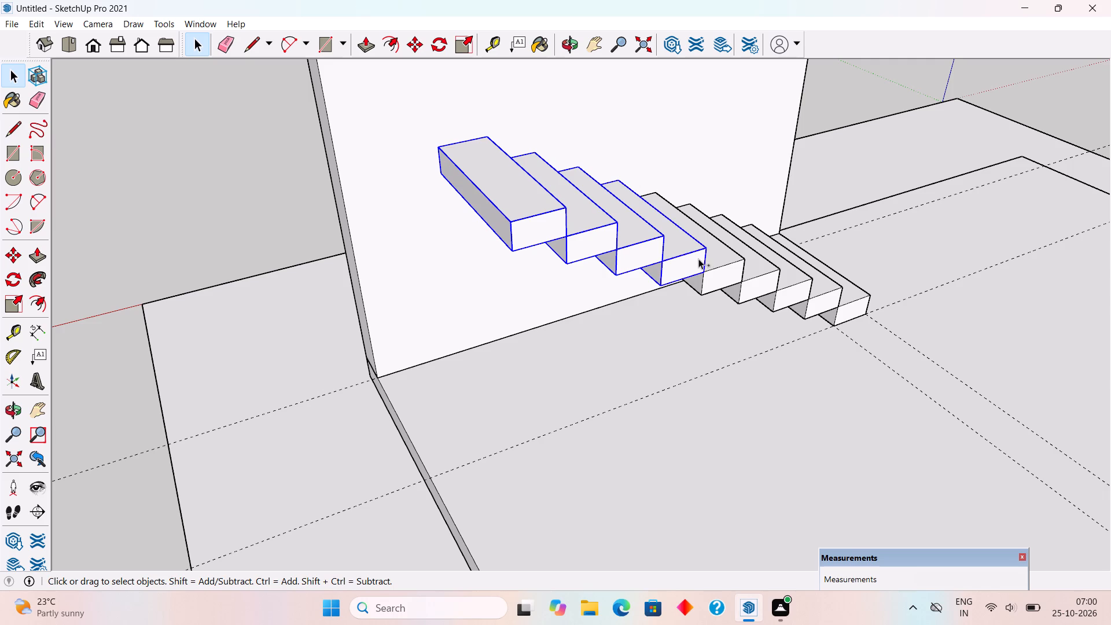
pyautogui.keyDown('ctrl'); pyautogui.click(710, 268); pyautogui.keyUp('ctrl')
pyautogui.keyDown('ctrl'); pyautogui.click(751, 281); pyautogui.keyUp('ctrl')
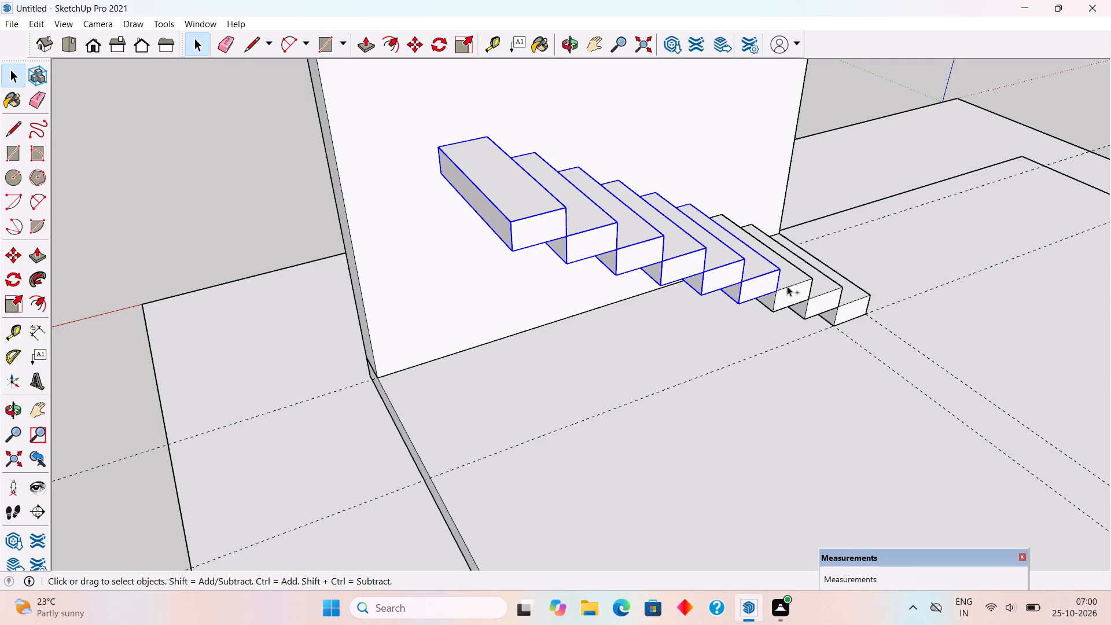
pyautogui.keyDown('ctrl'); pyautogui.click(787, 286); pyautogui.keyUp('ctrl')
pyautogui.keyDown('ctrl'); pyautogui.click(816, 294); pyautogui.keyUp('ctrl')
pyautogui.keyDown('ctrl'); pyautogui.click(842, 305); pyautogui.keyUp('ctrl')
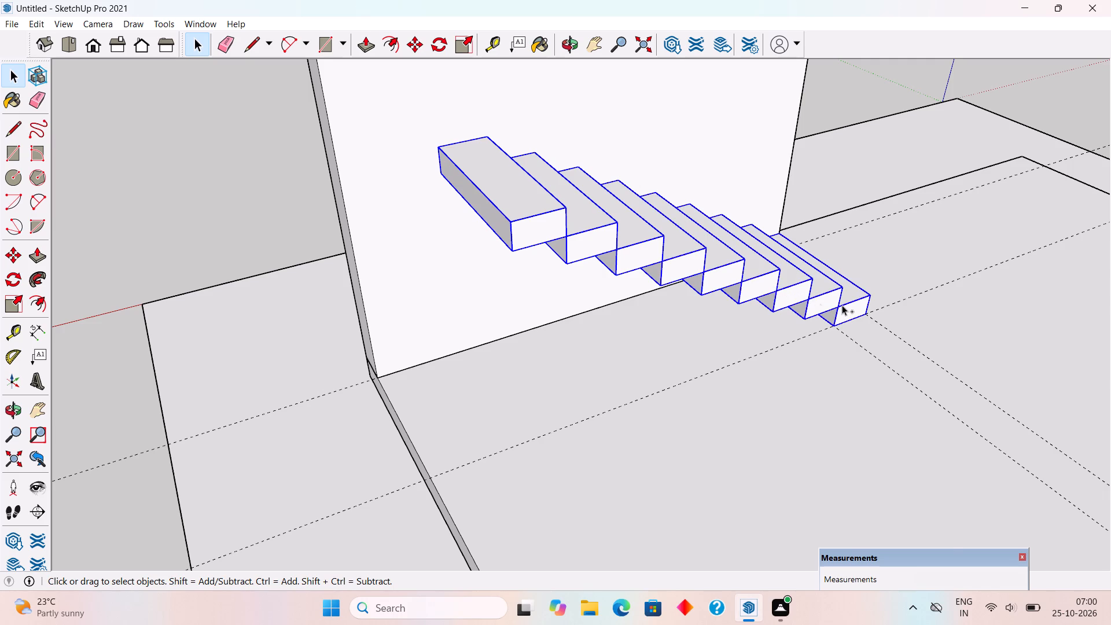
pyautogui.keyDown('ctrl'); pyautogui.rightClick(807, 304); pyautogui.keyUp('ctrl')
pyautogui.keyDown('ctrl'); pyautogui.click(856, 444); pyautogui.keyUp('ctrl')
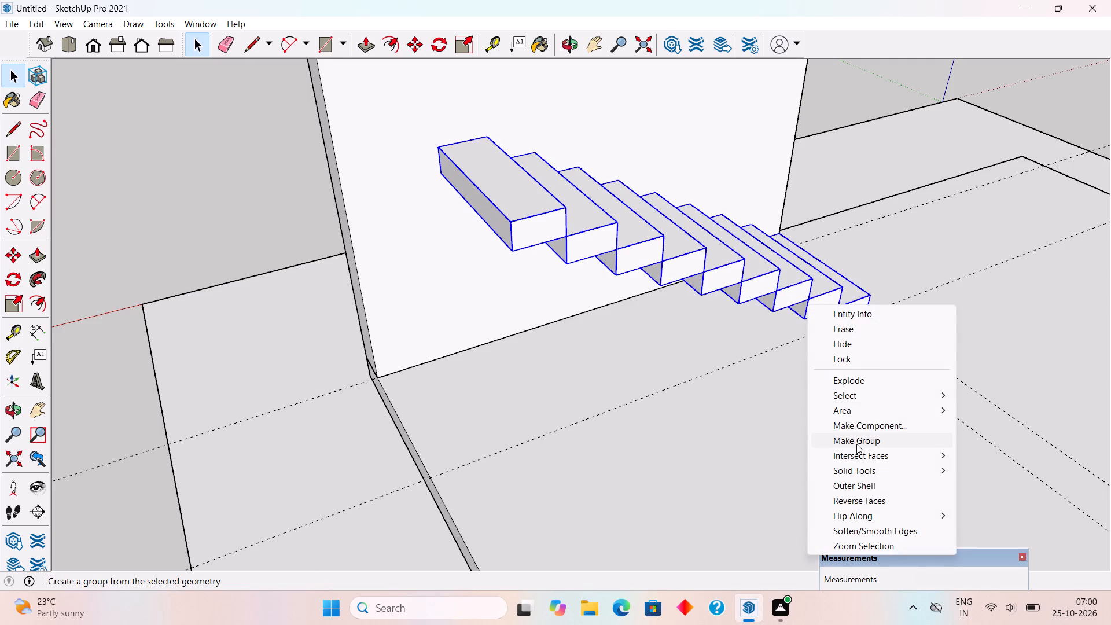
pyautogui.scroll(-4, 856, 444)
pyautogui.click(348, 202)
# Measure the vertical height from the highest step's upper edge down to the platform.
pyautogui.moveTo(687, 338); pyautogui.dragTo(682, 319, button='middle')
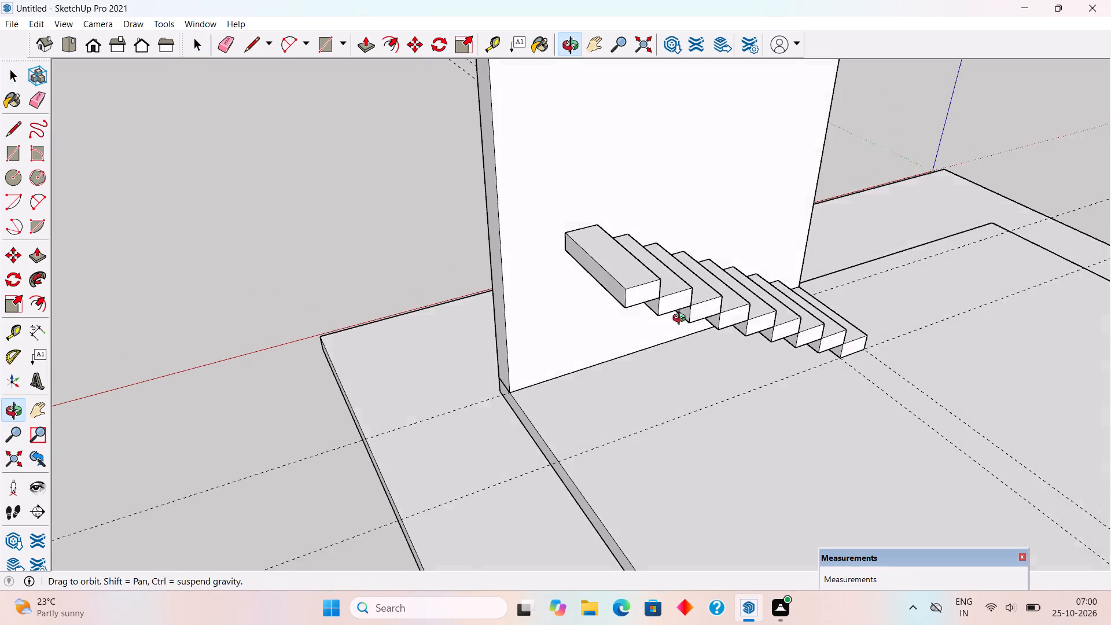
pyautogui.moveTo(682, 319); pyautogui.dragTo(685, 211, button='middle')
pyautogui.scroll(1, 686, 215)
pyautogui.scroll(2, 558, 163)
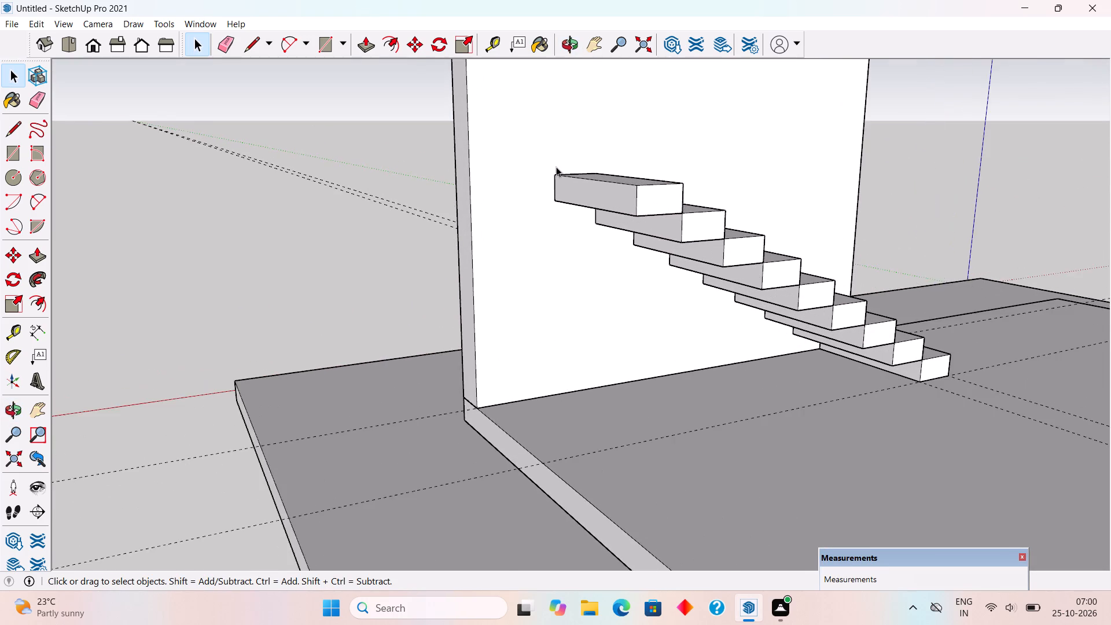
pyautogui.scroll(3, 556, 167)
pyautogui.press('t')
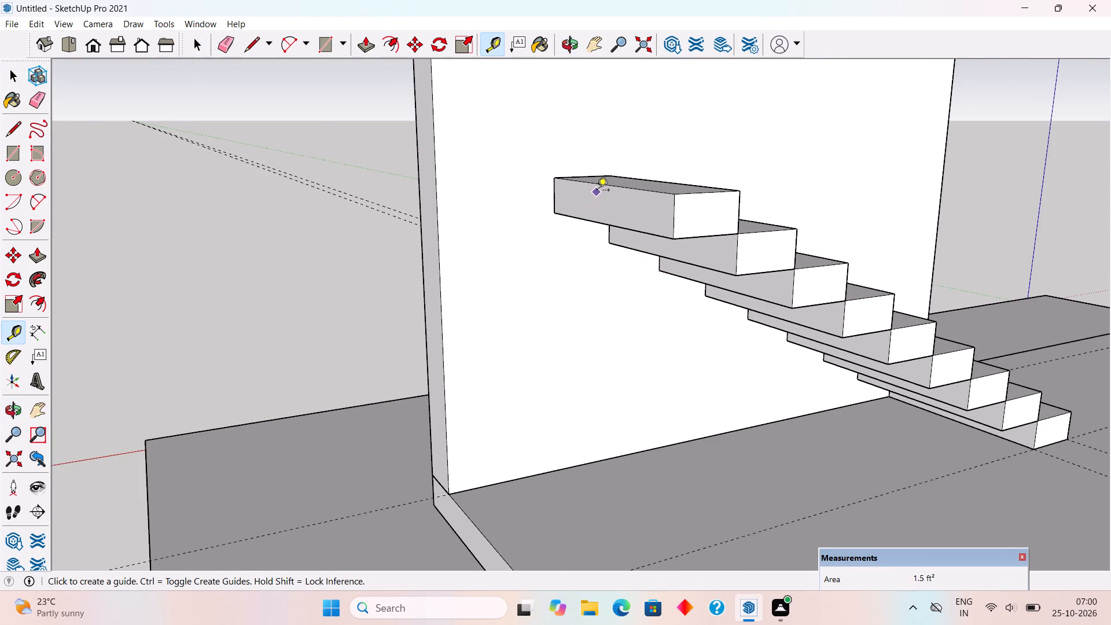
pyautogui.click(613, 188)
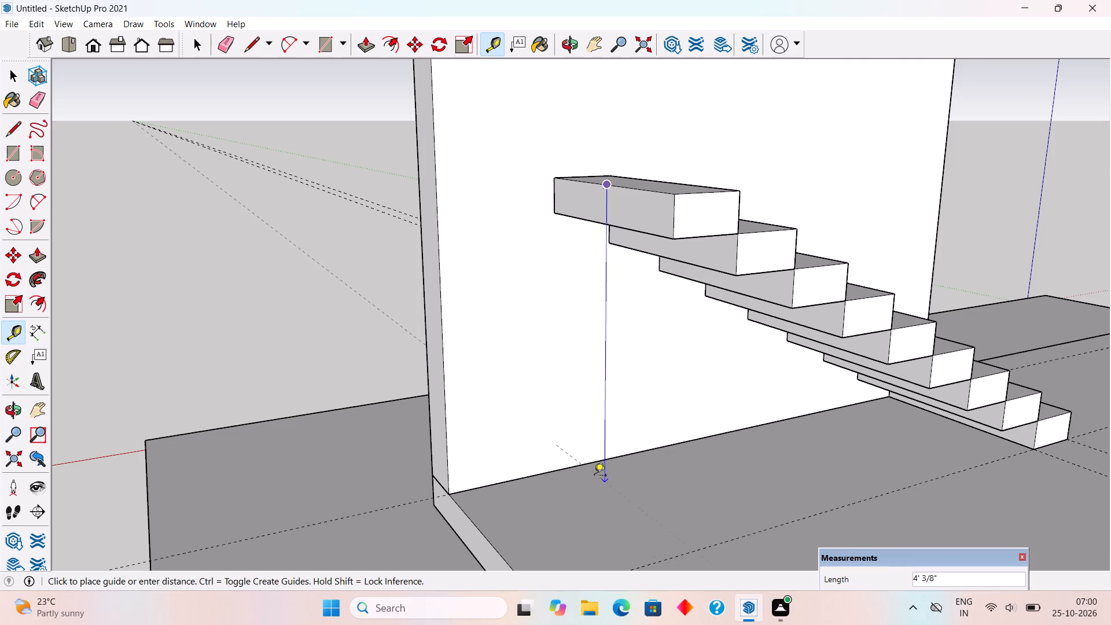
pyautogui.moveTo(581, 468); pyautogui.dragTo(476, 399, button='middle')
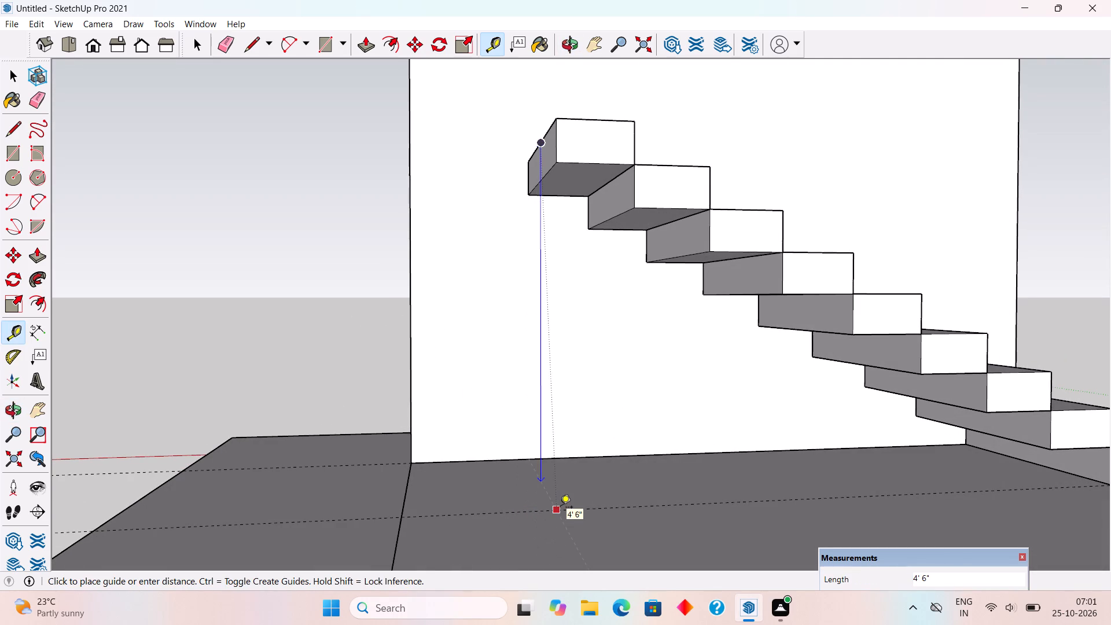
pyautogui.press('space')
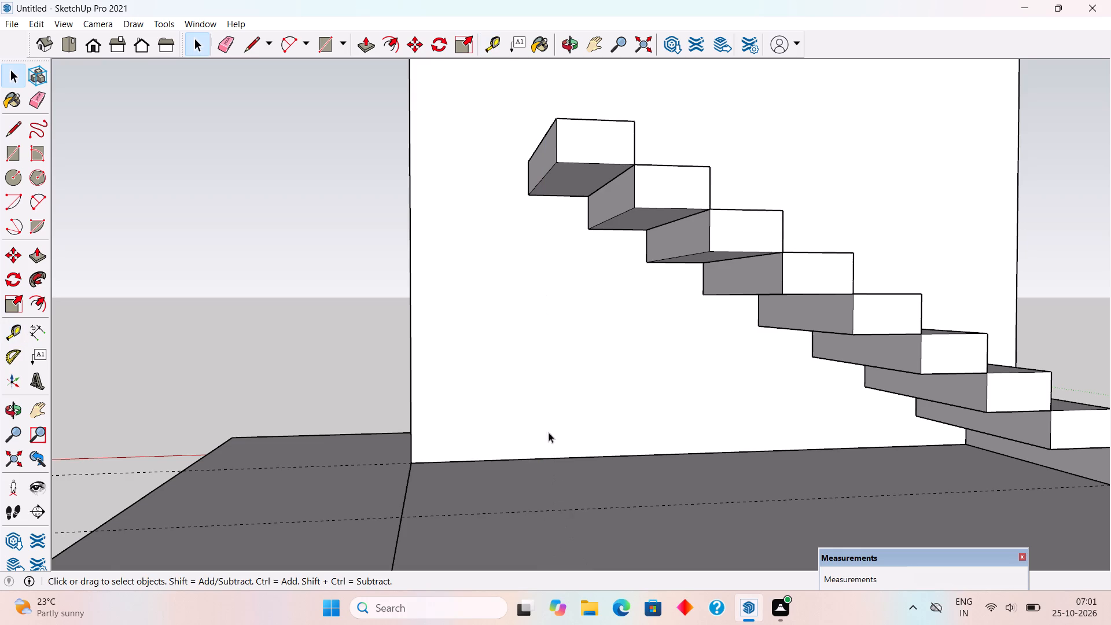
# Draw a 6" by 3' rectangle over the highest step's exposed long side face and Push/Pull it 1' 9" to the wall's end edge.
pyautogui.scroll(-6, 546, 413)
pyautogui.moveTo(547, 367); pyautogui.dragTo(608, 564, button='middle')
pyautogui.scroll(4, 545, 317)
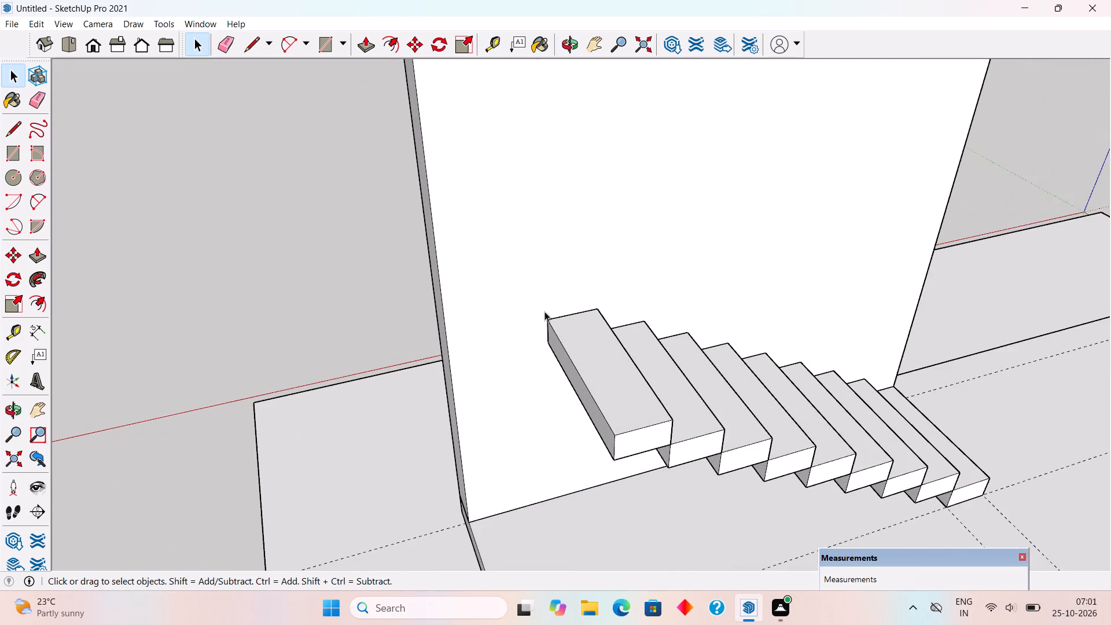
pyautogui.scroll(5, 546, 333)
pyautogui.moveTo(561, 356); pyautogui.dragTo(657, 302, button='middle')
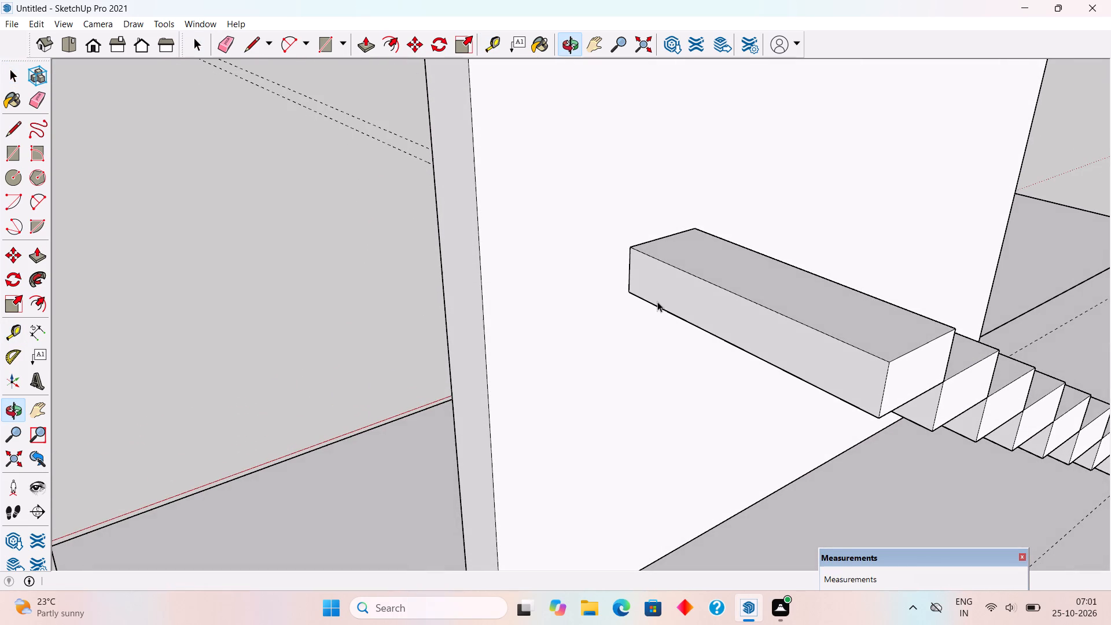
pyautogui.press('r')
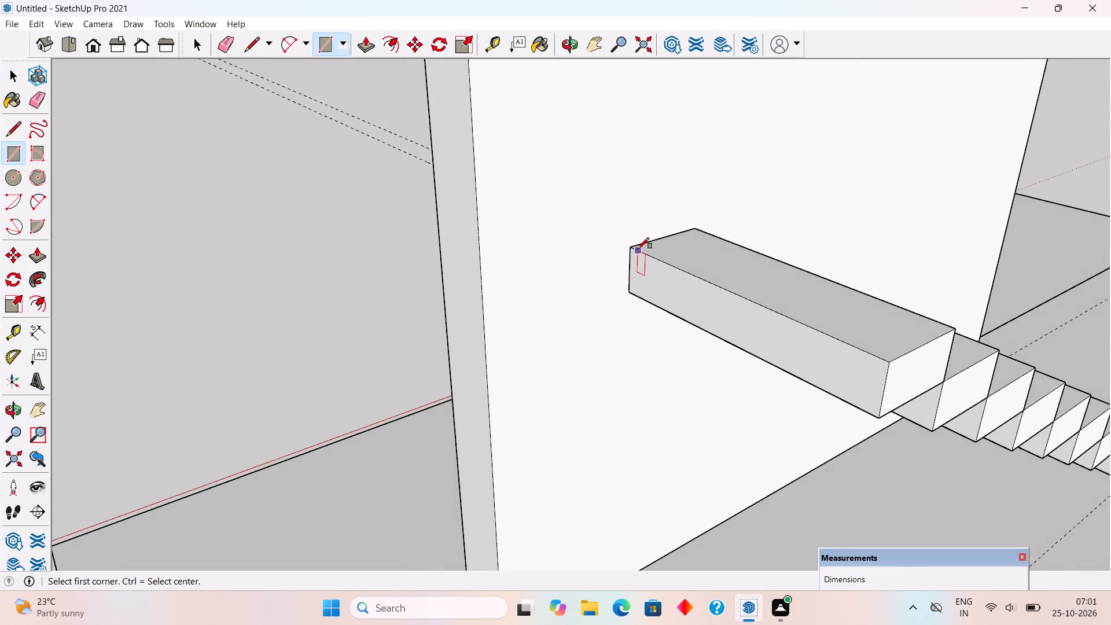
pyautogui.click(638, 249)
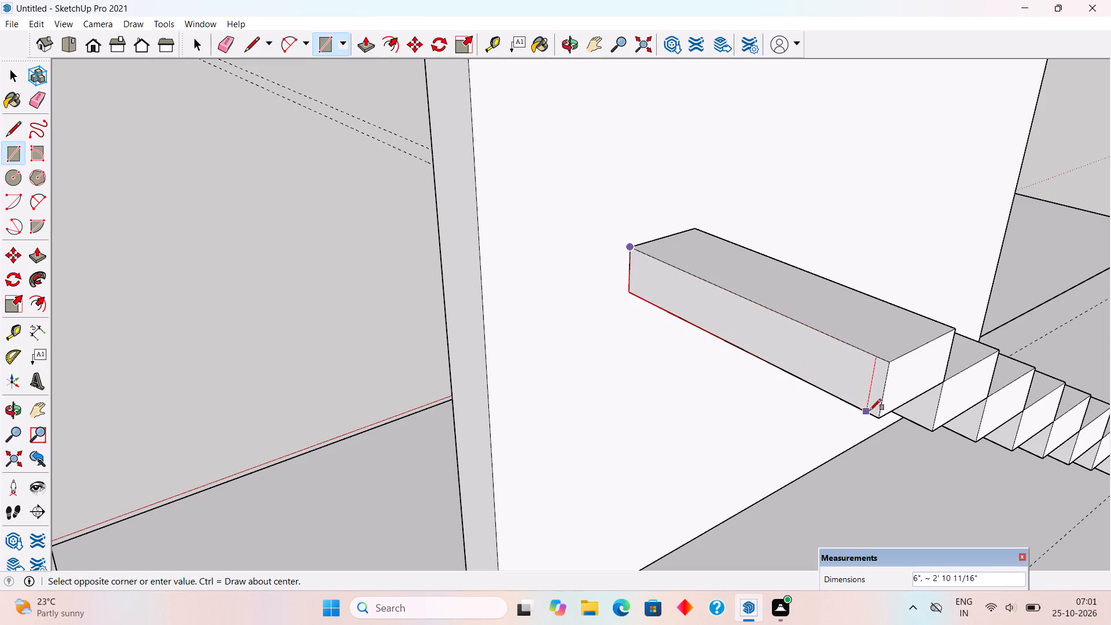
pyautogui.click(873, 413)
pyautogui.press('p')
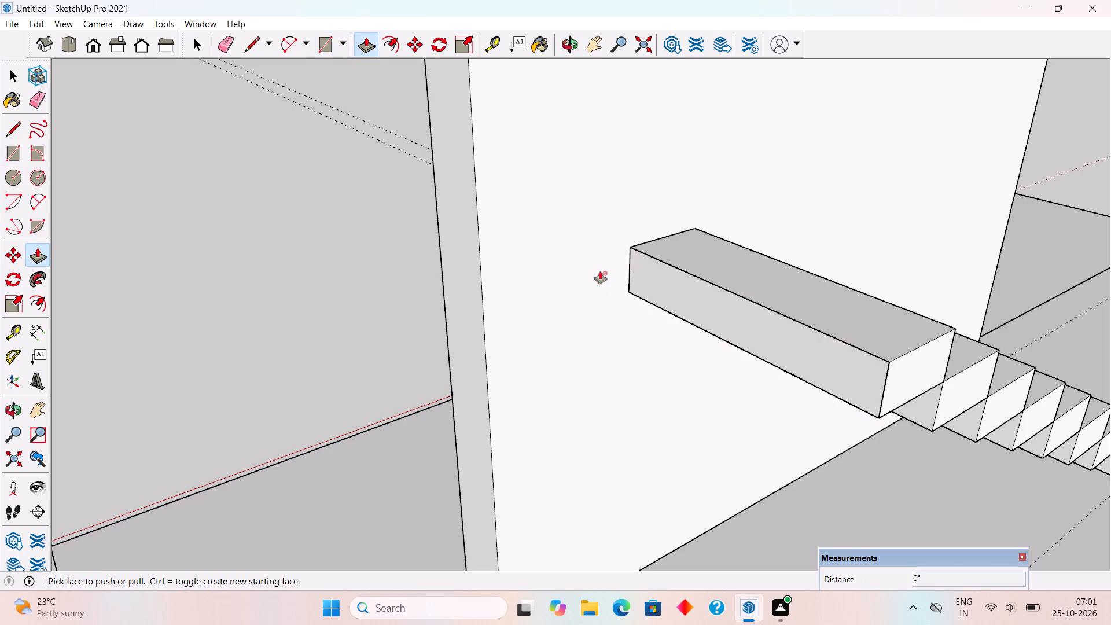
pyautogui.click(648, 286)
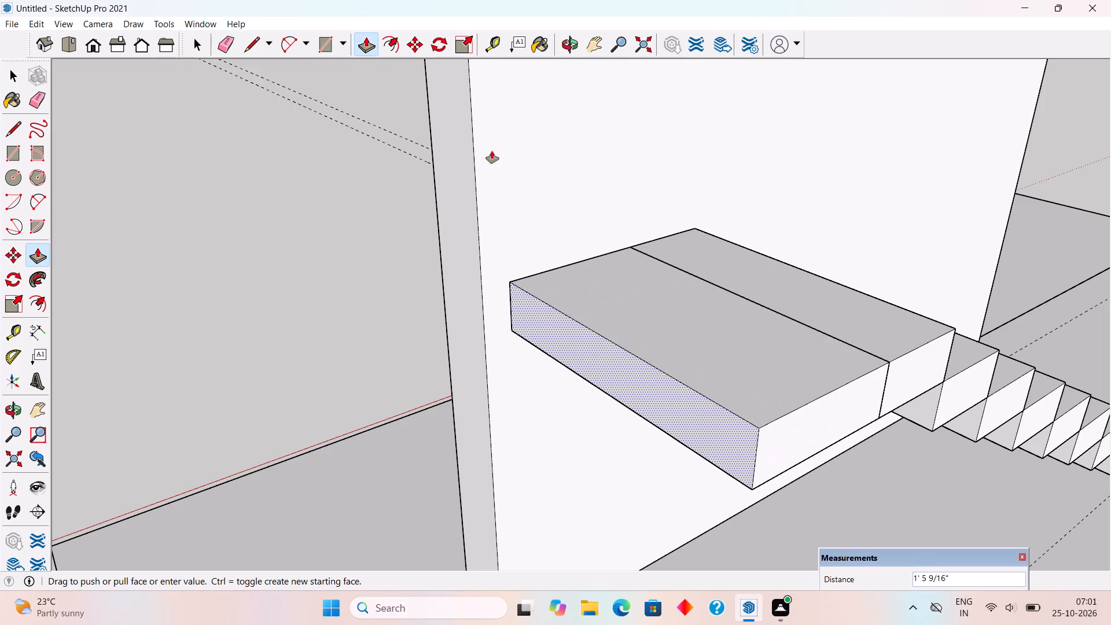
pyautogui.click(470, 124)
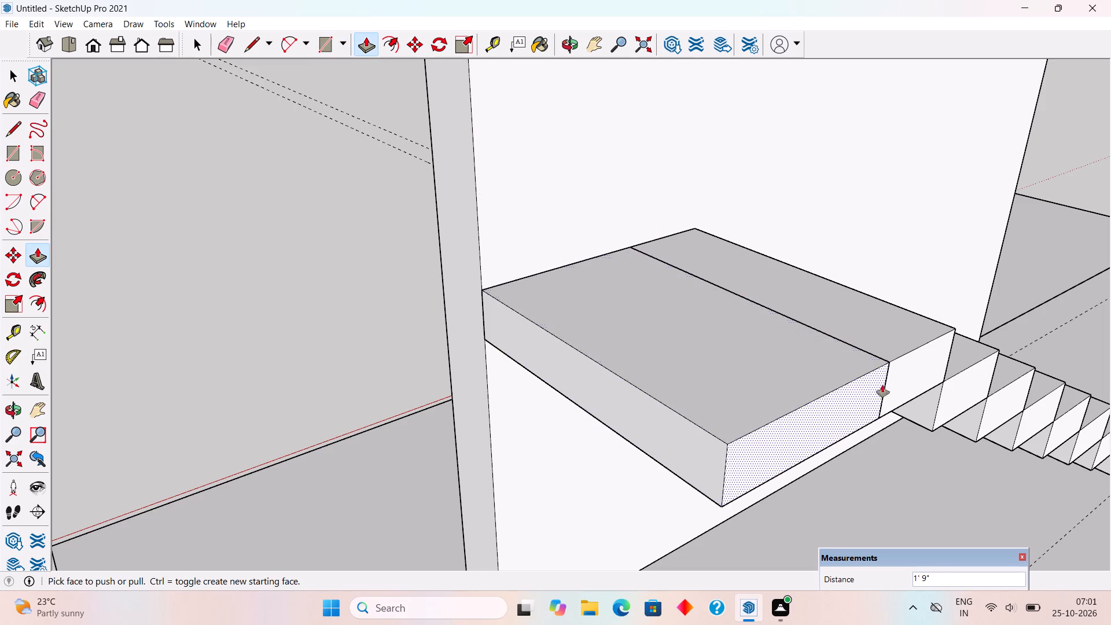
# Select the new landing block beside the highest step and make it a group.
pyautogui.moveTo(924, 417); pyautogui.dragTo(686, 352, button='middle')
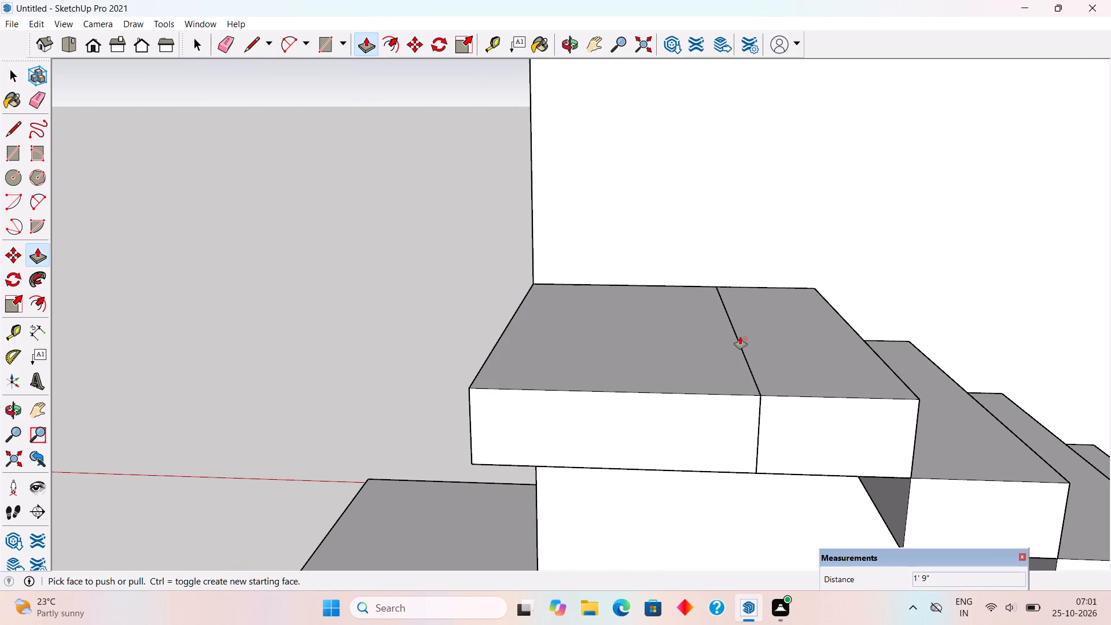
pyautogui.press('space')
pyautogui.click(715, 425)
pyautogui.doubleClick(715, 425)
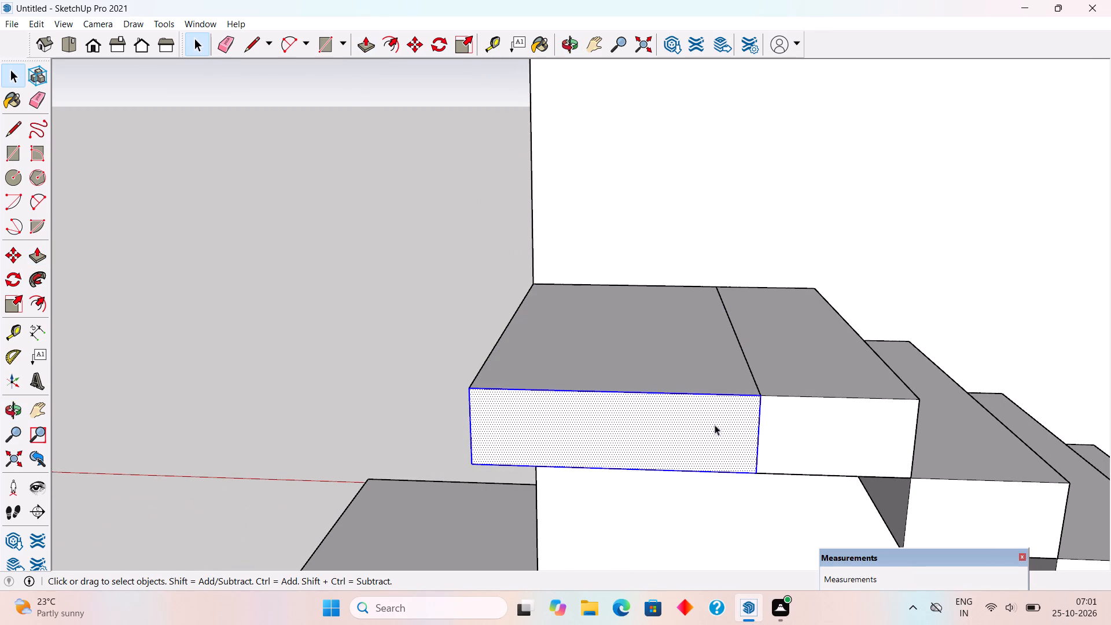
pyautogui.rightClick(715, 425)
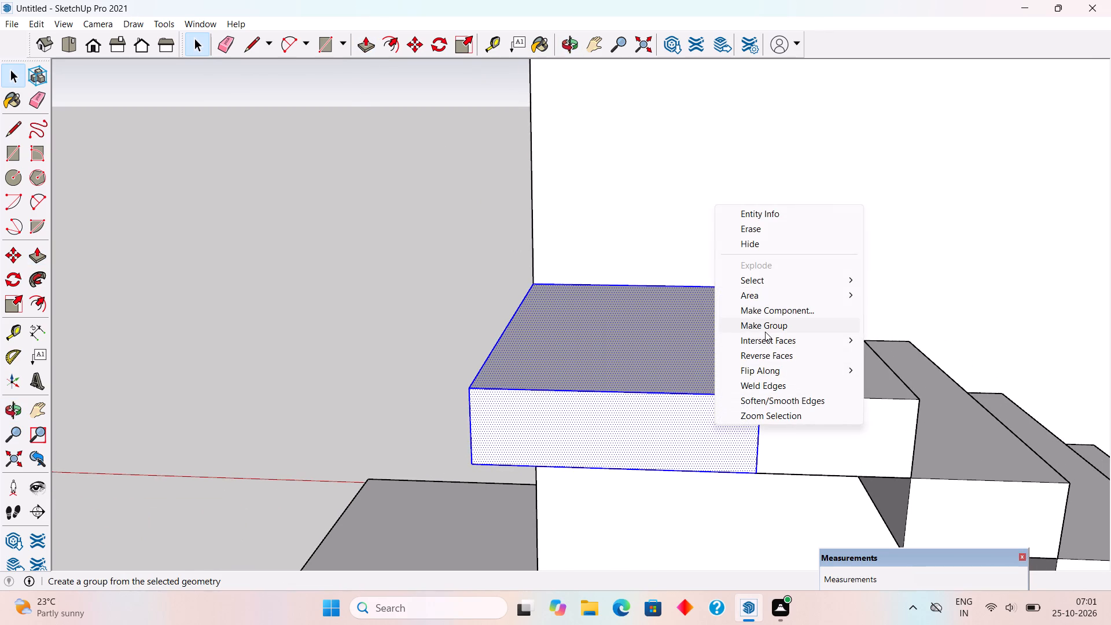
pyautogui.click(765, 332)
# Move the landing group up about 6" so its bottom corner meets the highest step's top corner.
pyautogui.press('m')
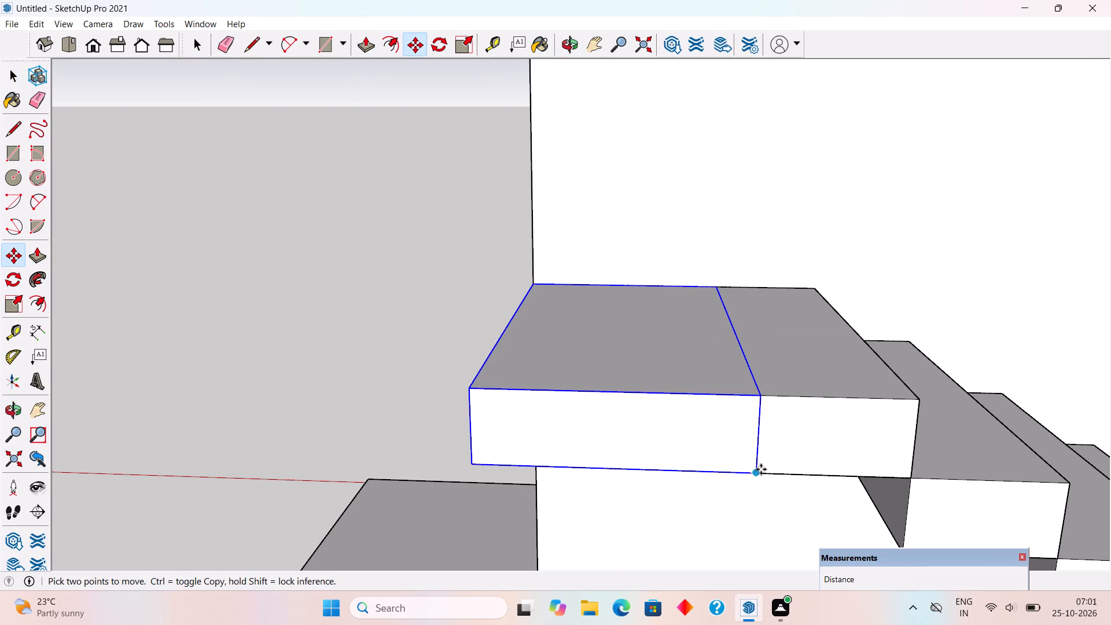
pyautogui.click(760, 475)
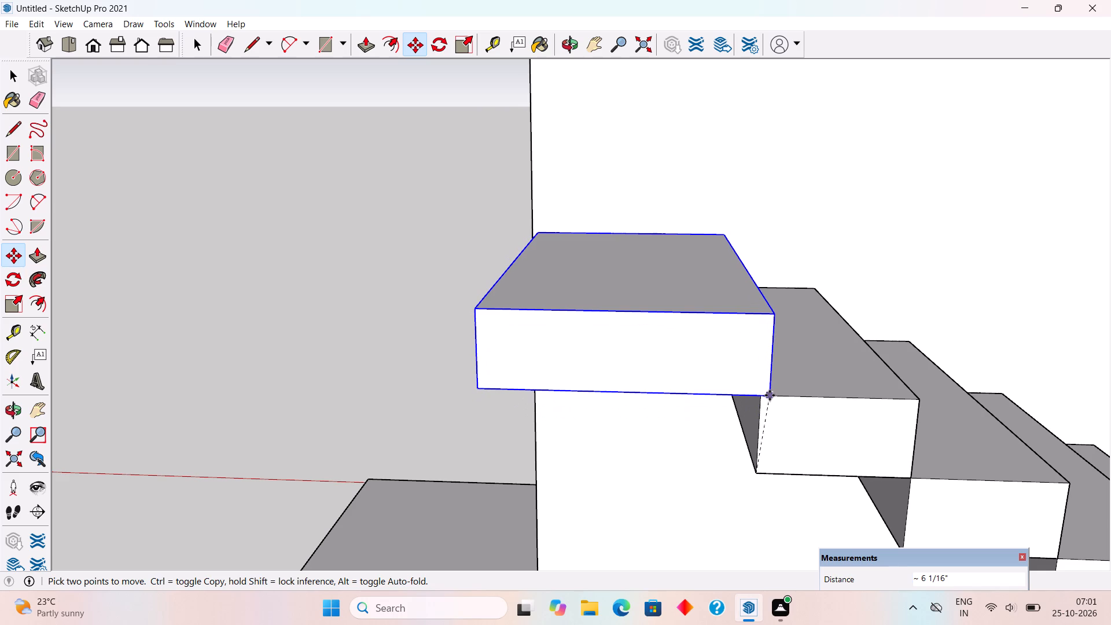
pyautogui.click(759, 398)
pyautogui.press('space')
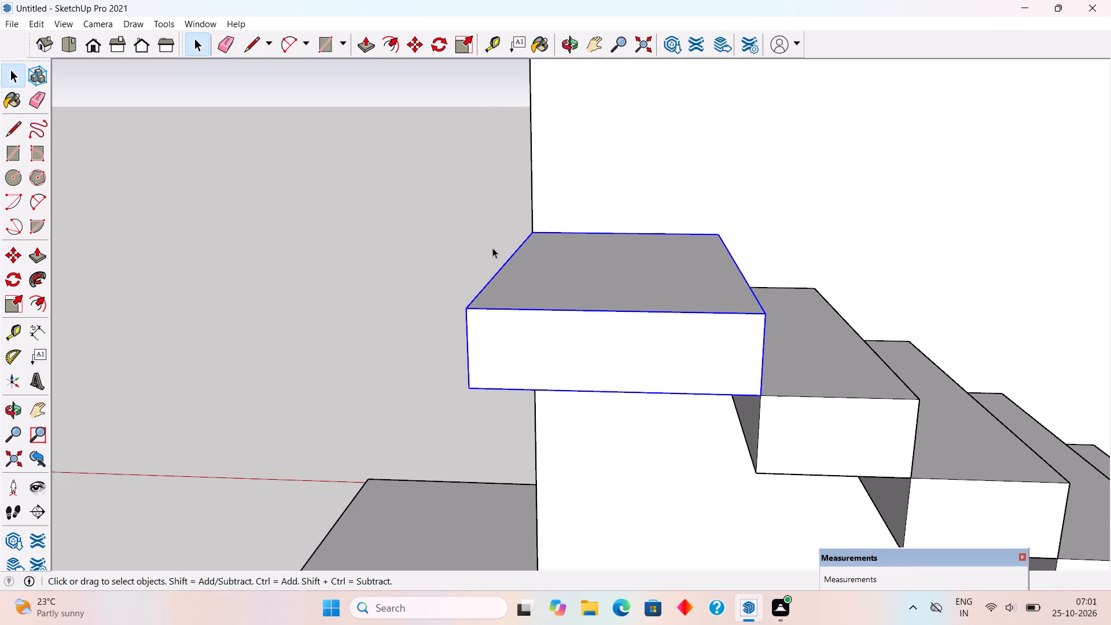
pyautogui.click(492, 248)
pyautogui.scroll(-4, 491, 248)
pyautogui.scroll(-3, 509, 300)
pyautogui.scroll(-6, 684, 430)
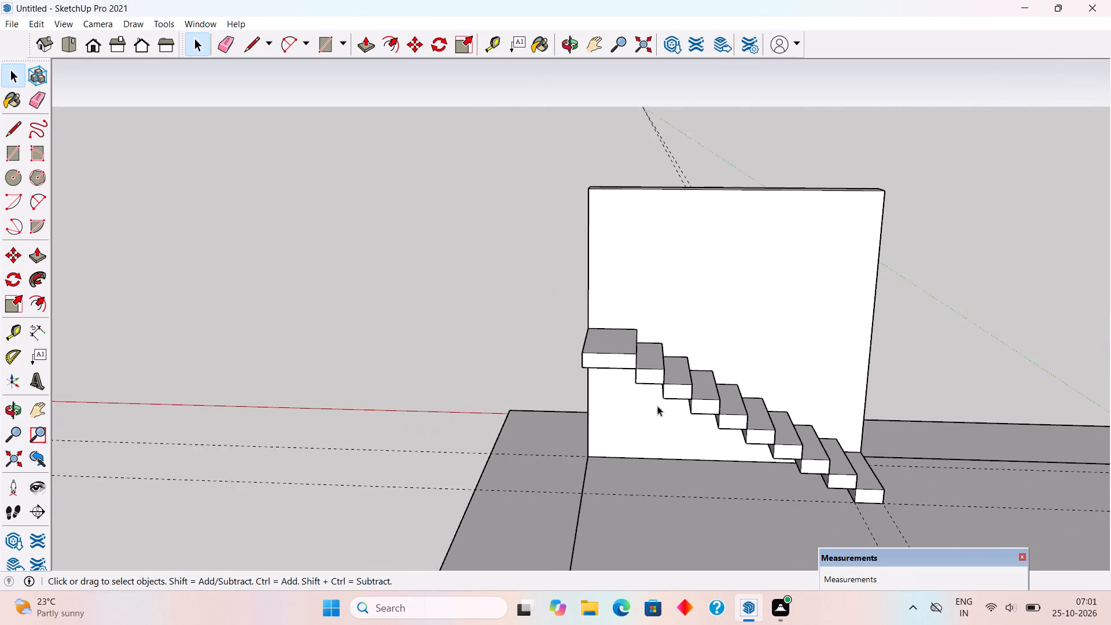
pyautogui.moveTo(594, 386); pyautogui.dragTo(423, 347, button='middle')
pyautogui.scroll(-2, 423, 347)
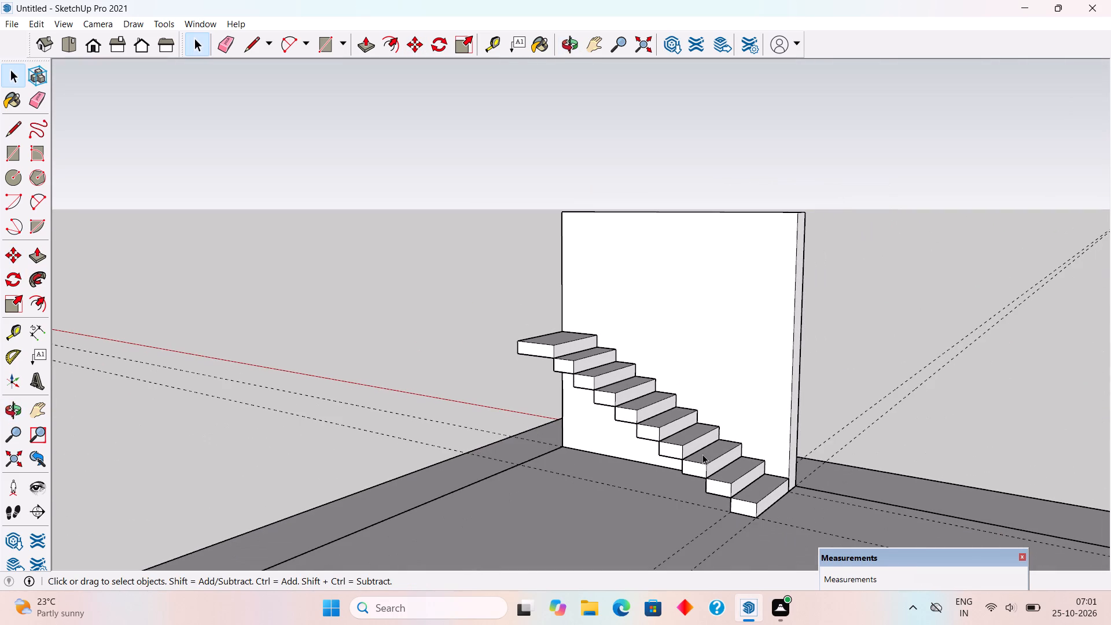
# Push/Pull the landing block's end face outward by 3' inside its group, away from the wall.
pyautogui.scroll(2, 557, 354)
pyautogui.tripleClick(548, 347)
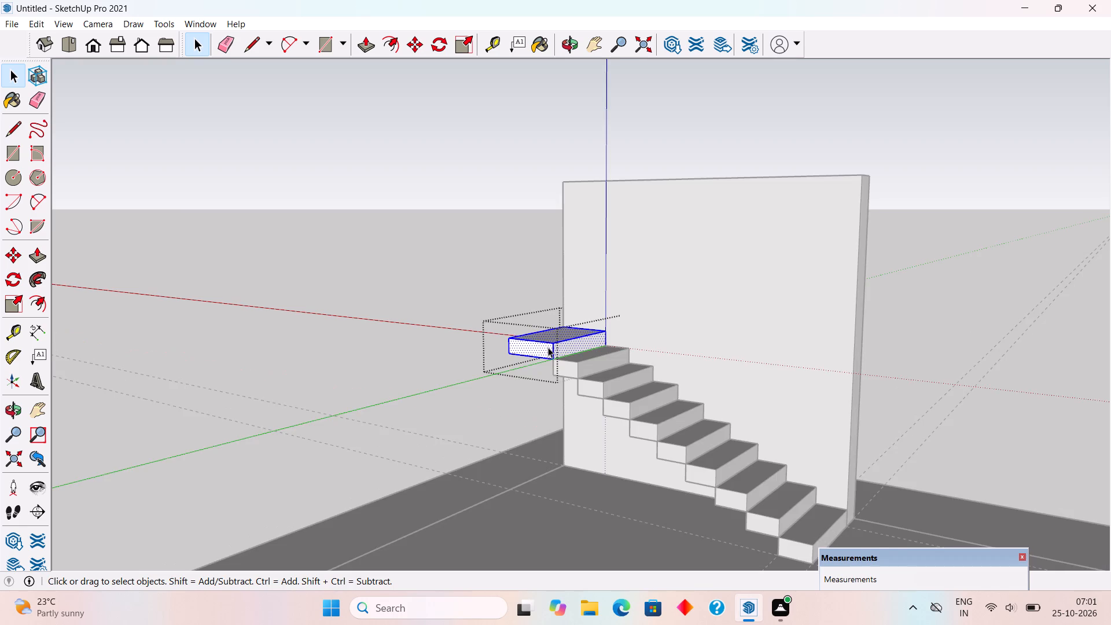
pyautogui.scroll(4, 548, 347)
pyautogui.press('p')
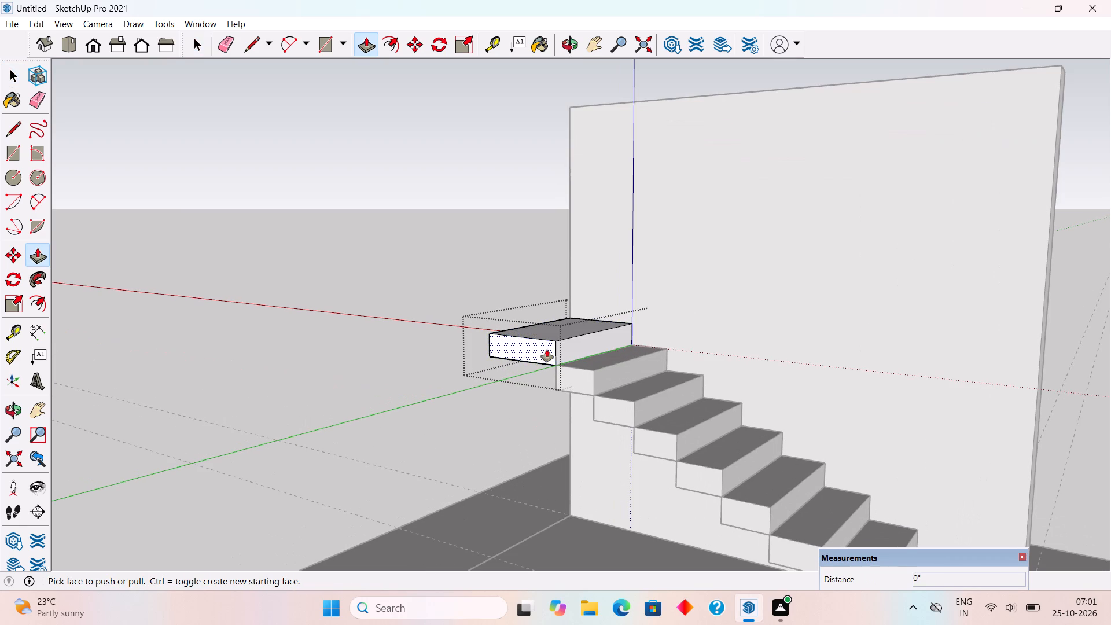
pyautogui.click(547, 350)
pyautogui.write("3'")
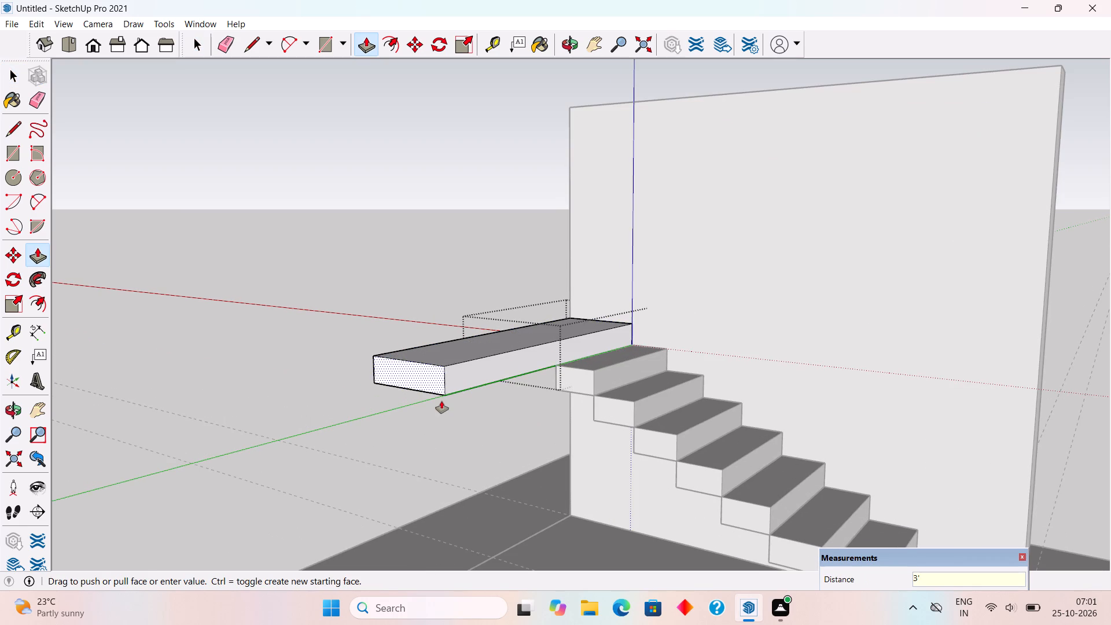
pyautogui.press('Return')
pyautogui.press('space')
pyautogui.click(451, 239)
# Copy the whole stair flight about 3' sideways, away from the wall, directly beside the original flight.
pyautogui.scroll(-4, 459, 262)
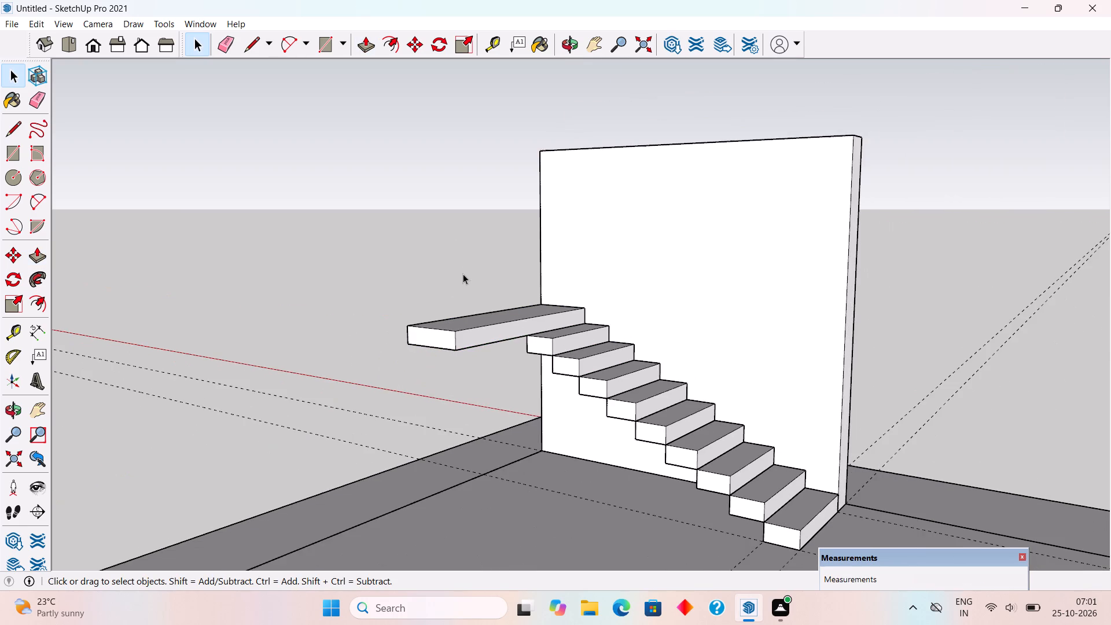
pyautogui.scroll(-1, 469, 287)
pyautogui.moveTo(637, 398); pyautogui.dragTo(425, 469, button='middle')
pyautogui.scroll(-2, 483, 293)
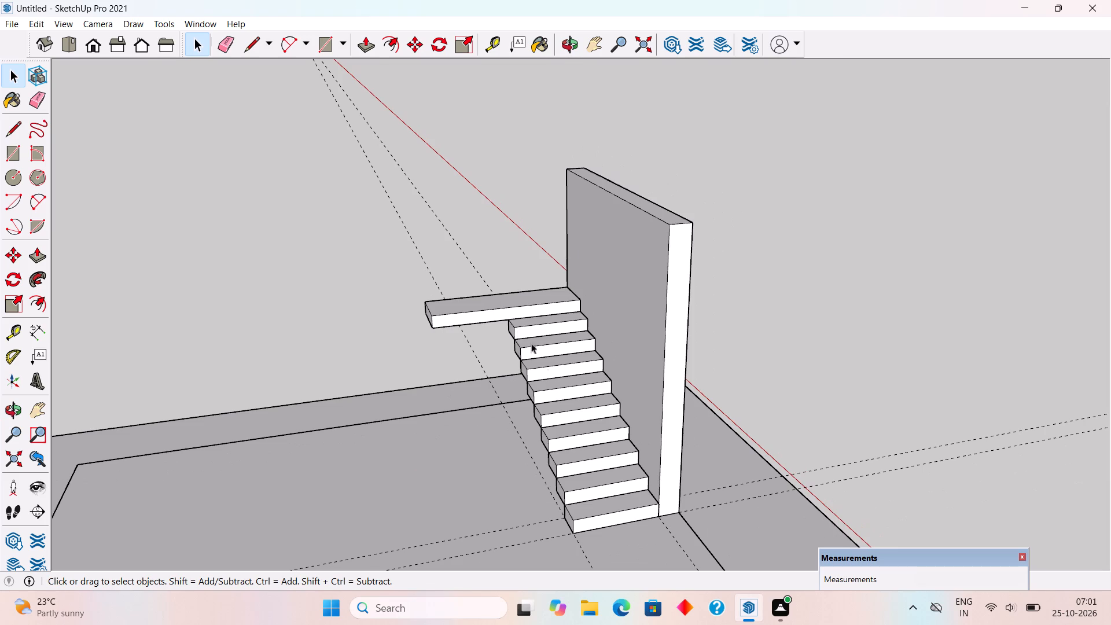
pyautogui.scroll(5, 615, 534)
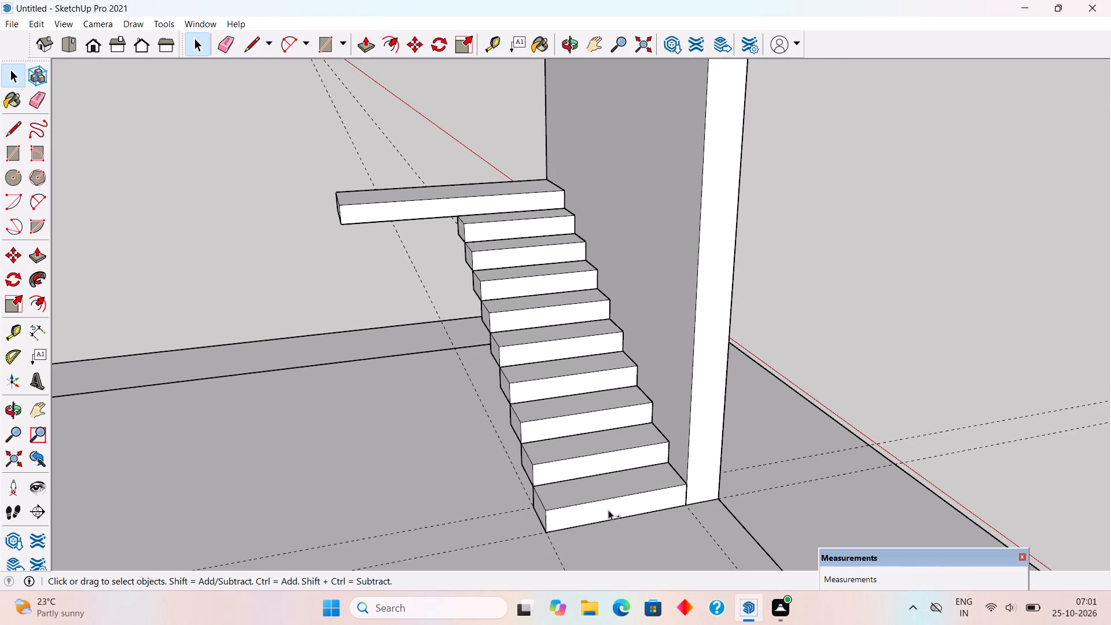
pyautogui.keyDown('ctrl'); pyautogui.click(608, 510); pyautogui.keyUp('ctrl')
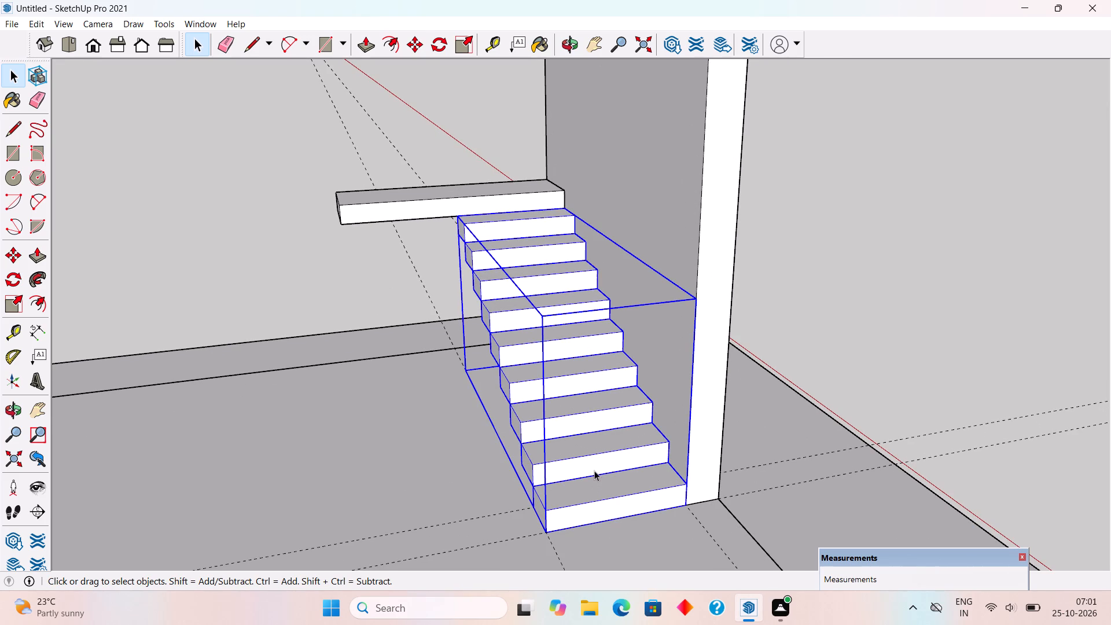
pyautogui.press('m')
pyautogui.click(545, 531)
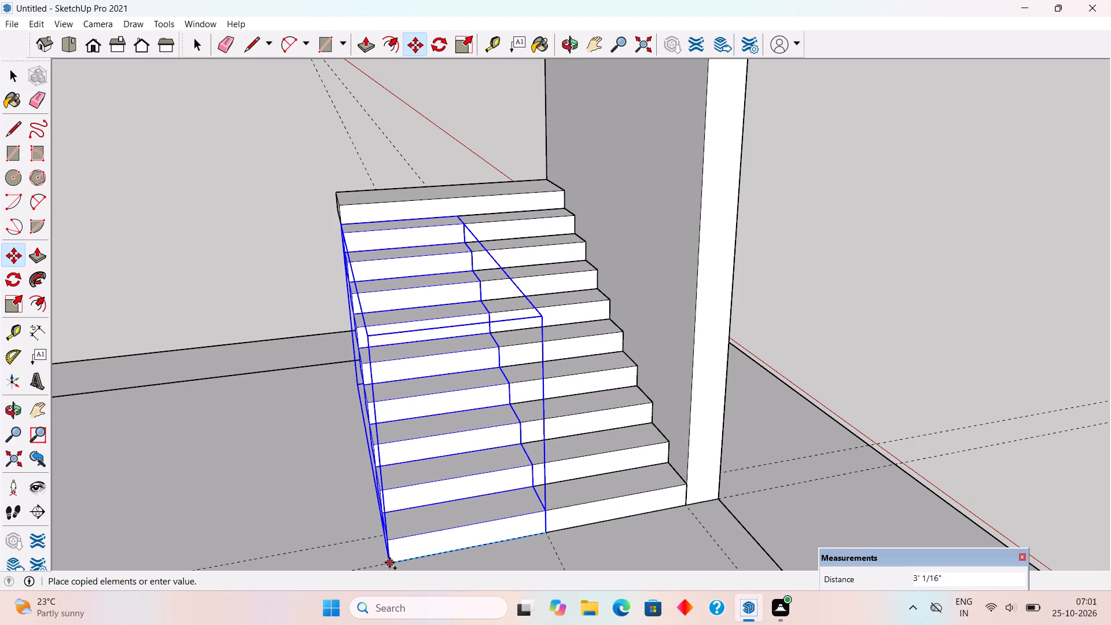
pyautogui.click(389, 562)
pyautogui.scroll(-4, 392, 447)
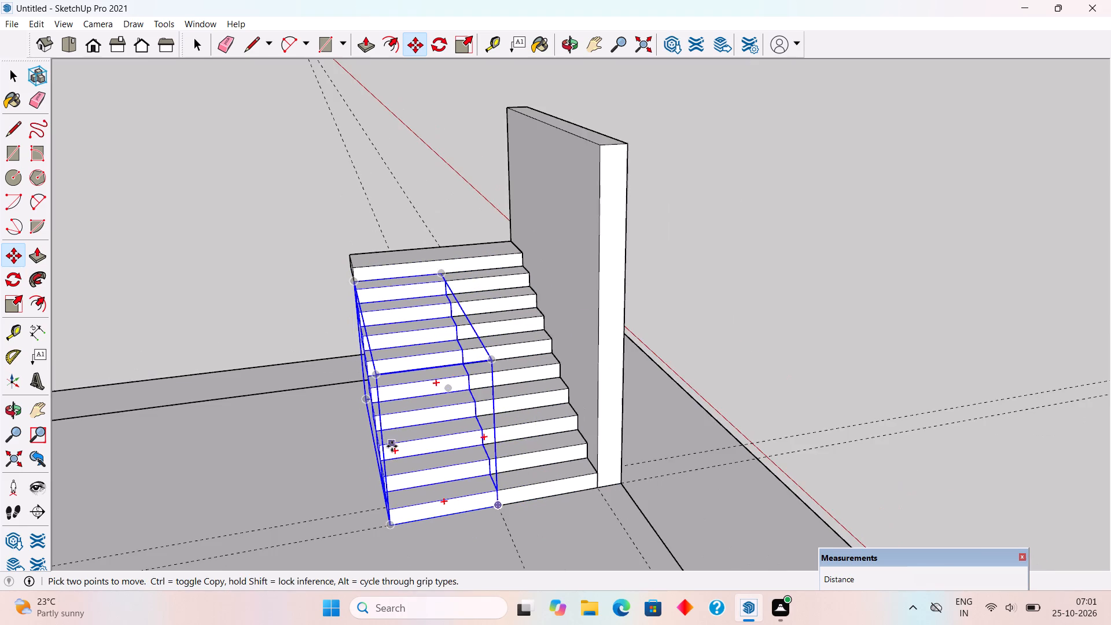
pyautogui.scroll(-3, 385, 445)
pyautogui.press('space')
# Rotate the copied stair flight 180° on the horizontal plane so it climbs in the opposite direction.
pyautogui.moveTo(392, 455); pyautogui.dragTo(722, 353, button='middle')
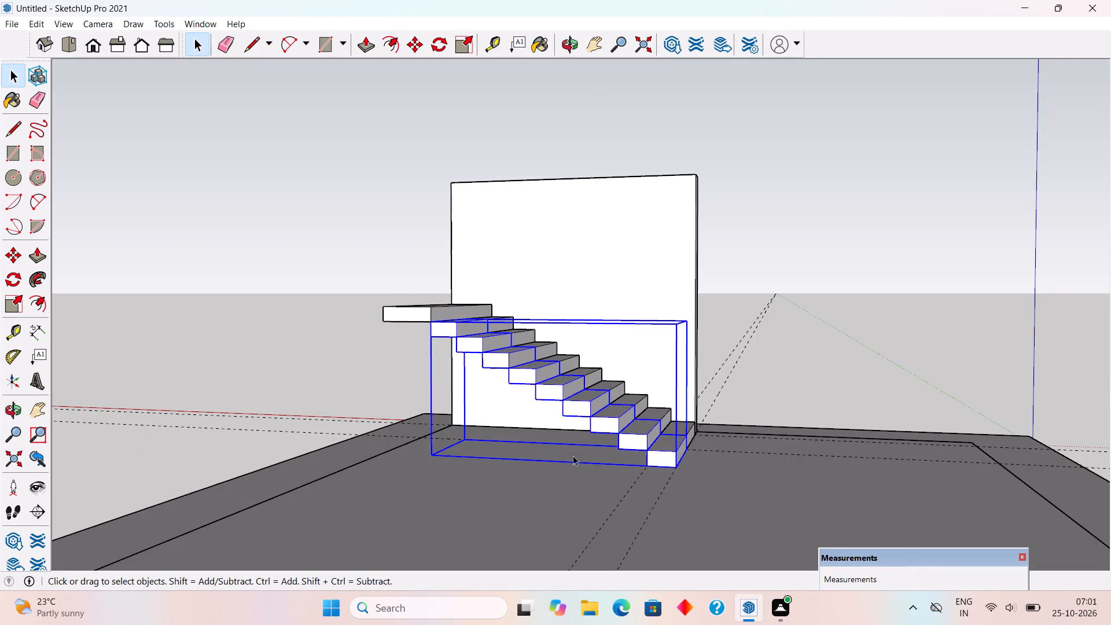
pyautogui.scroll(1, 571, 468)
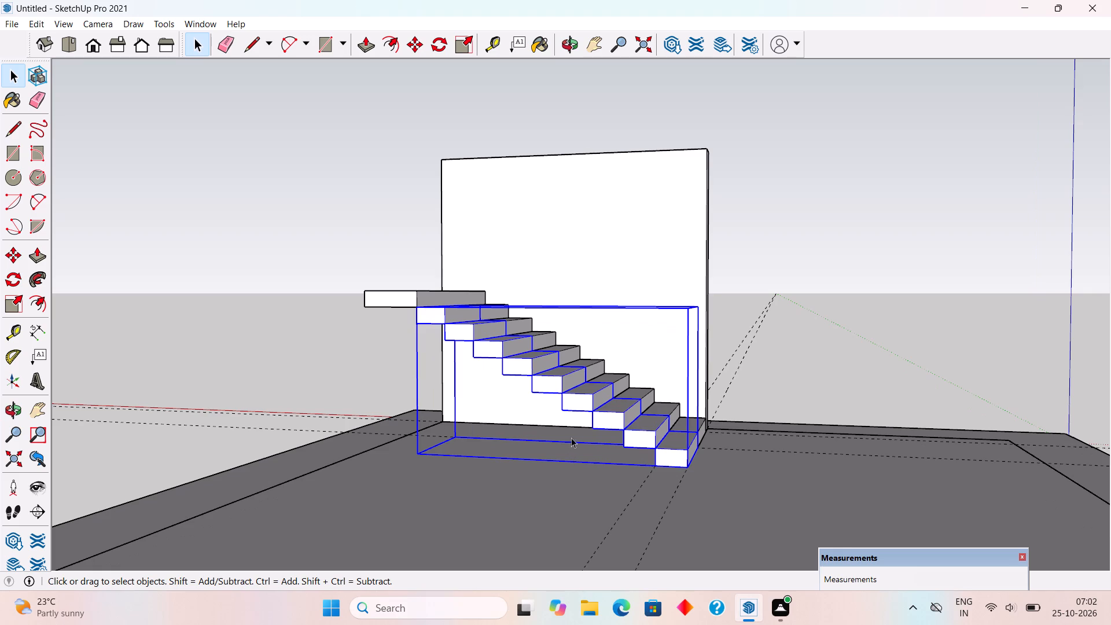
pyautogui.moveTo(633, 383); pyautogui.dragTo(645, 425, button='middle')
pyautogui.scroll(4, 627, 507)
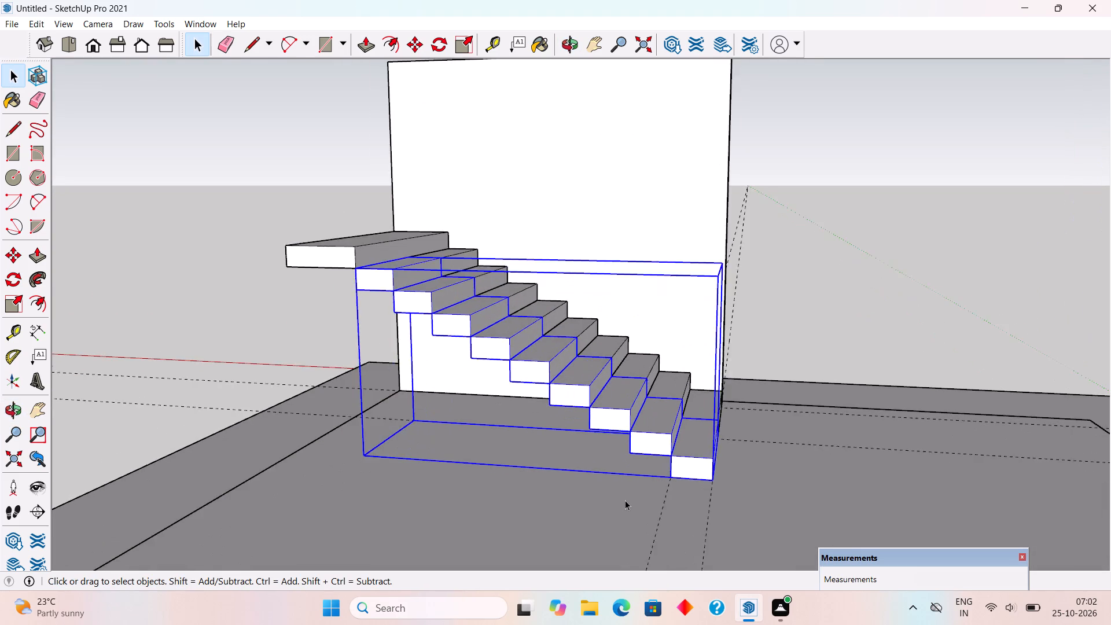
pyautogui.scroll(1, 604, 453)
pyautogui.moveTo(609, 475); pyautogui.dragTo(626, 573, button='middle')
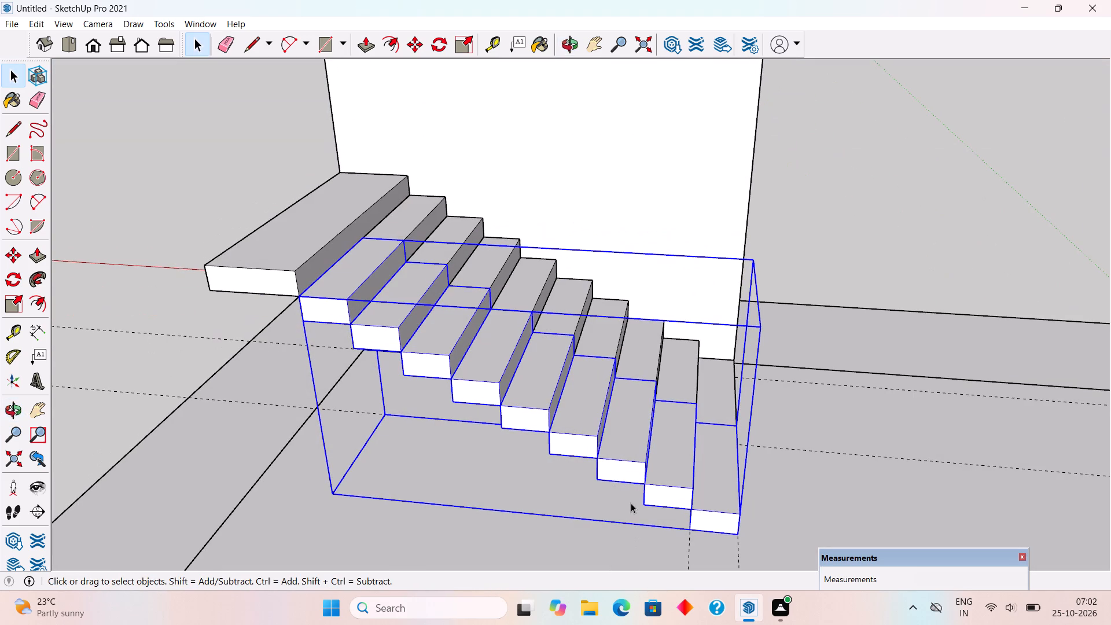
pyautogui.press('r')
pyautogui.press('q')
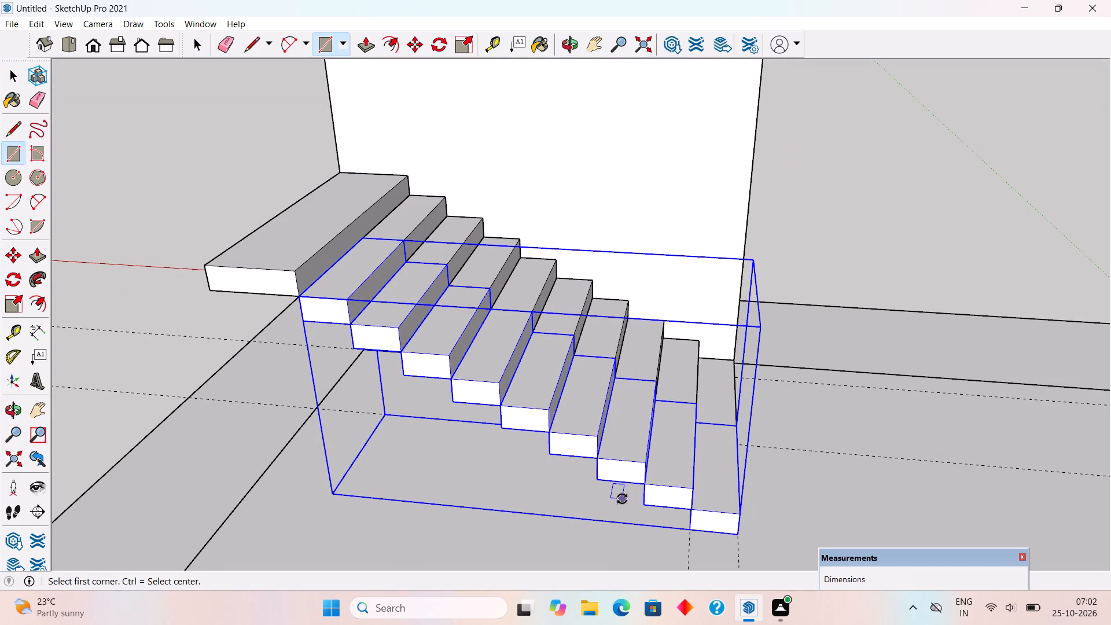
pyautogui.click(448, 466)
pyautogui.click(522, 466)
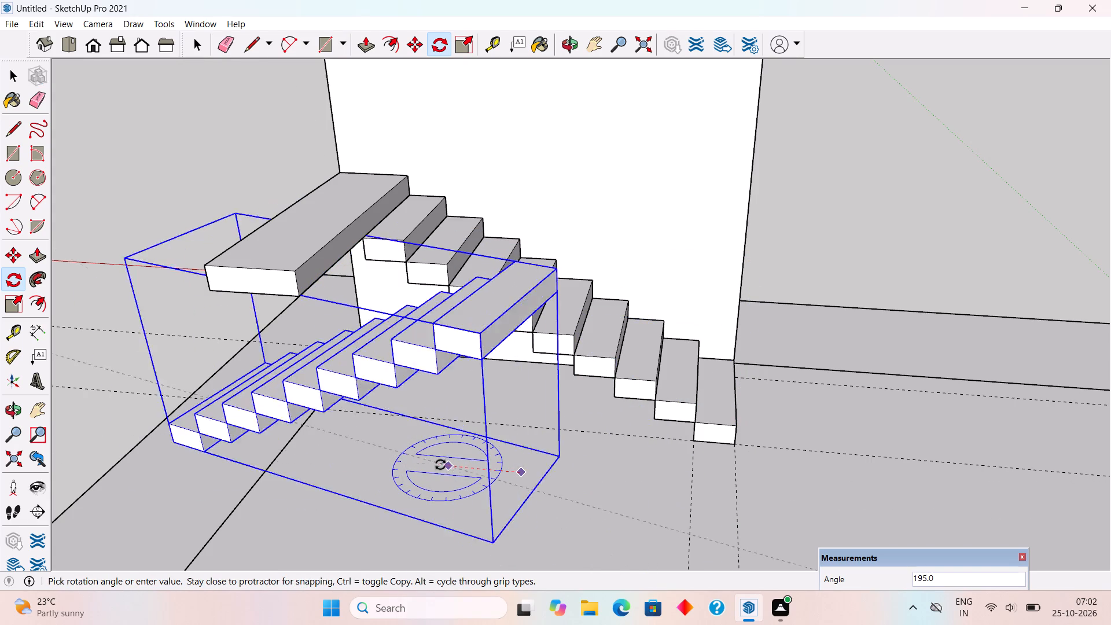
pyautogui.click(403, 461)
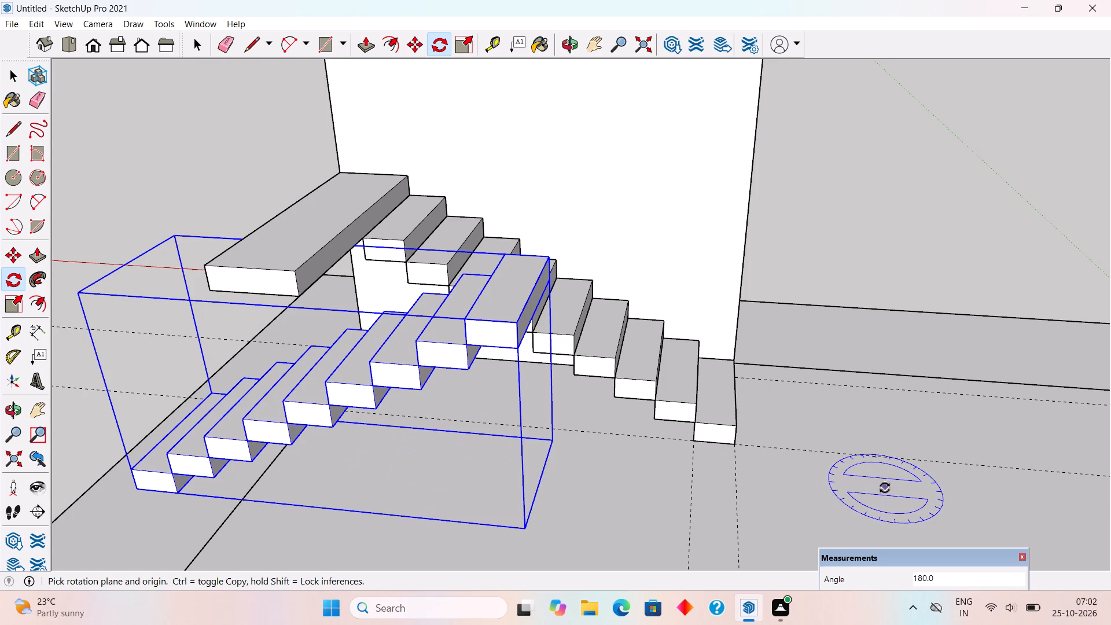
pyautogui.press('space')
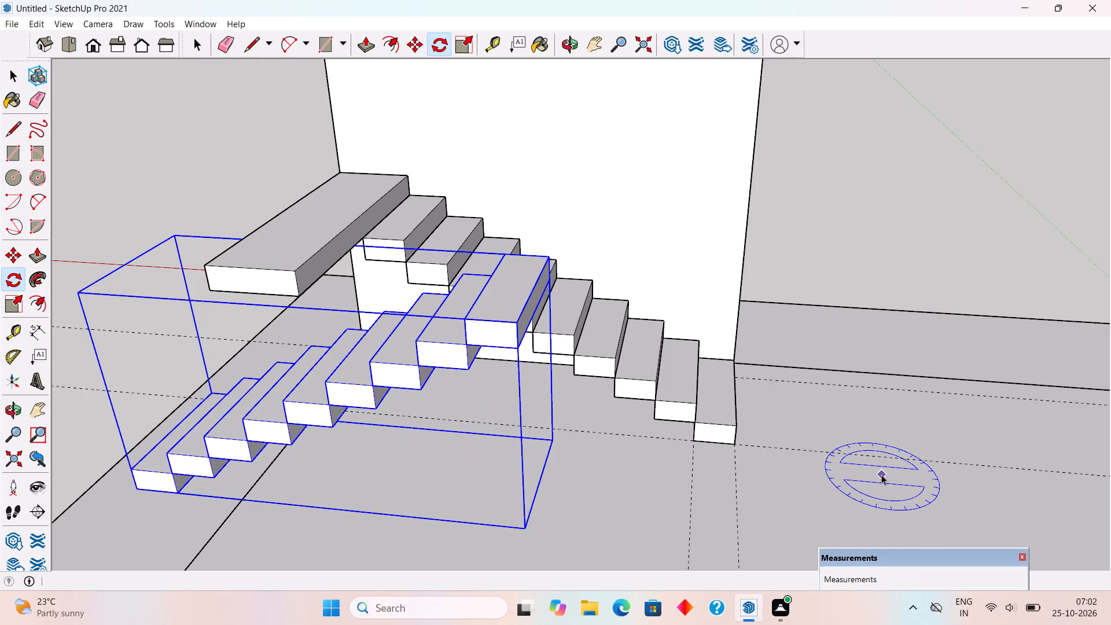
# Move the rotated flight onto the landing, placing its lowest step's bottom corner at the middle of the landing's upper stair-side edge.
pyautogui.scroll(-2, 881, 473)
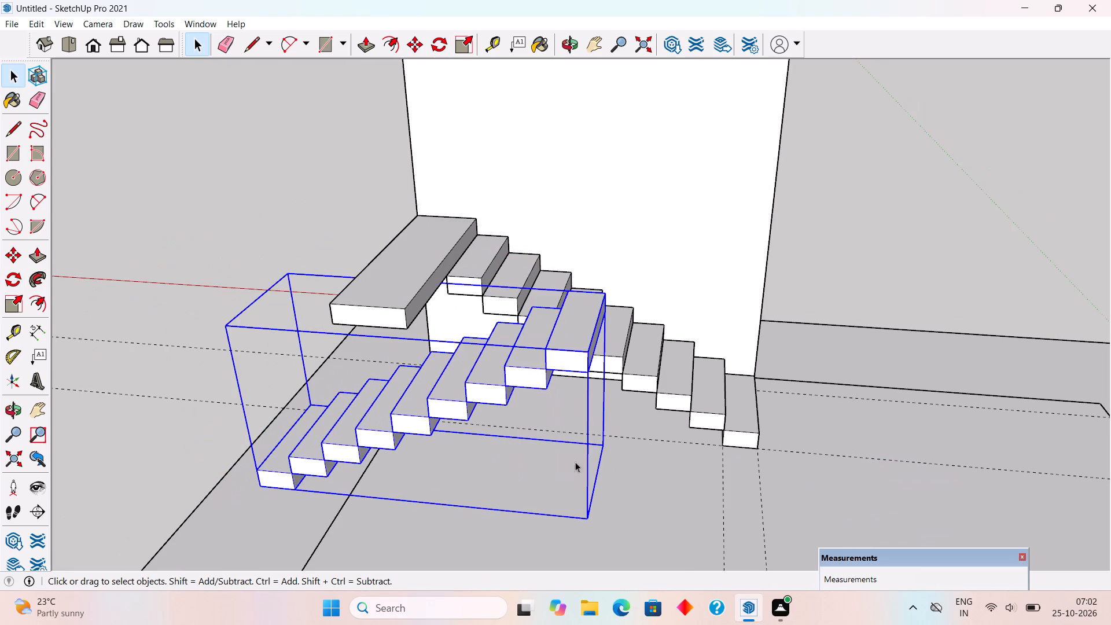
pyautogui.scroll(3, 264, 479)
pyautogui.moveTo(272, 451); pyautogui.dragTo(296, 446, button='middle')
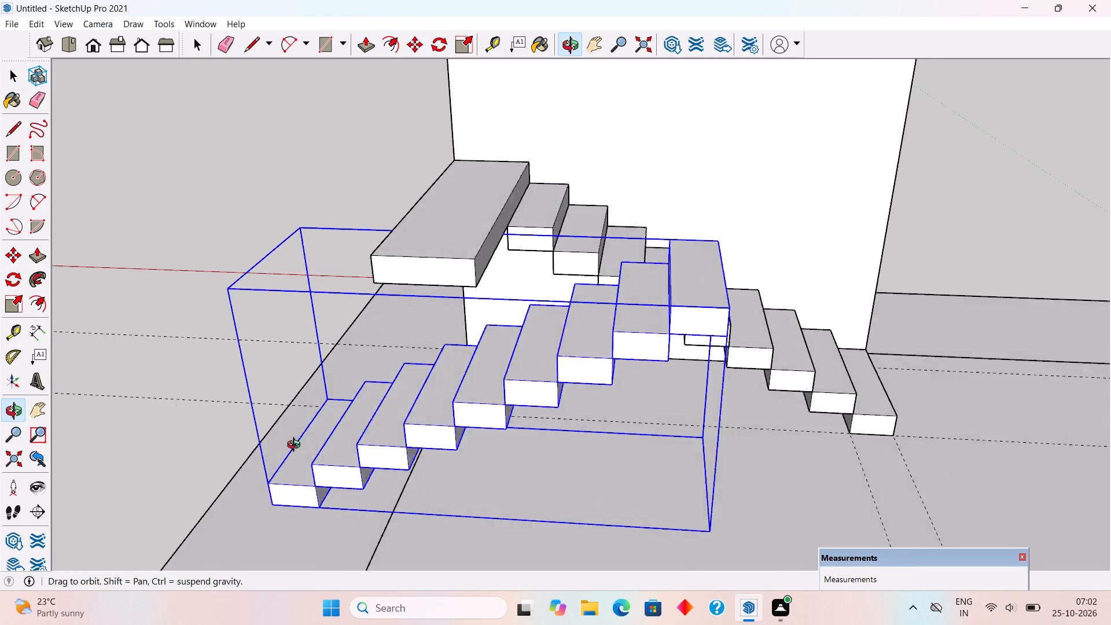
pyautogui.moveTo(296, 446); pyautogui.dragTo(322, 444, button='middle')
pyautogui.press('m')
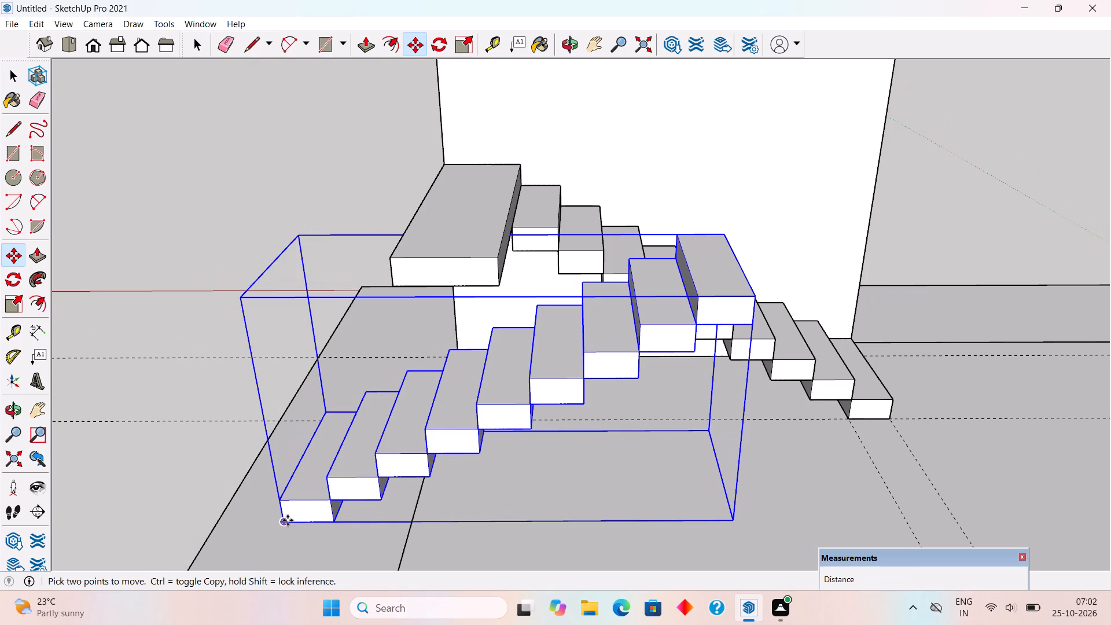
pyautogui.moveTo(374, 525); pyautogui.dragTo(841, 431, button='middle')
pyautogui.click(628, 492)
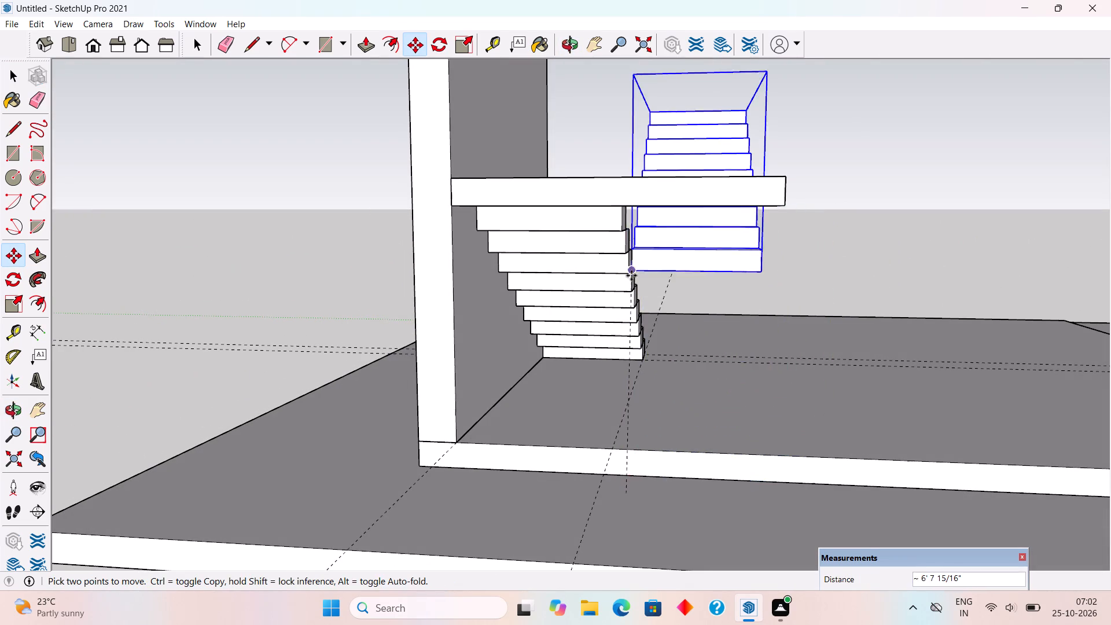
pyautogui.moveTo(631, 267); pyautogui.dragTo(612, 505, button='middle')
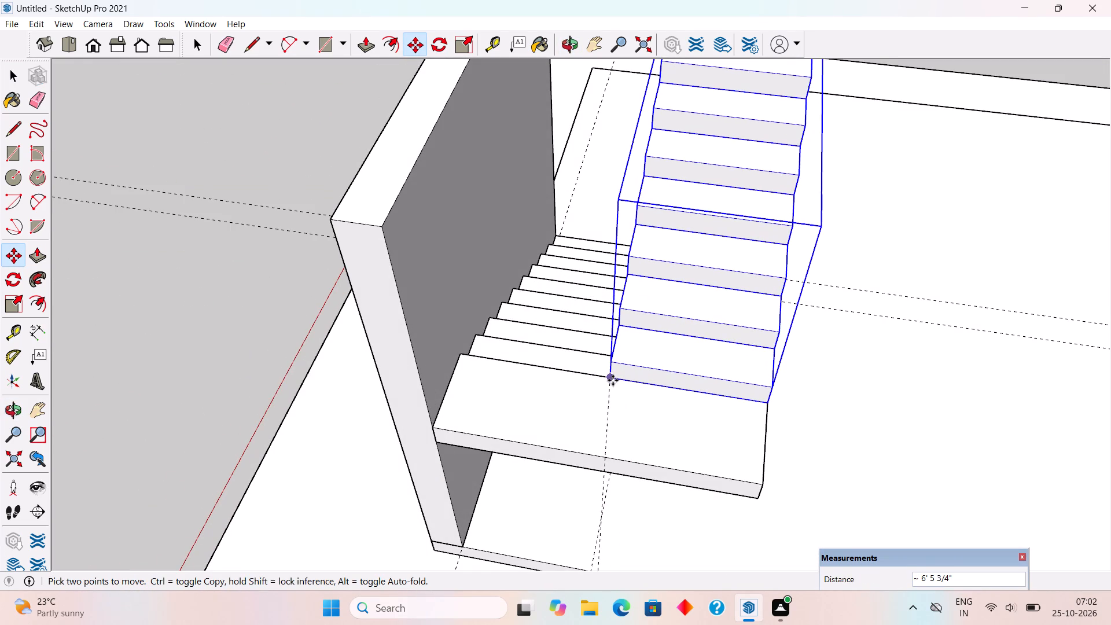
pyautogui.click(613, 380)
pyautogui.press('space')
pyautogui.moveTo(862, 440); pyautogui.dragTo(384, 251, button='middle')
pyautogui.press('space')
pyautogui.click(338, 215)
# Examine both stair flights, the landing and the wall from several sides to check how they fit together.
pyautogui.moveTo(618, 380); pyautogui.dragTo(399, 297, button='middle')
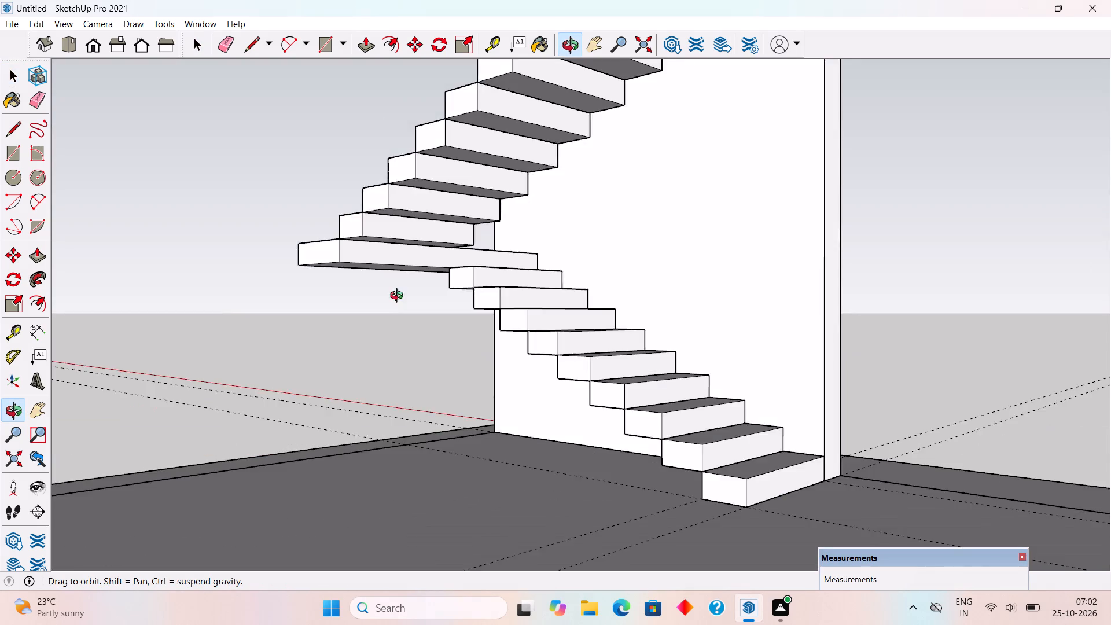
pyautogui.moveTo(399, 297); pyautogui.dragTo(466, 313, button='middle')
pyautogui.scroll(-3, 467, 313)
pyautogui.moveTo(466, 313); pyautogui.dragTo(465, 313, button='middle')
pyautogui.scroll(-3, 451, 312)
pyautogui.moveTo(535, 283); pyautogui.dragTo(332, 280, button='middle')
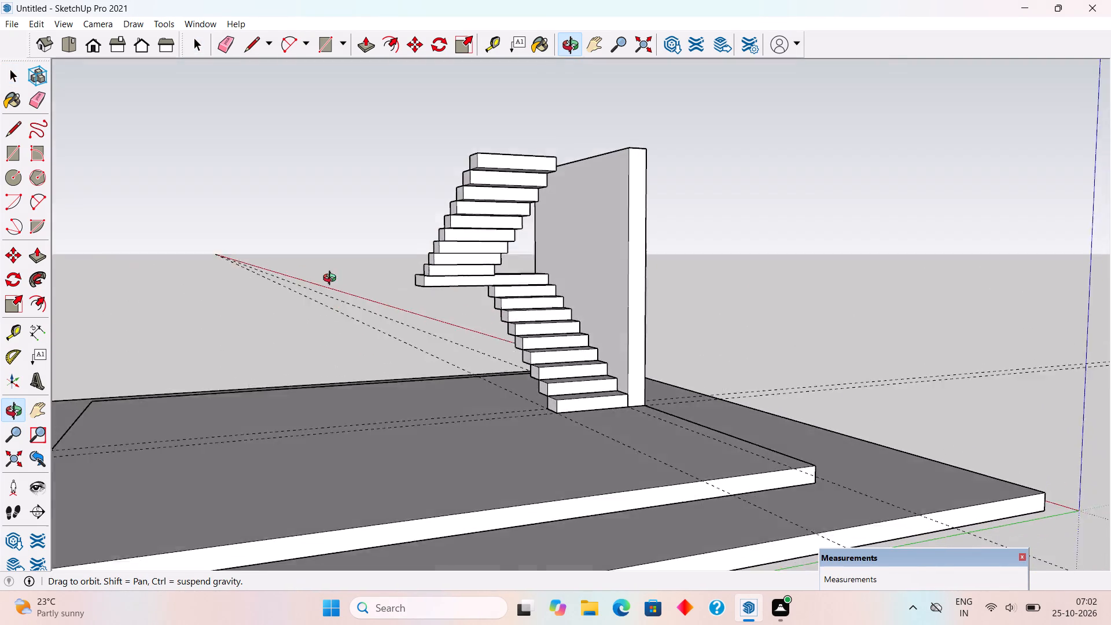
pyautogui.moveTo(332, 280); pyautogui.dragTo(812, 501, button='middle')
pyautogui.moveTo(628, 396); pyautogui.dragTo(630, 394, button='middle')
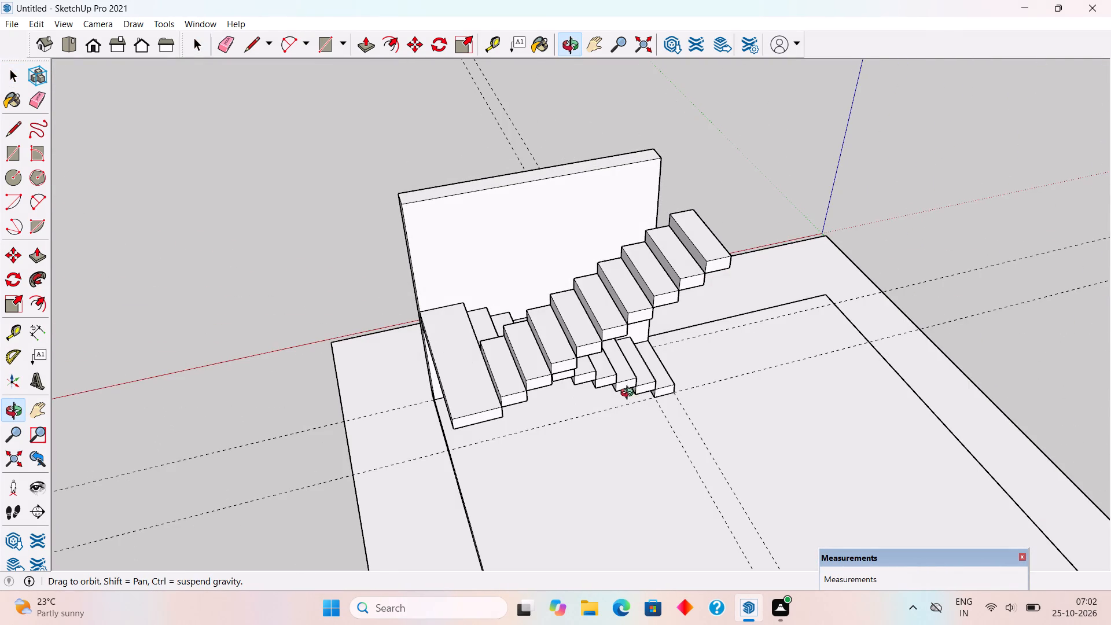
pyautogui.moveTo(630, 394); pyautogui.dragTo(656, 266, button='middle')
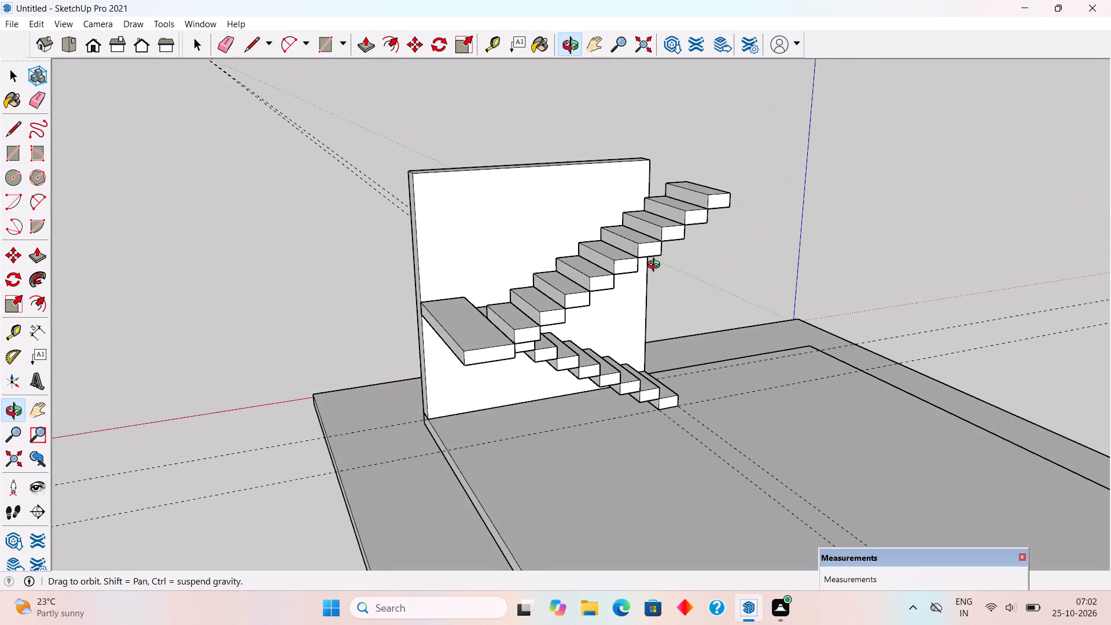
pyautogui.moveTo(656, 266); pyautogui.dragTo(708, 267, button='middle')
pyautogui.press('space')
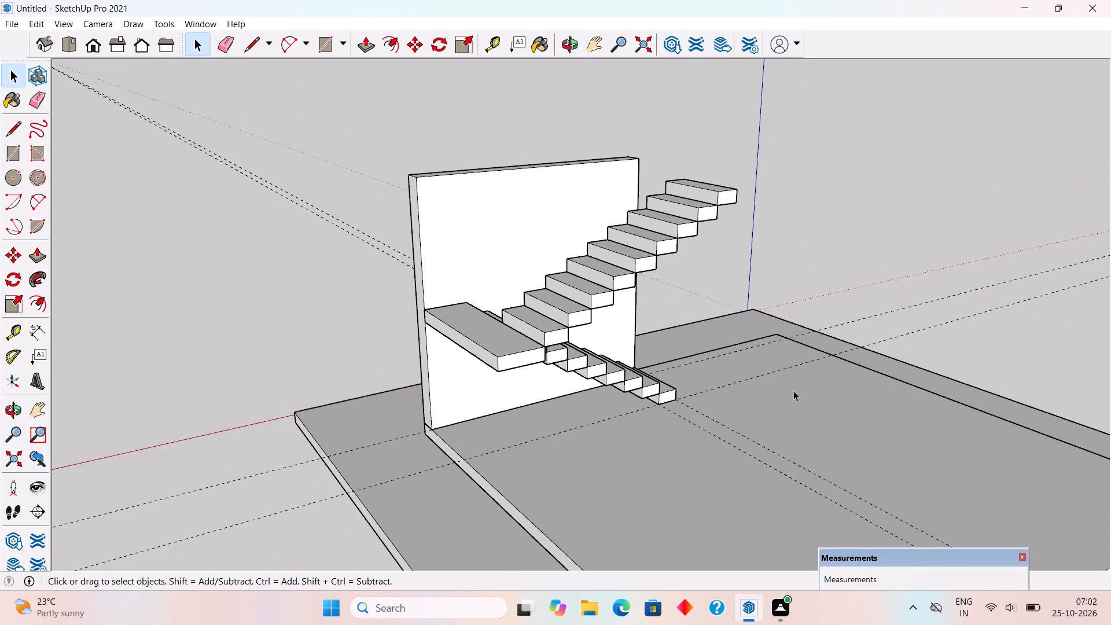
pyautogui.moveTo(598, 372); pyautogui.dragTo(793, 368, button='middle')
pyautogui.moveTo(697, 449); pyautogui.dragTo(685, 457, button='middle')
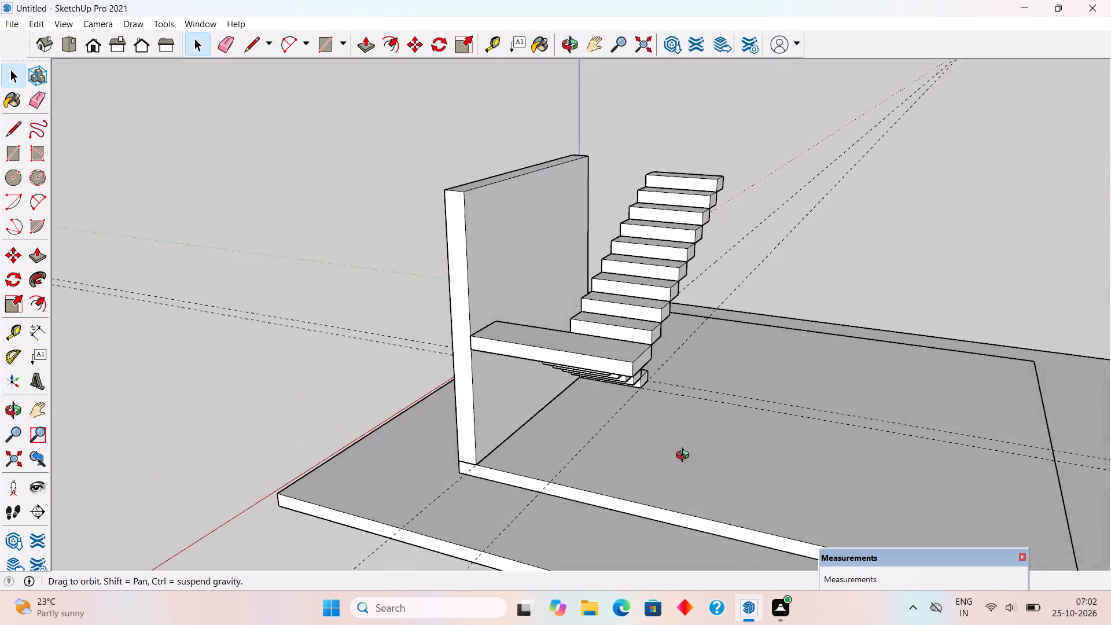
pyautogui.moveTo(685, 457); pyautogui.dragTo(465, 362, button='middle')
pyautogui.scroll(-2, 465, 362)
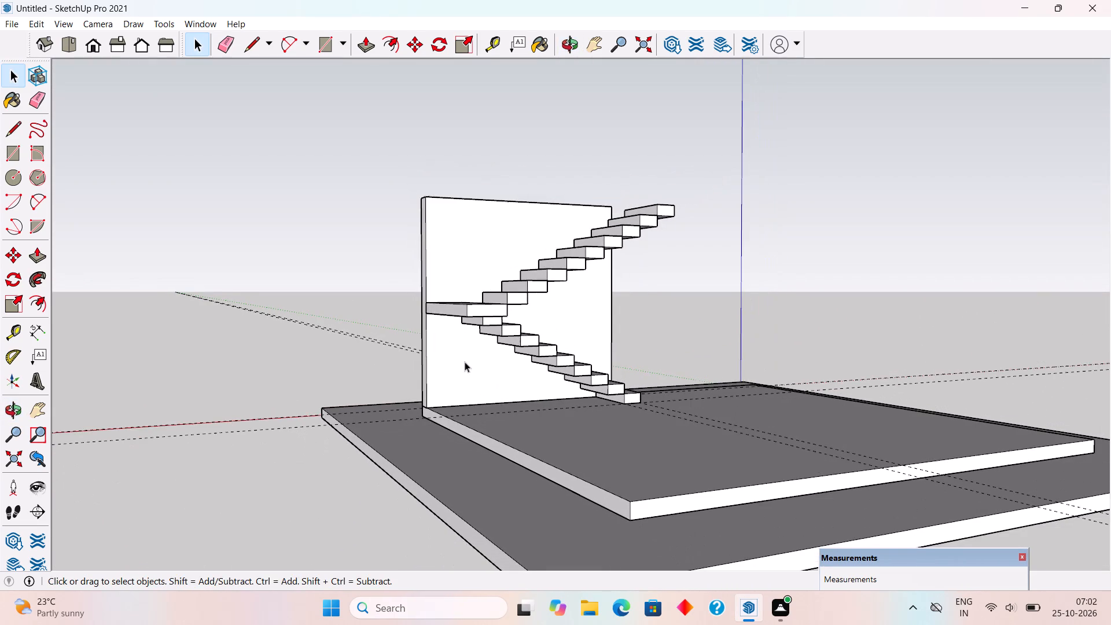
pyautogui.scroll(-2, 800, 396)
pyautogui.moveTo(786, 406); pyautogui.dragTo(1109, 510, button='middle')
pyautogui.moveTo(700, 435); pyautogui.dragTo(921, 432, button='middle')
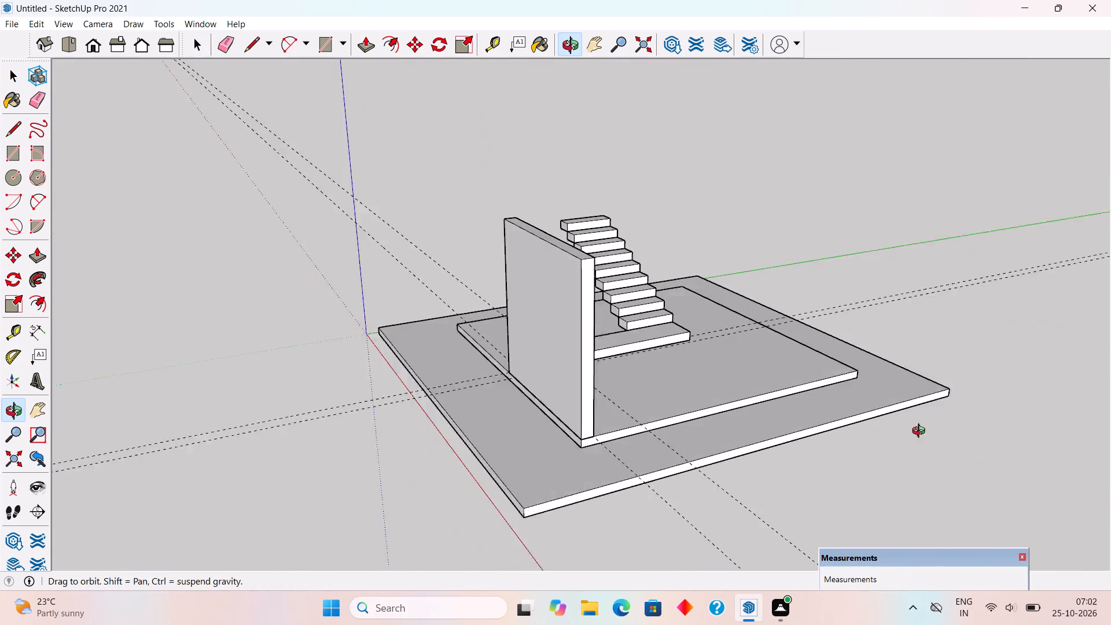
pyautogui.moveTo(921, 432); pyautogui.dragTo(943, 429, button='middle')
pyautogui.moveTo(807, 356); pyautogui.dragTo(506, 417, button='middle')
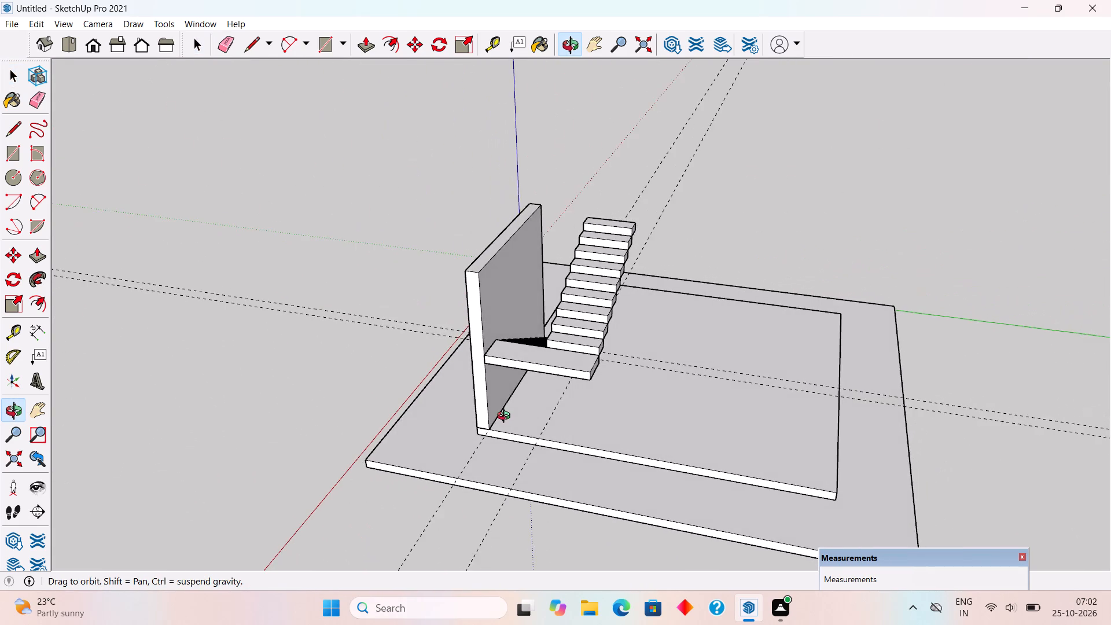
pyautogui.moveTo(506, 417); pyautogui.dragTo(398, 422, button='middle')
# Create a guide 9" from the existing guide along the lower flight's outer side, away from the wall.
pyautogui.scroll(1, 665, 322)
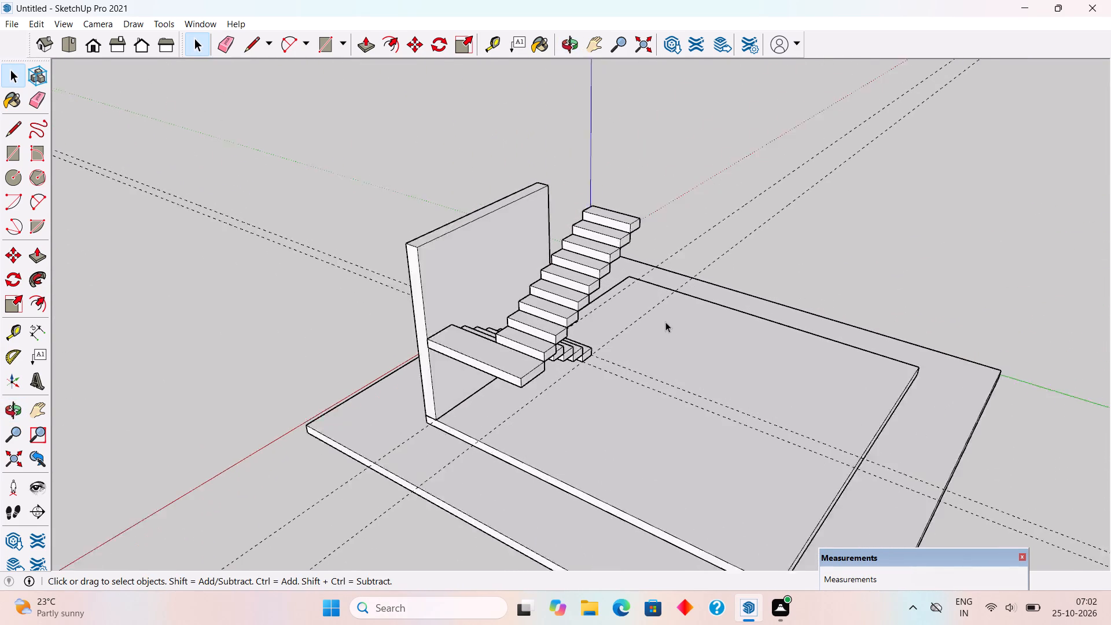
pyautogui.scroll(1, 665, 322)
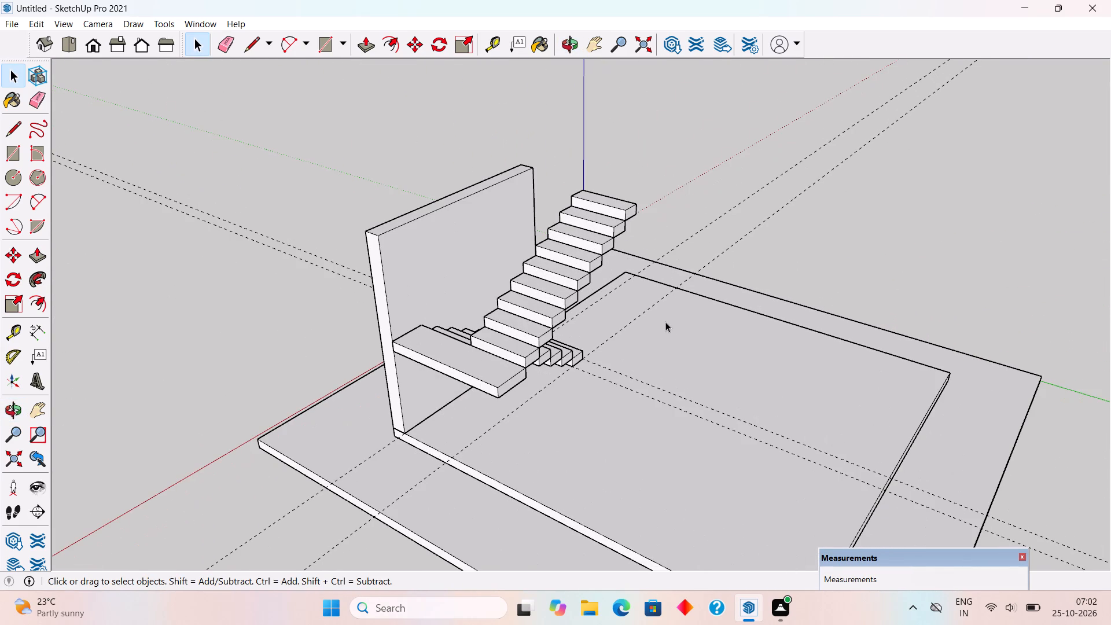
pyautogui.press('t')
pyautogui.click(541, 392)
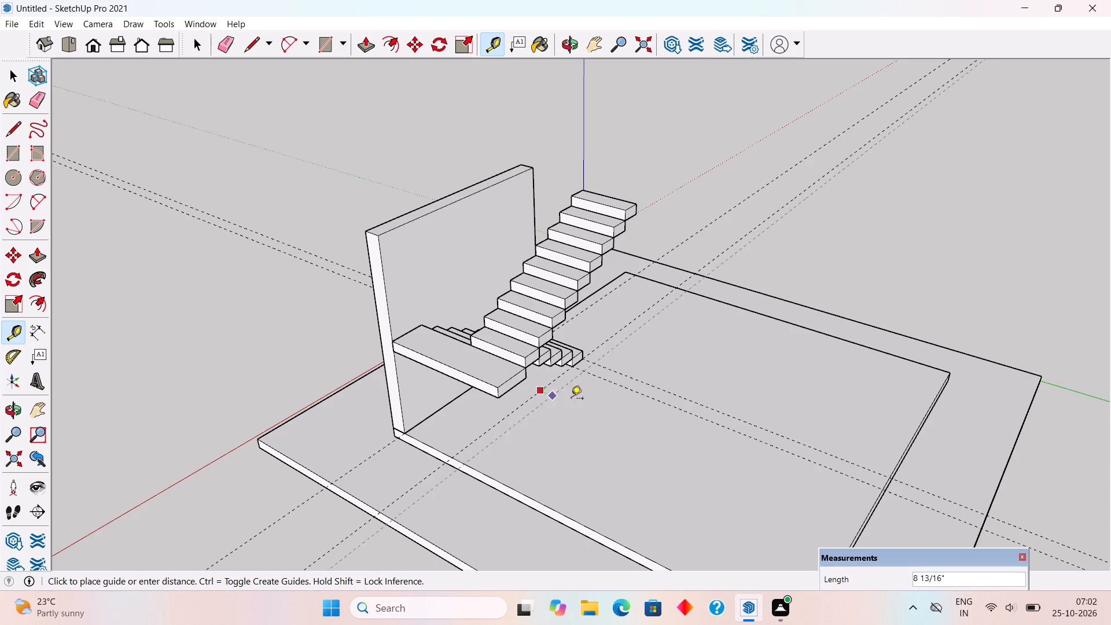
pyautogui.press('9')
pyautogui.hotkey('shift', '"')
pyautogui.press('Return')
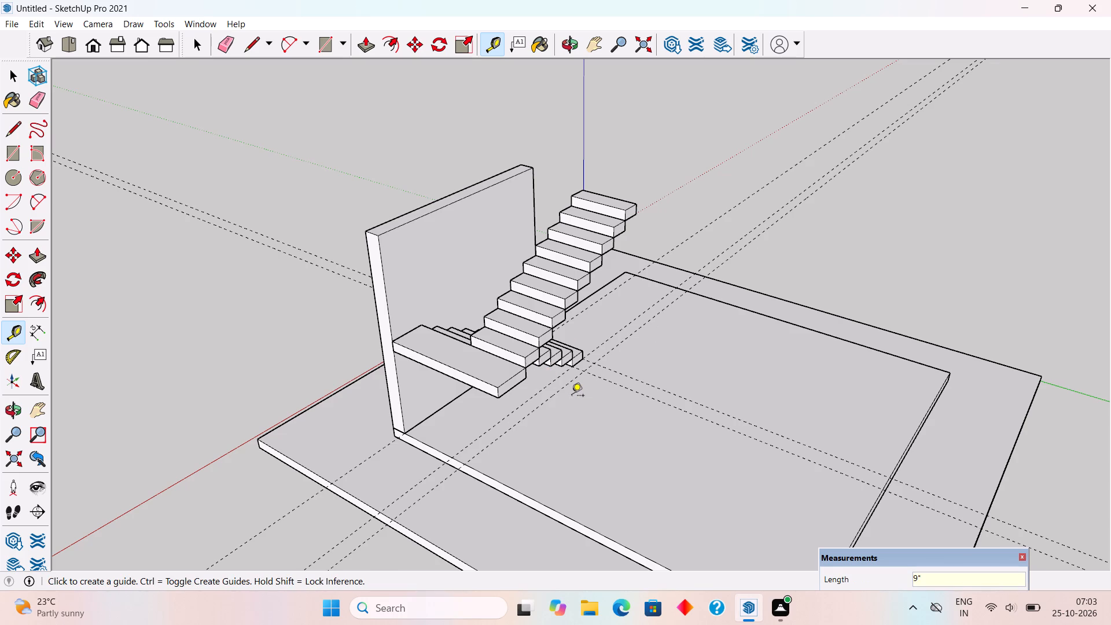
# Draw a 20' by 9" rectangle between the paired guides across the upper base and extrude it 10', level with the existing wall.
pyautogui.press('r')
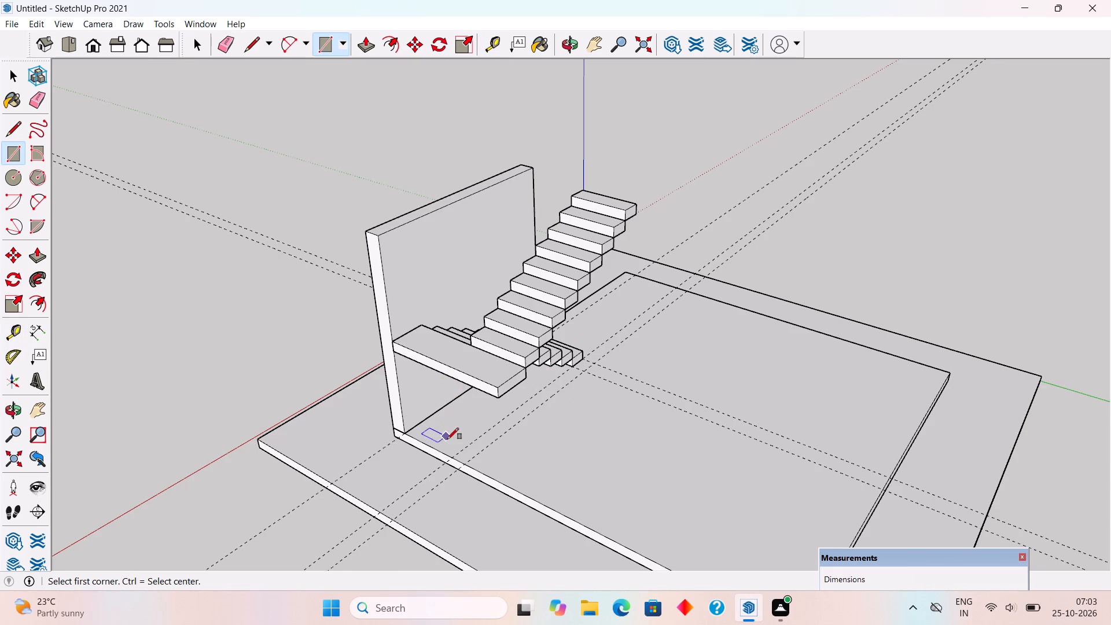
pyautogui.click(454, 454)
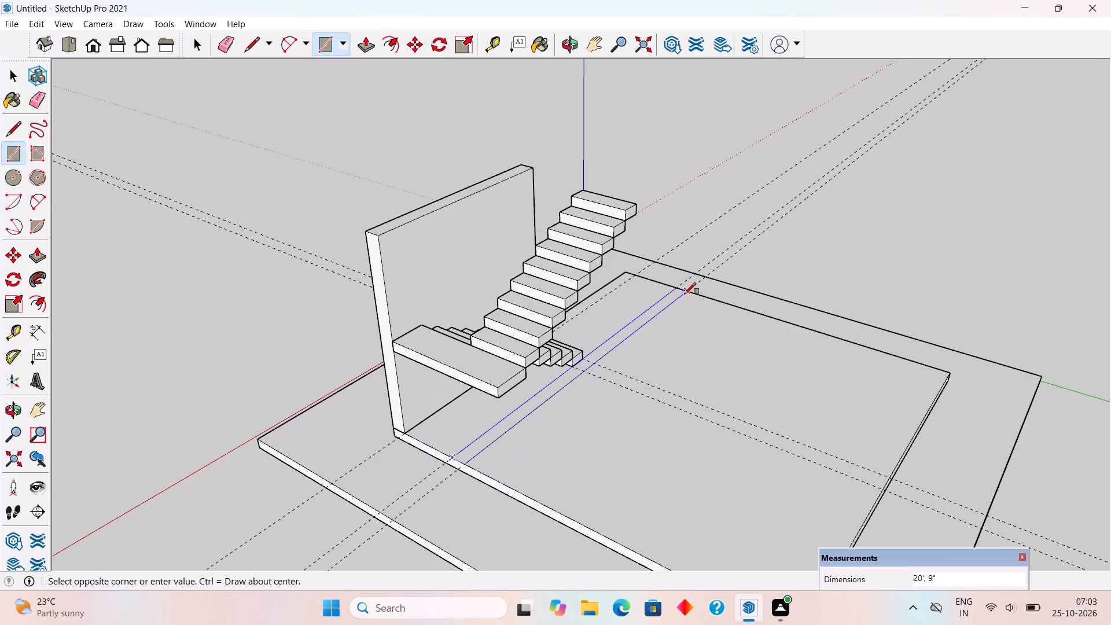
pyautogui.click(688, 292)
pyautogui.press('p')
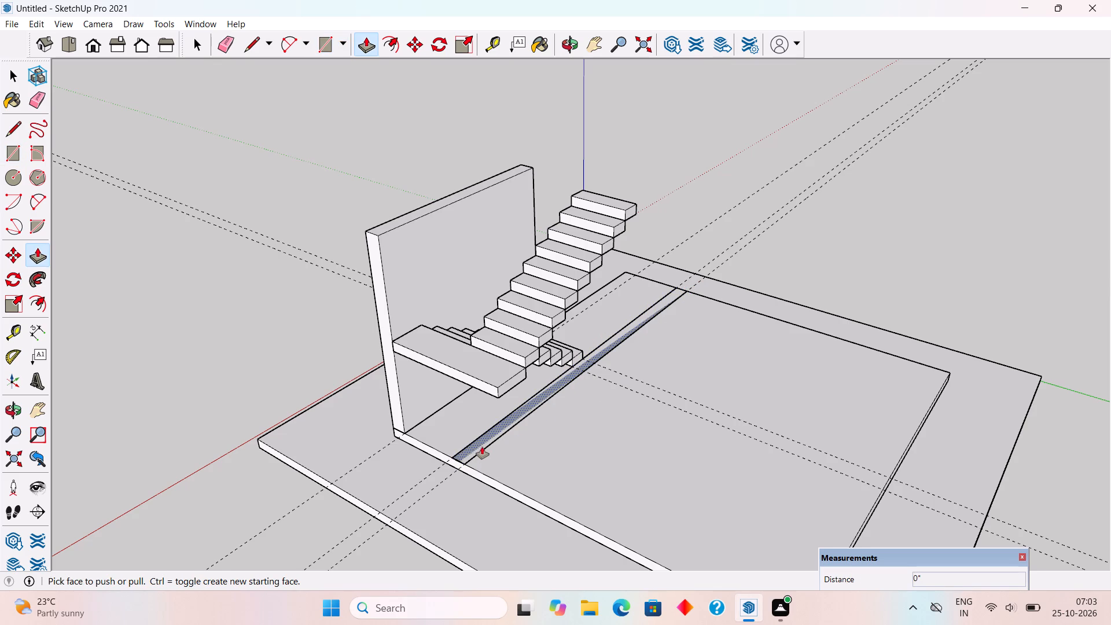
pyautogui.click(482, 447)
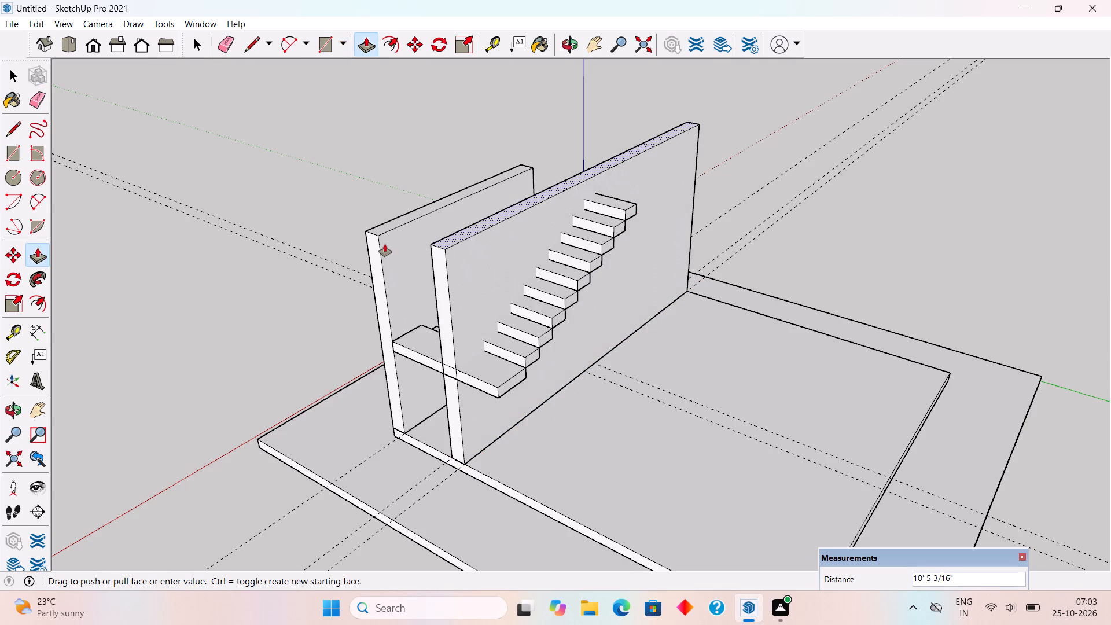
pyautogui.click(382, 229)
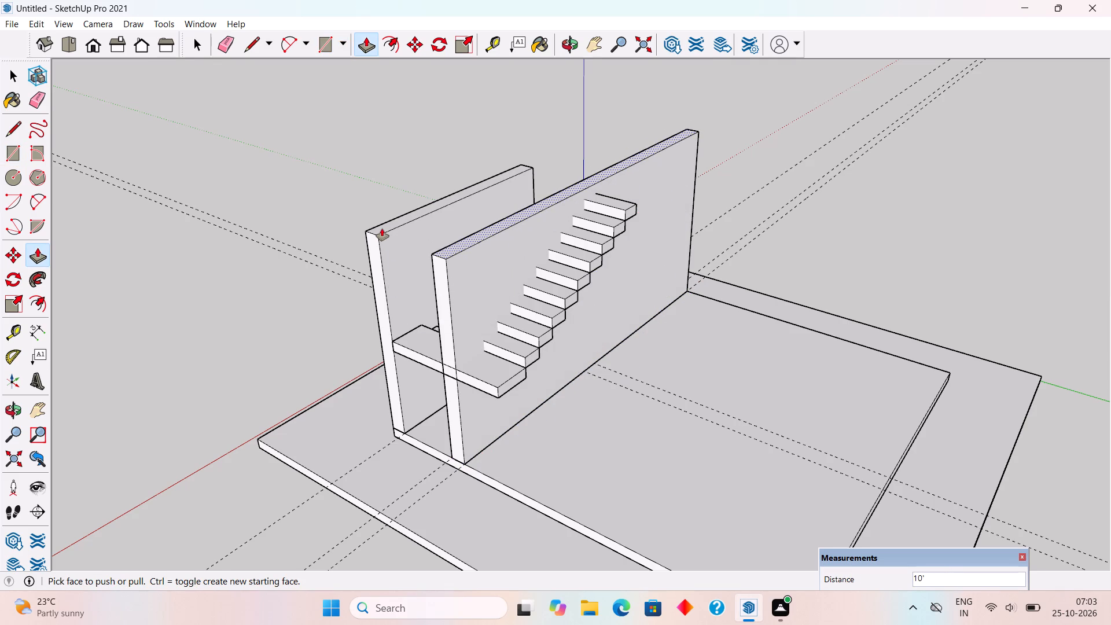
# Make the whole new 20' long wall a group.
pyautogui.press('space')
pyautogui.click(471, 417)
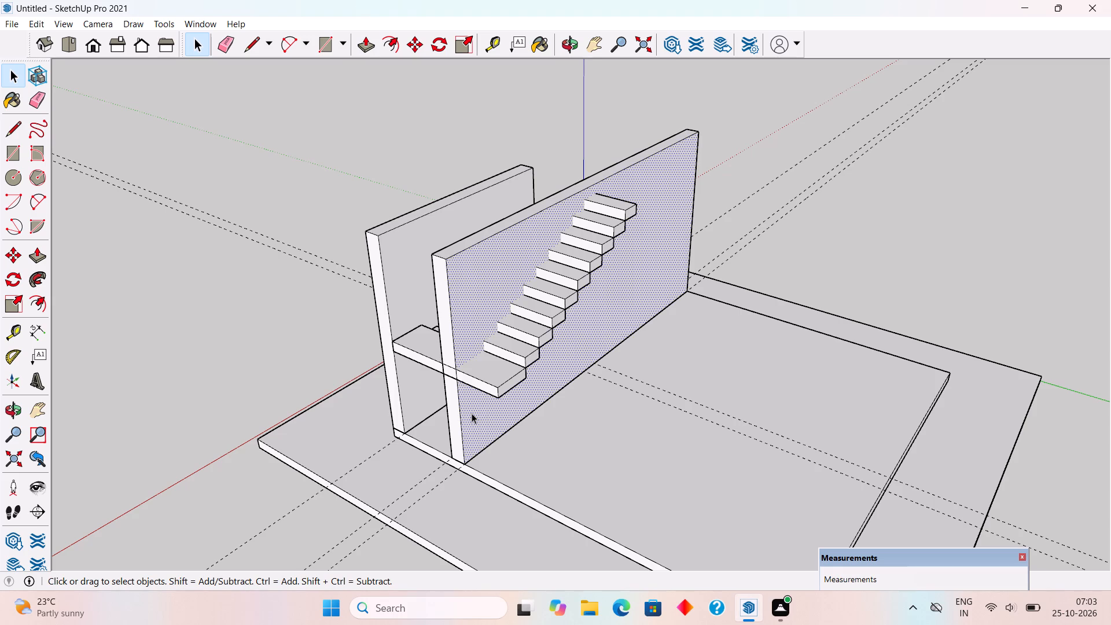
pyautogui.doubleClick(472, 413)
pyautogui.tripleClick(472, 413)
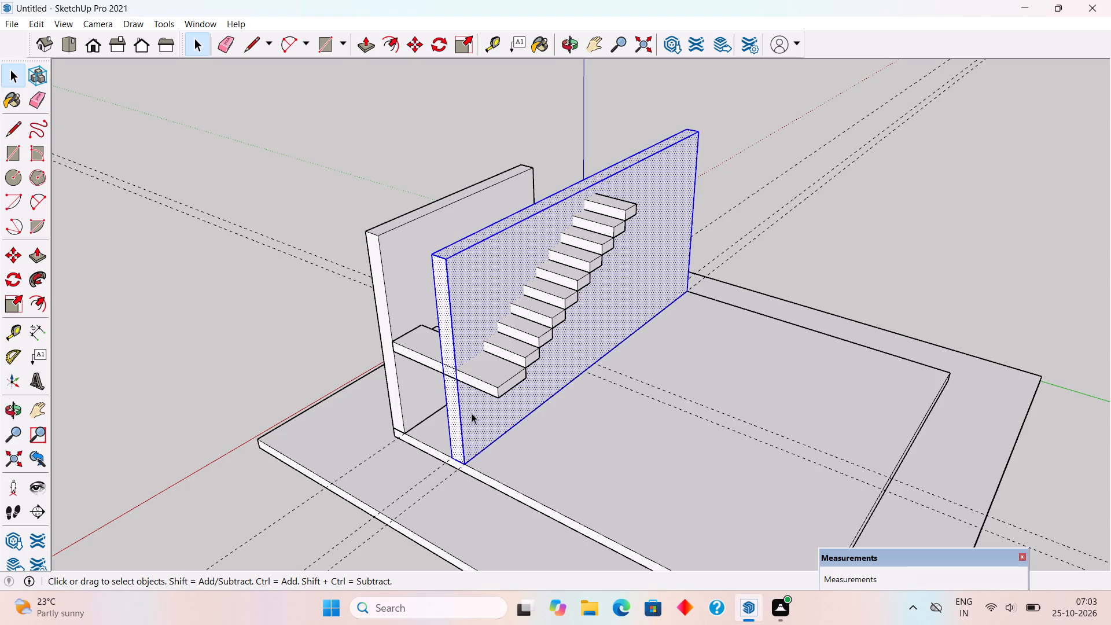
pyautogui.rightClick(472, 413)
pyautogui.click(559, 310)
# Move the grouped 20' wall 3' away from the existing wall, to the outer end of the landing.
pyautogui.moveTo(532, 385); pyautogui.dragTo(701, 398, button='middle')
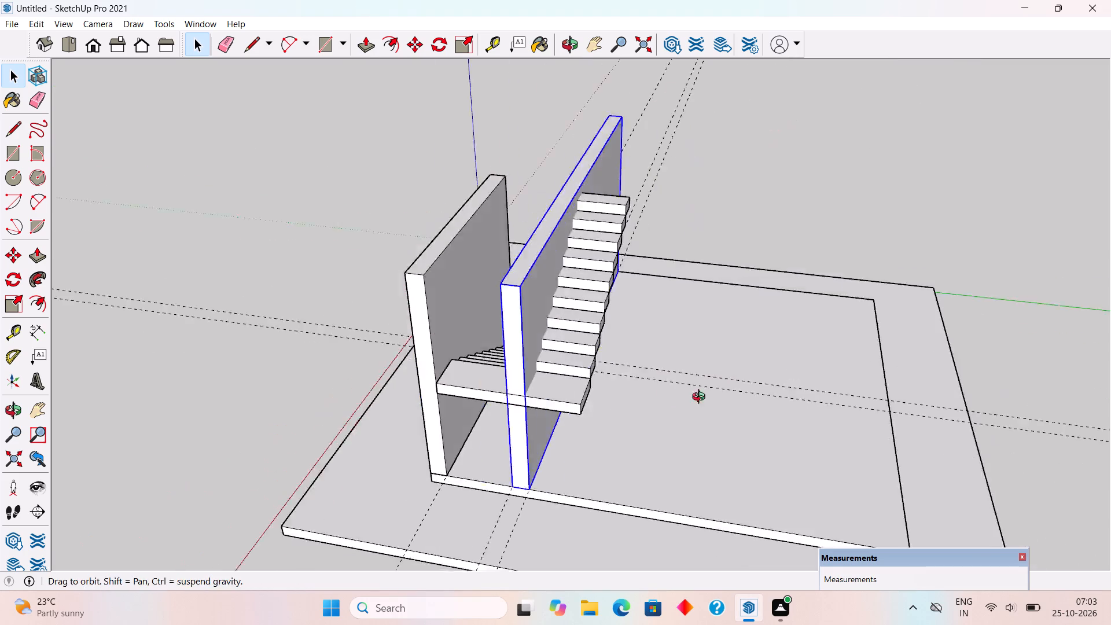
pyautogui.moveTo(701, 398); pyautogui.dragTo(760, 381, button='middle')
pyautogui.scroll(6, 550, 484)
pyautogui.scroll(3, 678, 476)
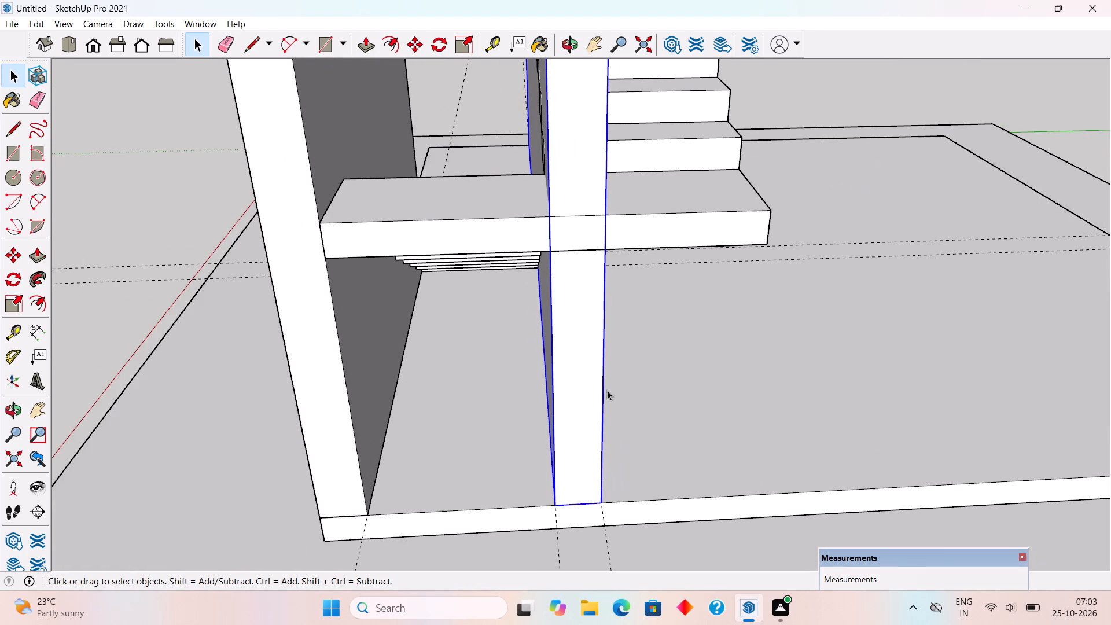
pyautogui.press('m')
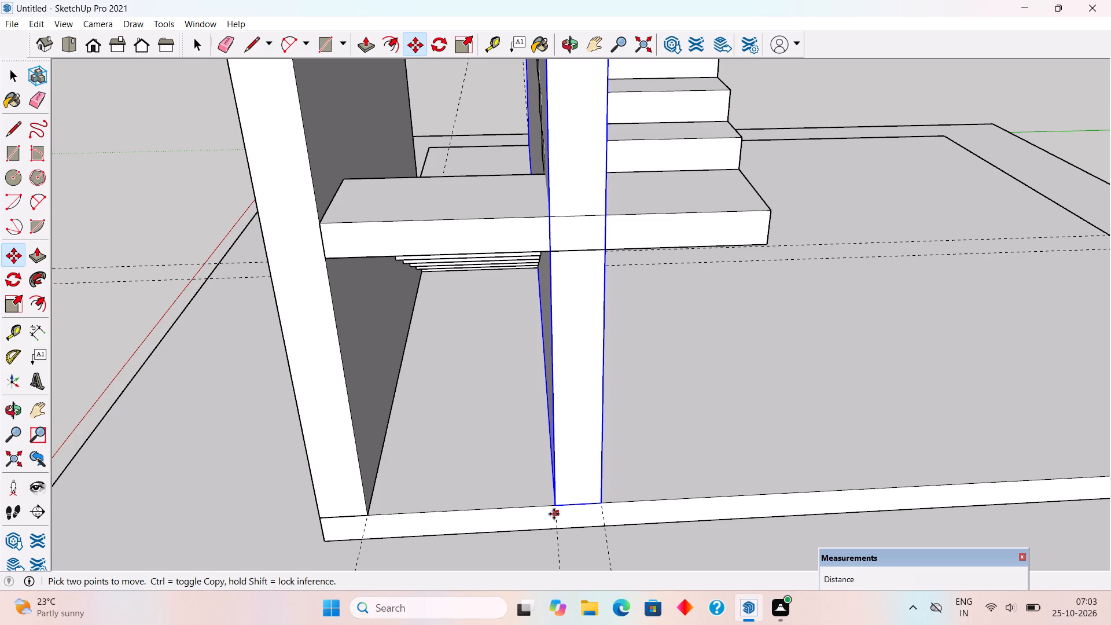
pyautogui.click(554, 506)
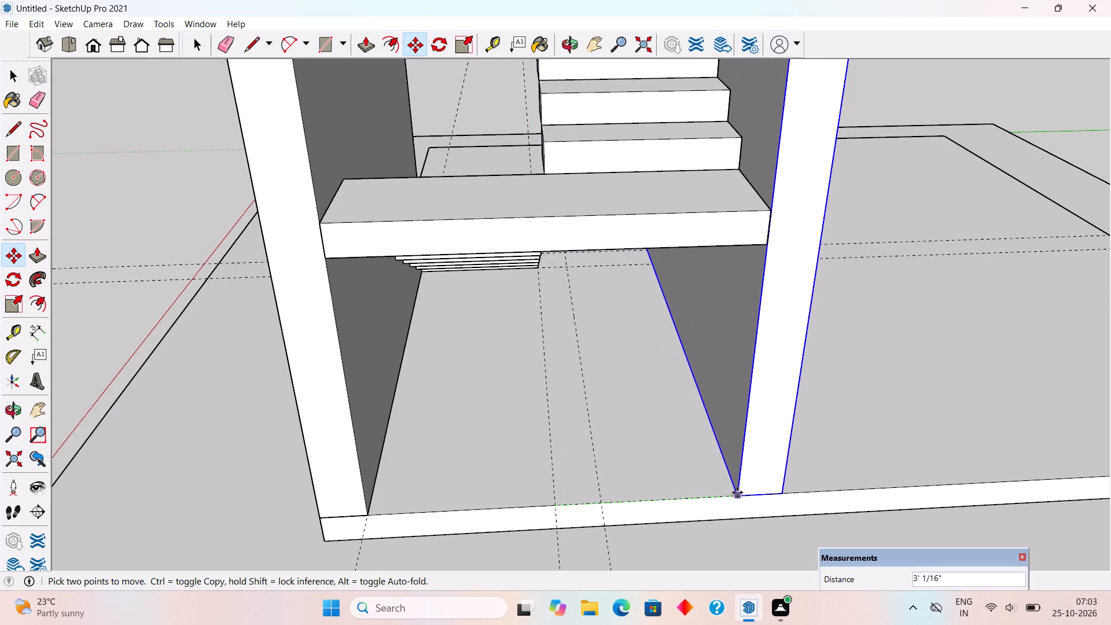
pyautogui.write("3'")
pyautogui.press('Return')
pyautogui.press('space')
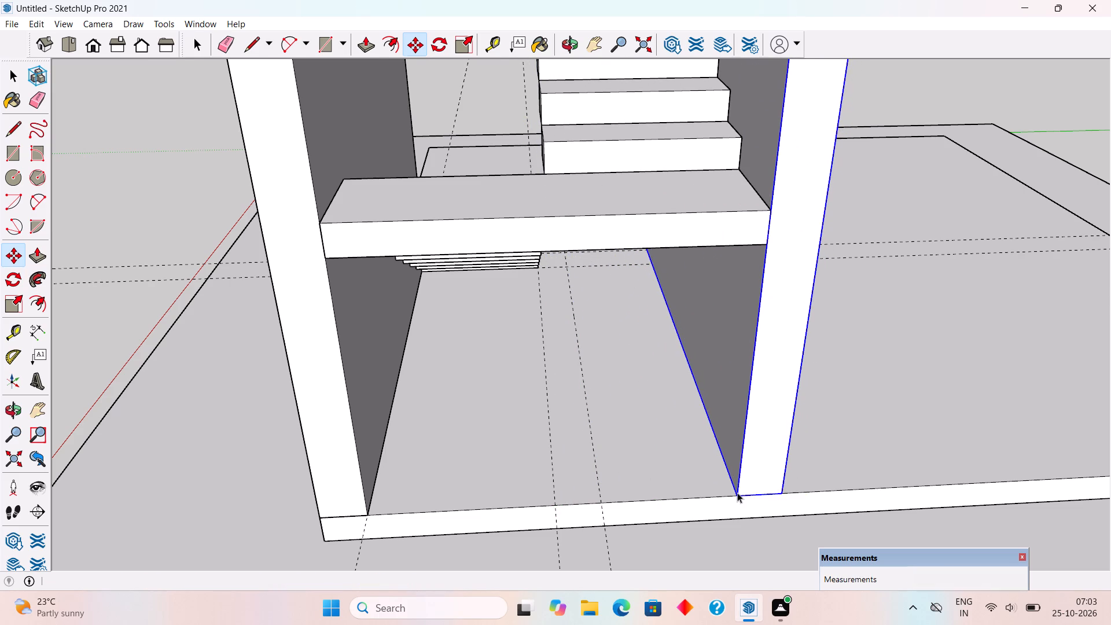
pyautogui.scroll(-4, 732, 471)
pyautogui.click(253, 343)
# Examine both walls, the stair flights and the landing from all sides to check the enclosed staircase.
pyautogui.moveTo(986, 449); pyautogui.dragTo(977, 448, button='middle')
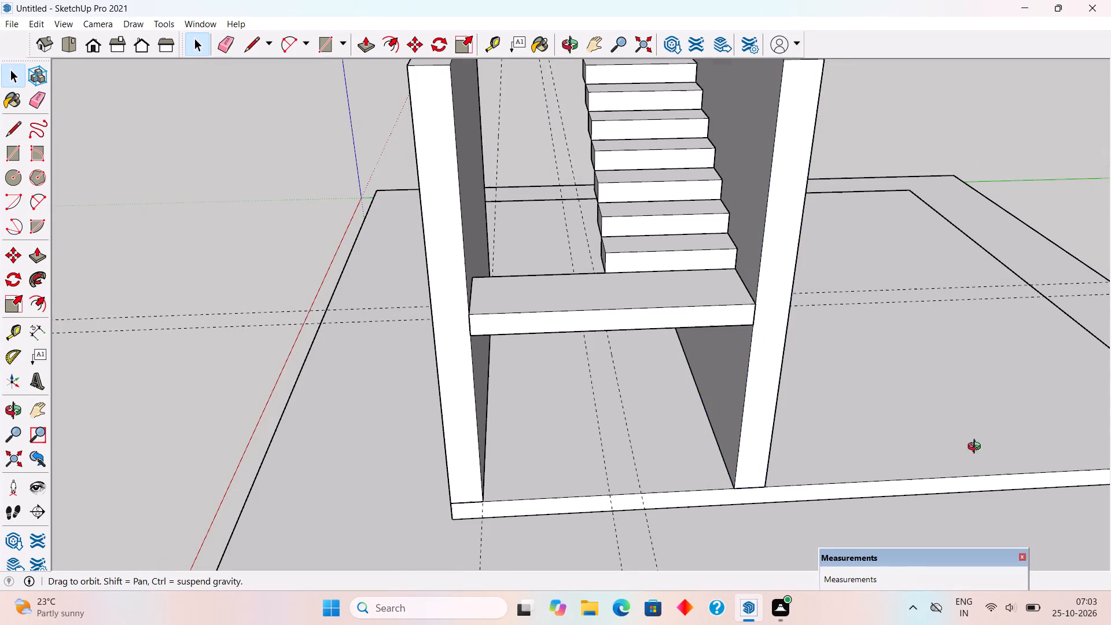
pyautogui.moveTo(977, 448); pyautogui.dragTo(579, 399, button='middle')
pyautogui.scroll(-2, 579, 399)
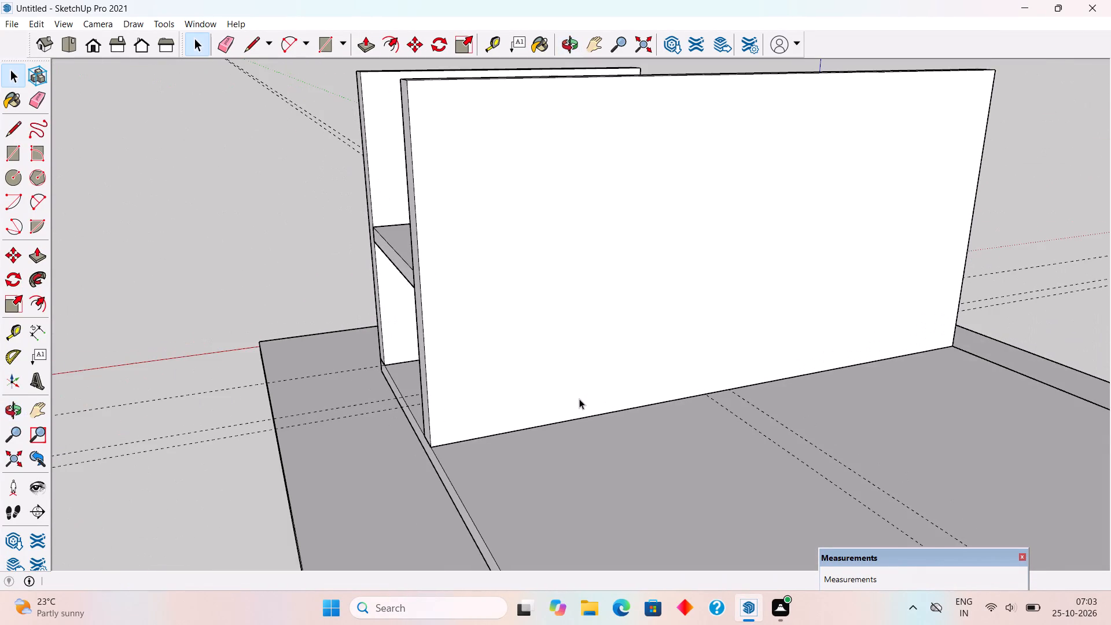
pyautogui.scroll(-2, 577, 394)
pyautogui.moveTo(776, 411); pyautogui.dragTo(403, 362, button='middle')
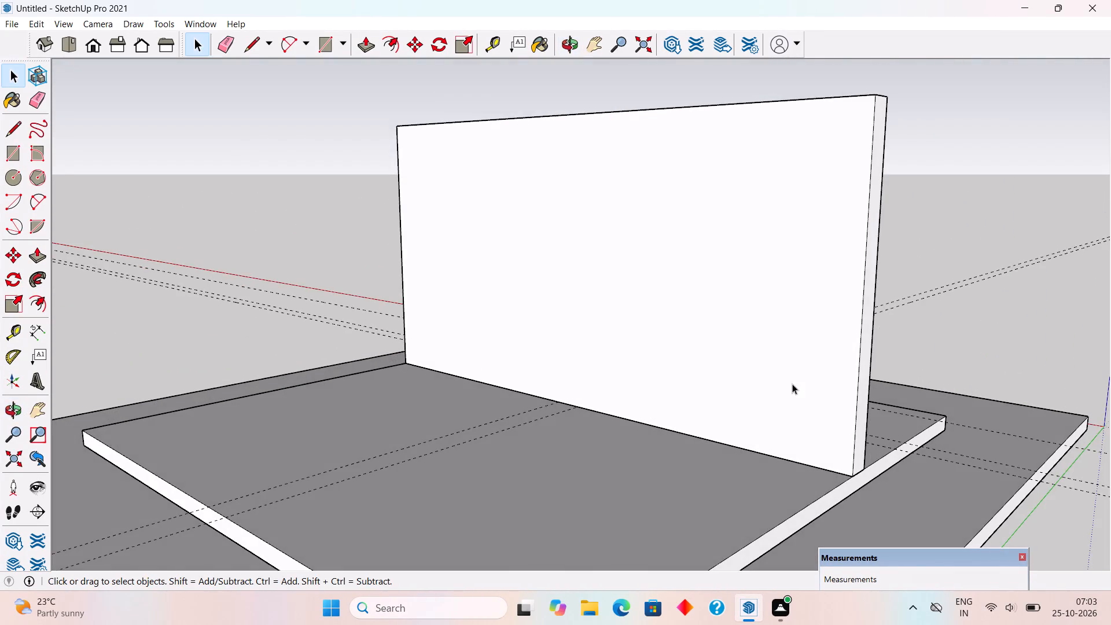
pyautogui.moveTo(775, 396); pyautogui.dragTo(289, 421, button='middle')
pyautogui.moveTo(709, 414); pyautogui.dragTo(380, 409, button='middle')
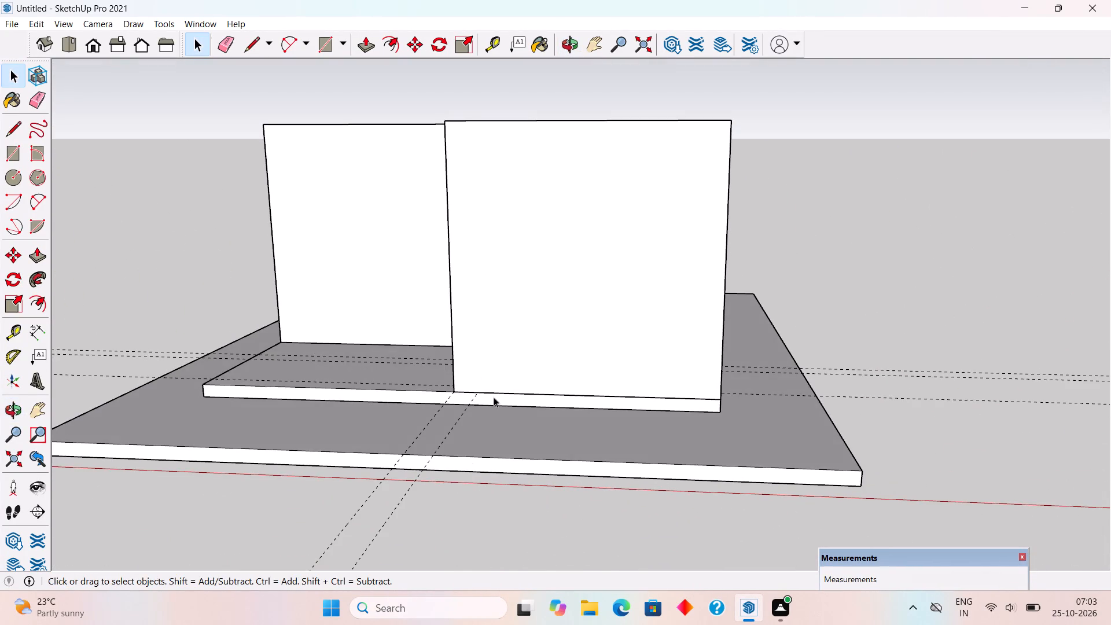
pyautogui.moveTo(521, 396); pyautogui.dragTo(597, 364, button='middle')
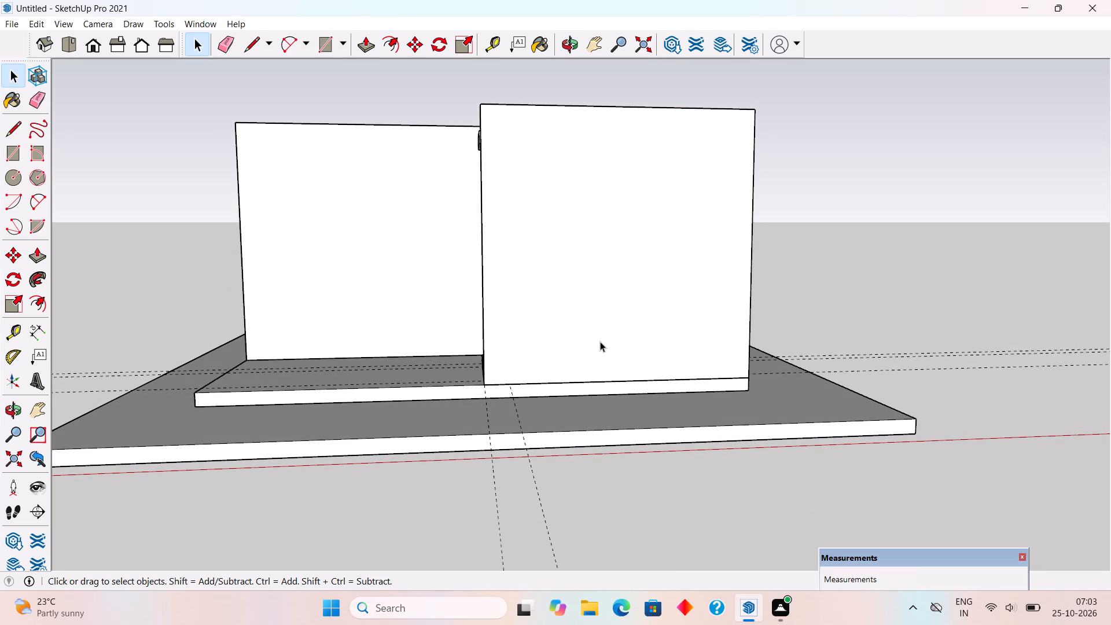
pyautogui.moveTo(600, 341); pyautogui.dragTo(511, 356, button='middle')
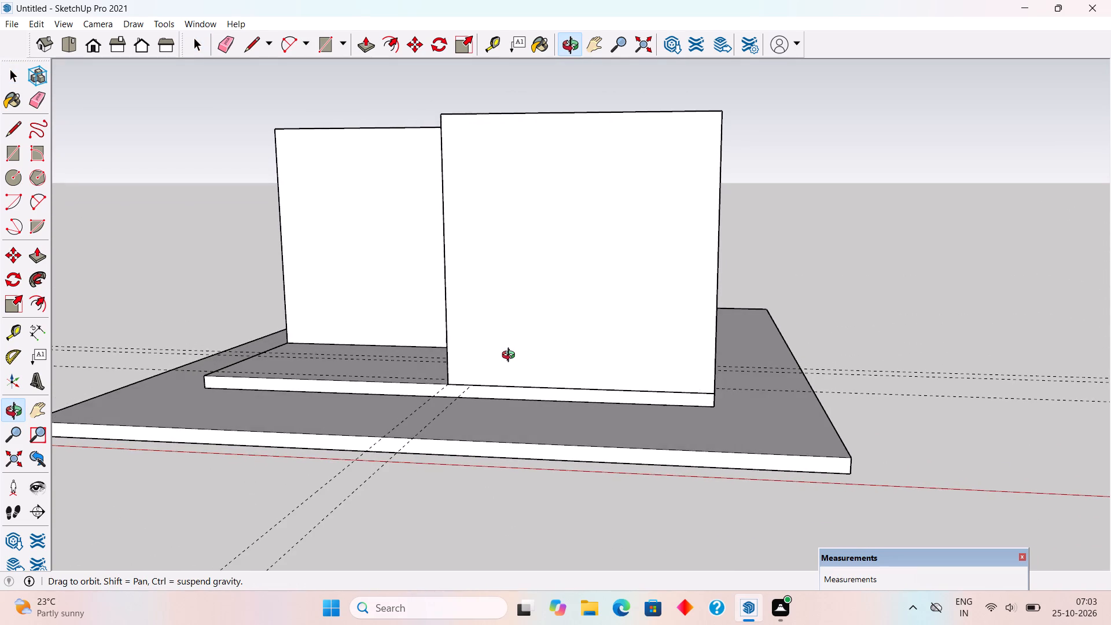
pyautogui.moveTo(511, 356); pyautogui.dragTo(532, 459, button='middle')
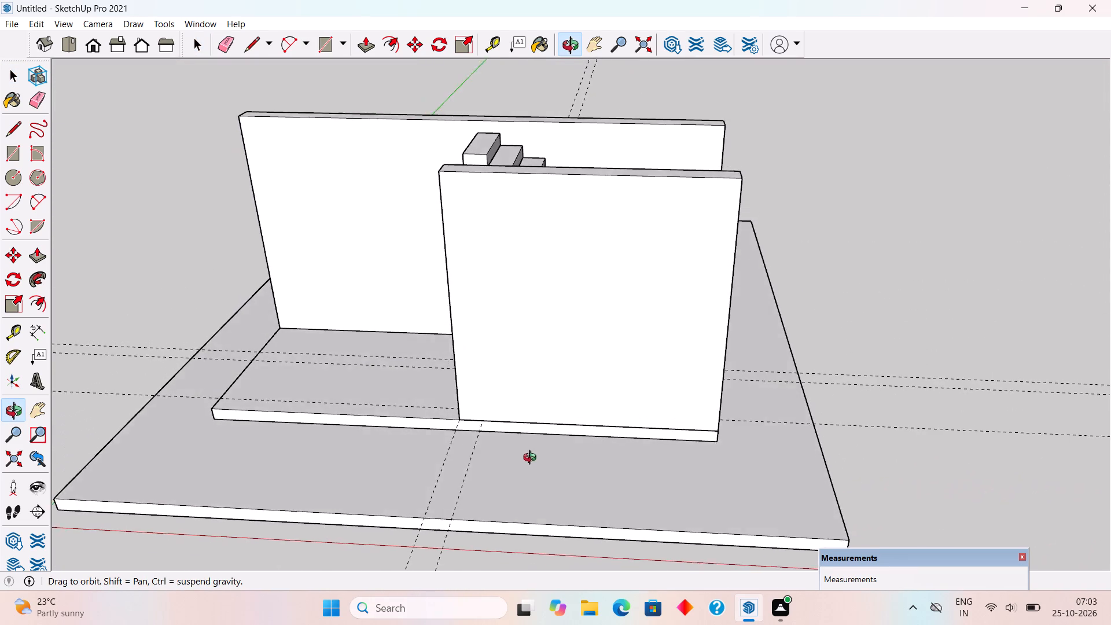
pyautogui.moveTo(532, 459); pyautogui.dragTo(536, 447, button='middle')
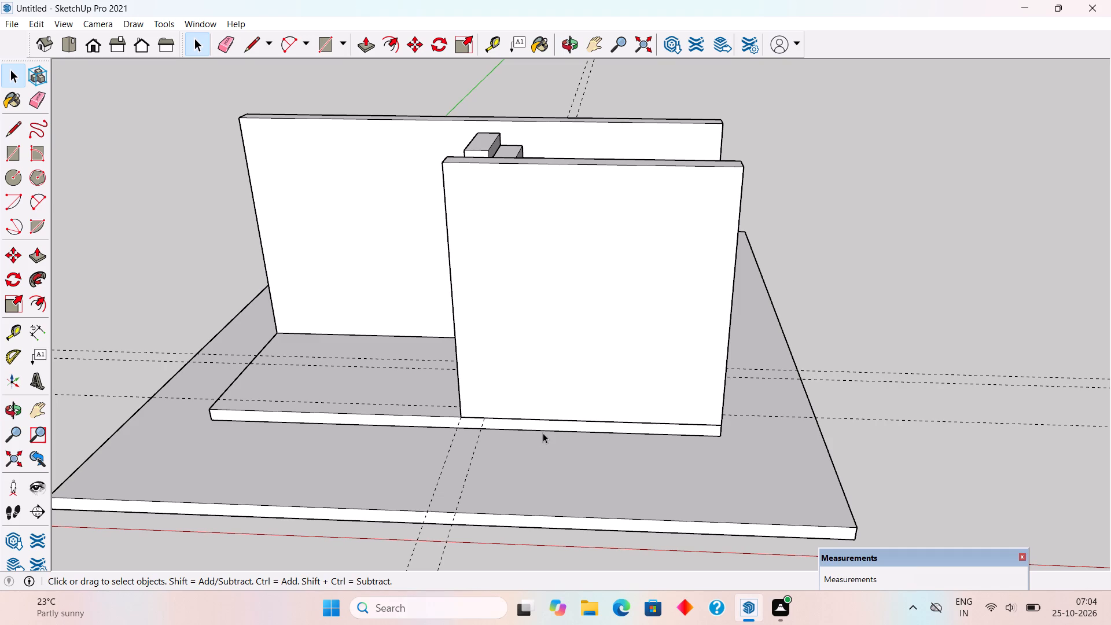
pyautogui.scroll(-9, 549, 427)
pyautogui.moveTo(581, 402); pyautogui.dragTo(613, 323, button='middle')
pyautogui.scroll(2, 612, 267)
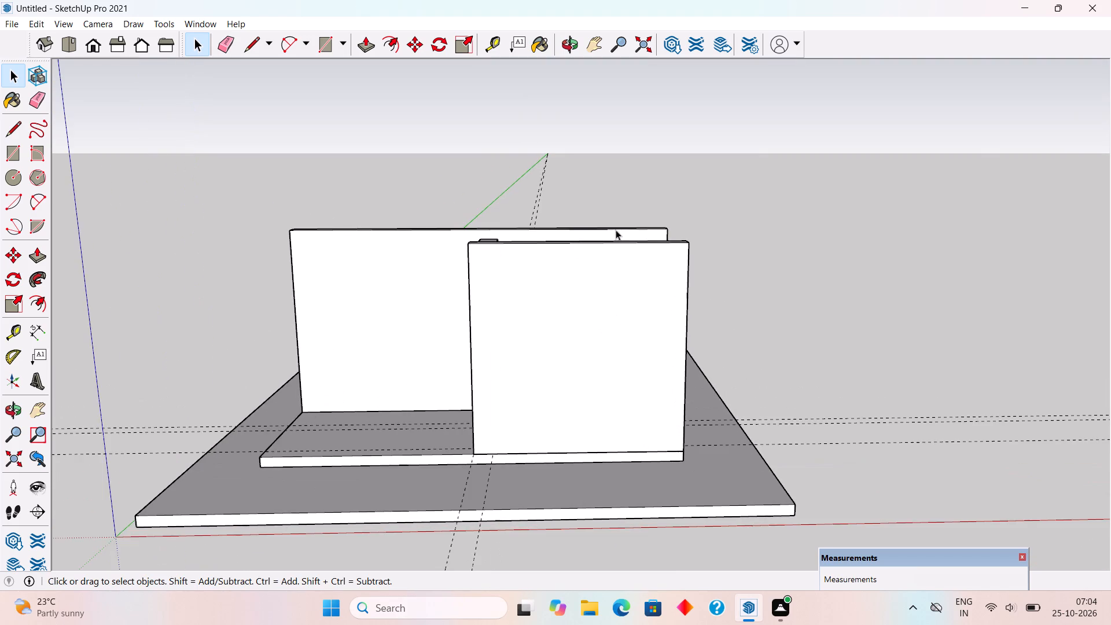
pyautogui.scroll(1, 646, 339)
pyautogui.moveTo(646, 339); pyautogui.dragTo(657, 264, button='middle')
pyautogui.scroll(2, 657, 264)
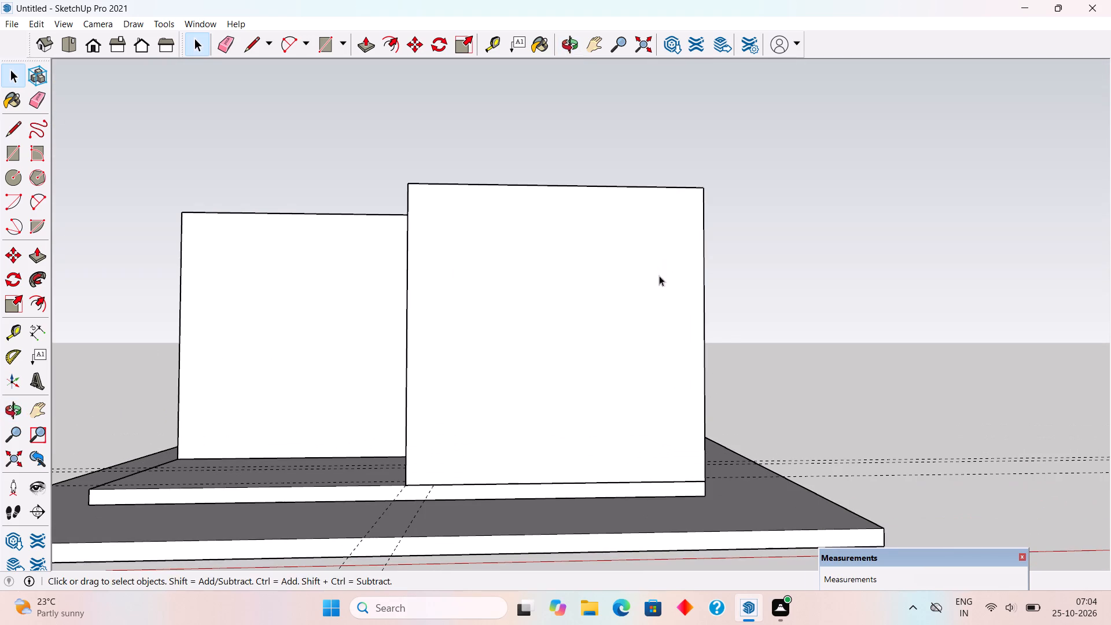
pyautogui.moveTo(672, 289); pyautogui.dragTo(639, 328, button='middle')
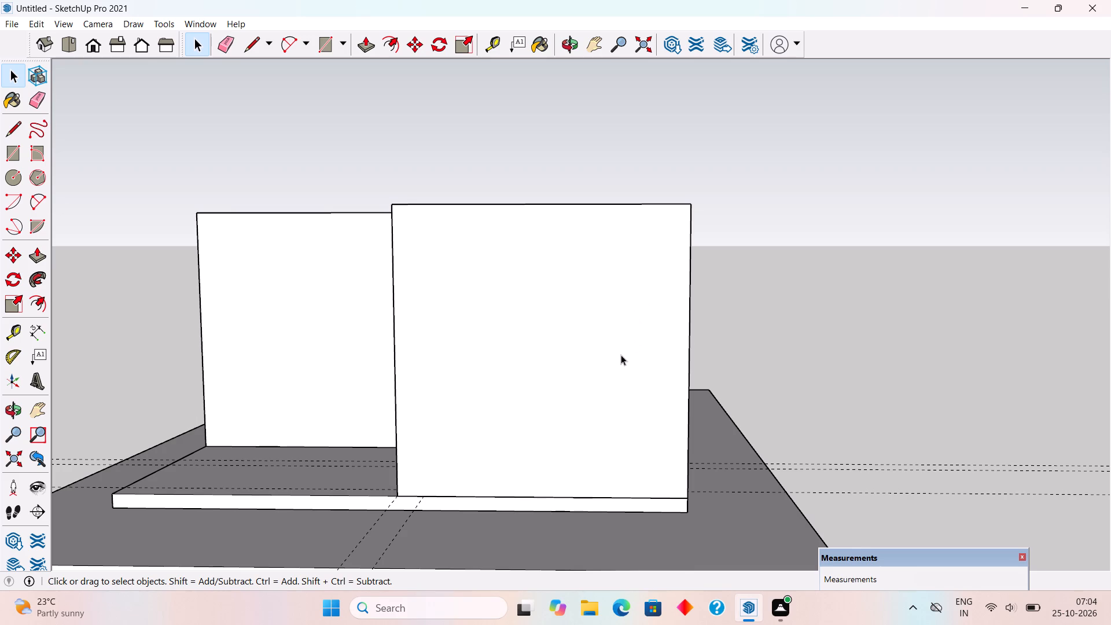
pyautogui.moveTo(626, 347); pyautogui.dragTo(620, 361, button='middle')
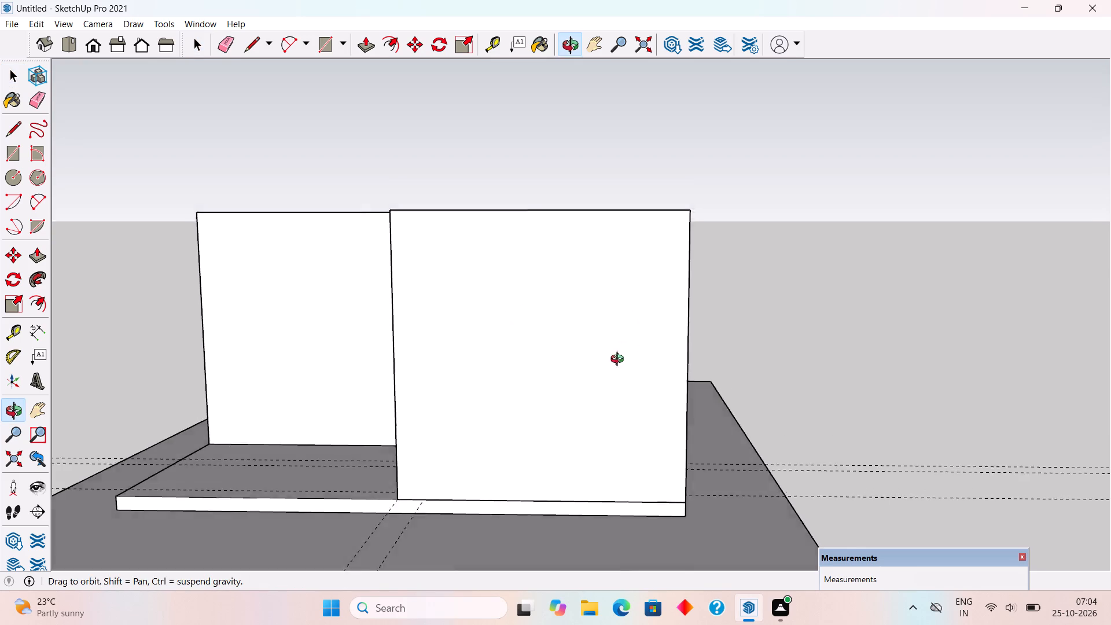
pyautogui.moveTo(620, 361); pyautogui.dragTo(407, 429, button='middle')
pyautogui.moveTo(713, 368); pyautogui.dragTo(393, 464, button='middle')
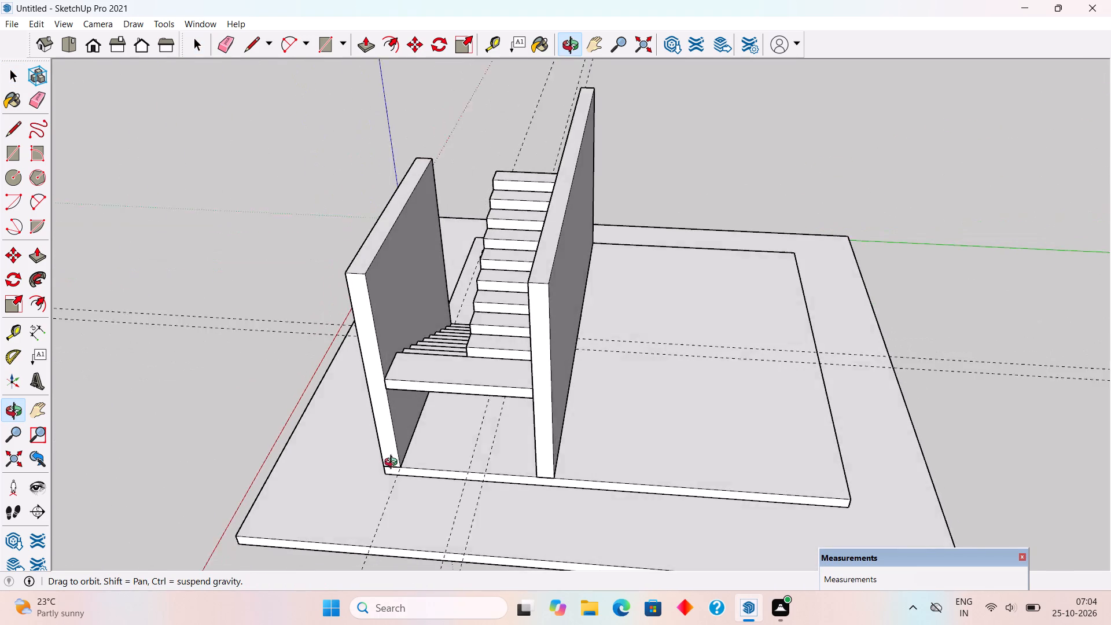
pyautogui.moveTo(393, 464); pyautogui.dragTo(367, 481, button='middle')
pyautogui.moveTo(597, 370); pyautogui.dragTo(508, 447, button='middle')
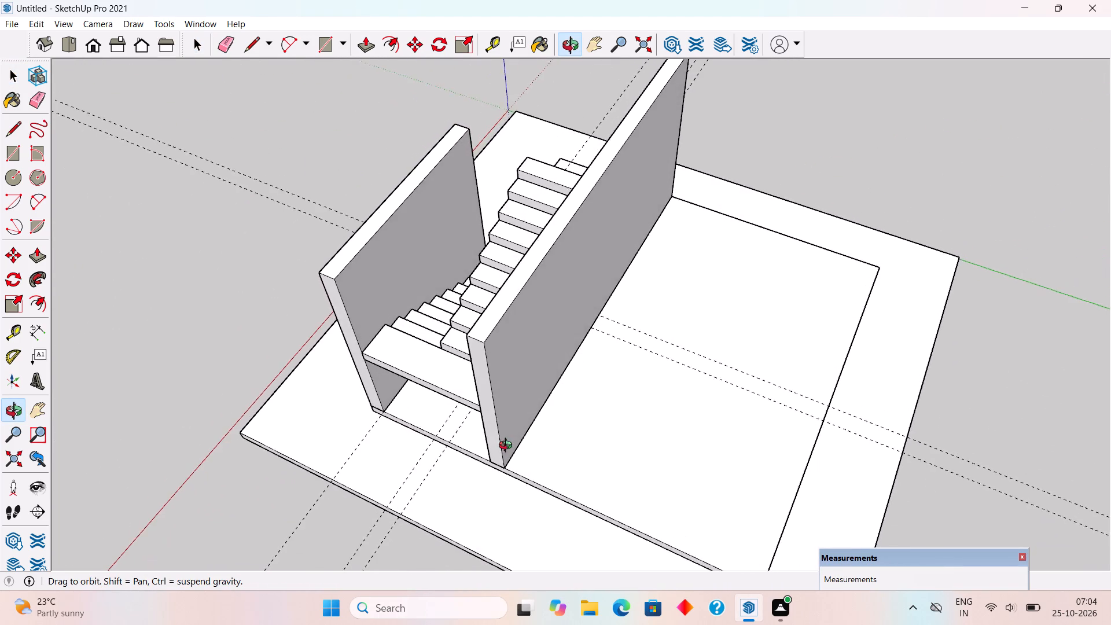
pyautogui.moveTo(508, 447); pyautogui.dragTo(474, 343, button='middle')
pyautogui.moveTo(689, 356); pyautogui.dragTo(692, 364, button='middle')
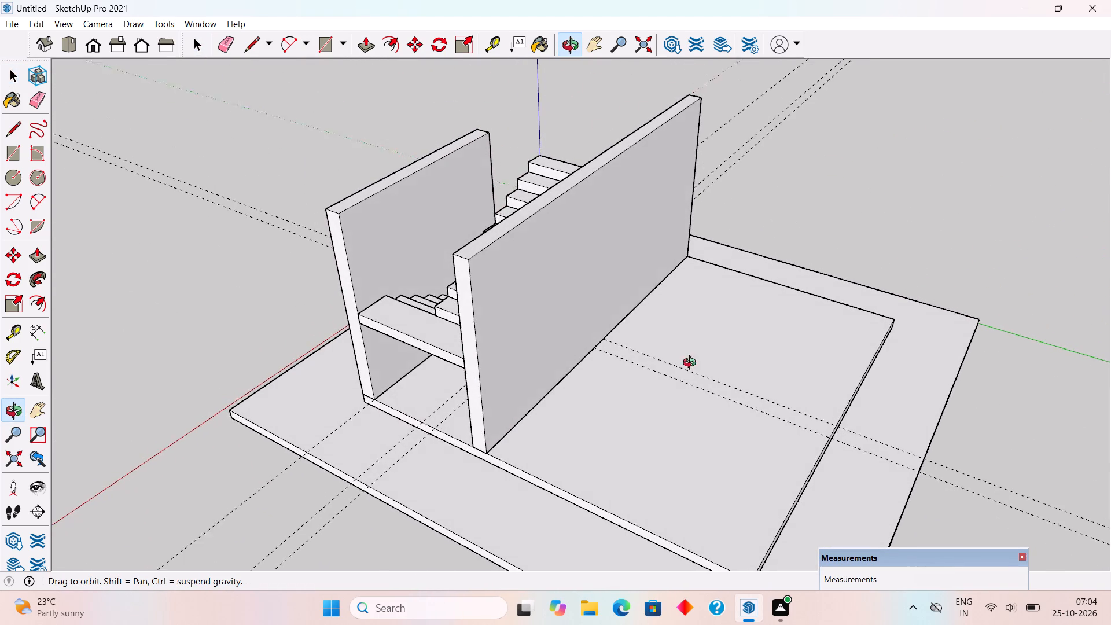
pyautogui.moveTo(692, 364); pyautogui.dragTo(816, 422, button='middle')
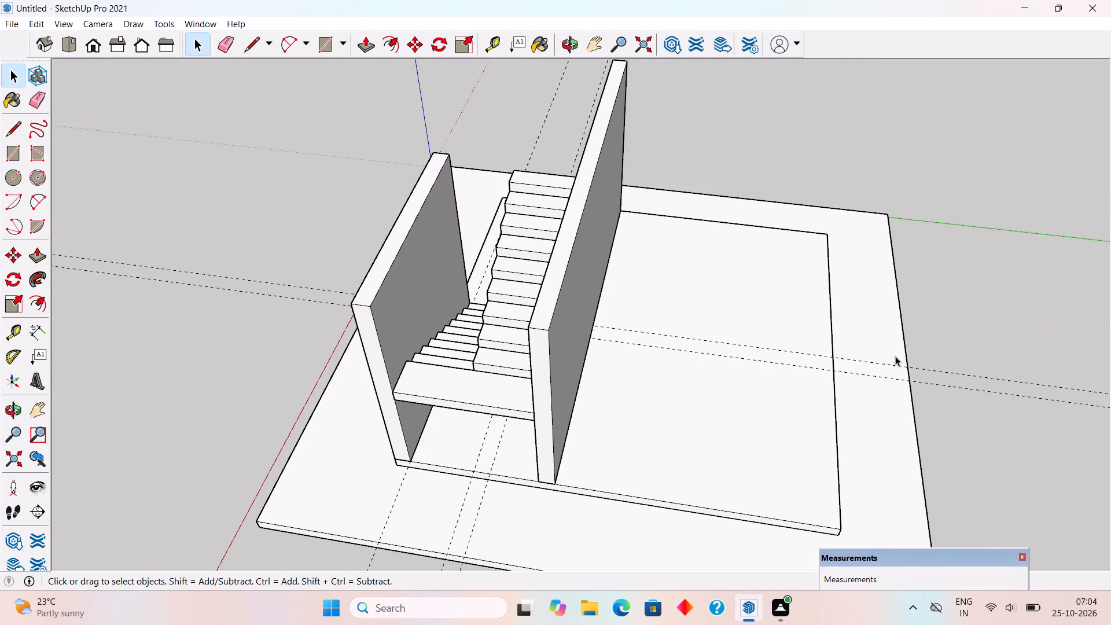
pyautogui.scroll(-3, 897, 343)
pyautogui.moveTo(616, 417); pyautogui.dragTo(804, 413, button='middle')
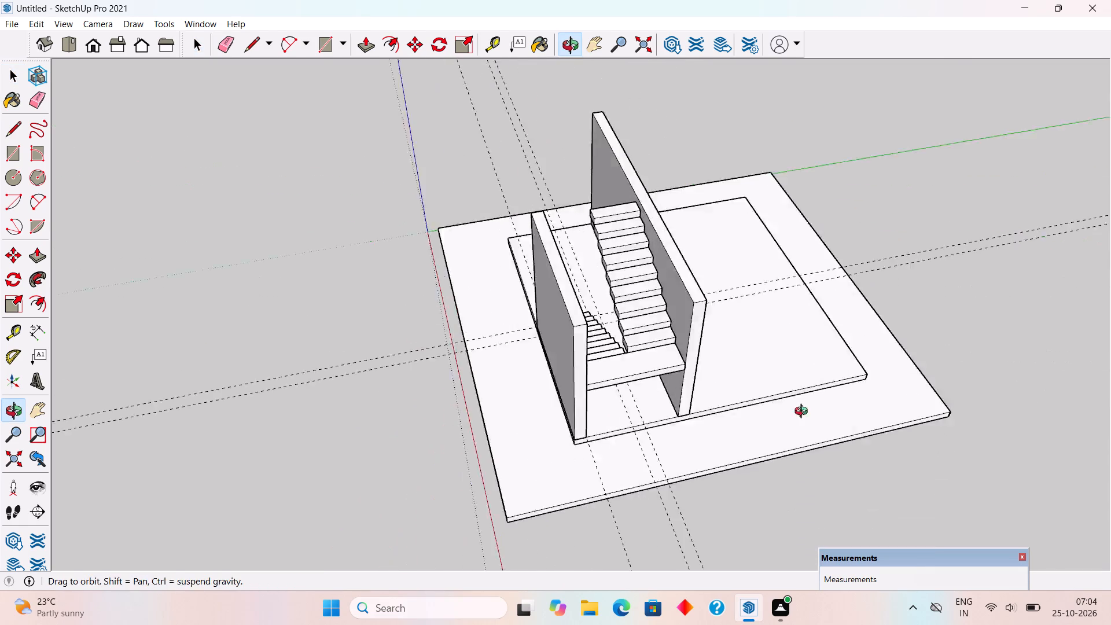
pyautogui.moveTo(804, 413); pyautogui.dragTo(880, 392, button='middle')
pyautogui.moveTo(712, 411); pyautogui.dragTo(905, 390, button='middle')
pyautogui.moveTo(625, 370); pyautogui.dragTo(897, 305, button='middle')
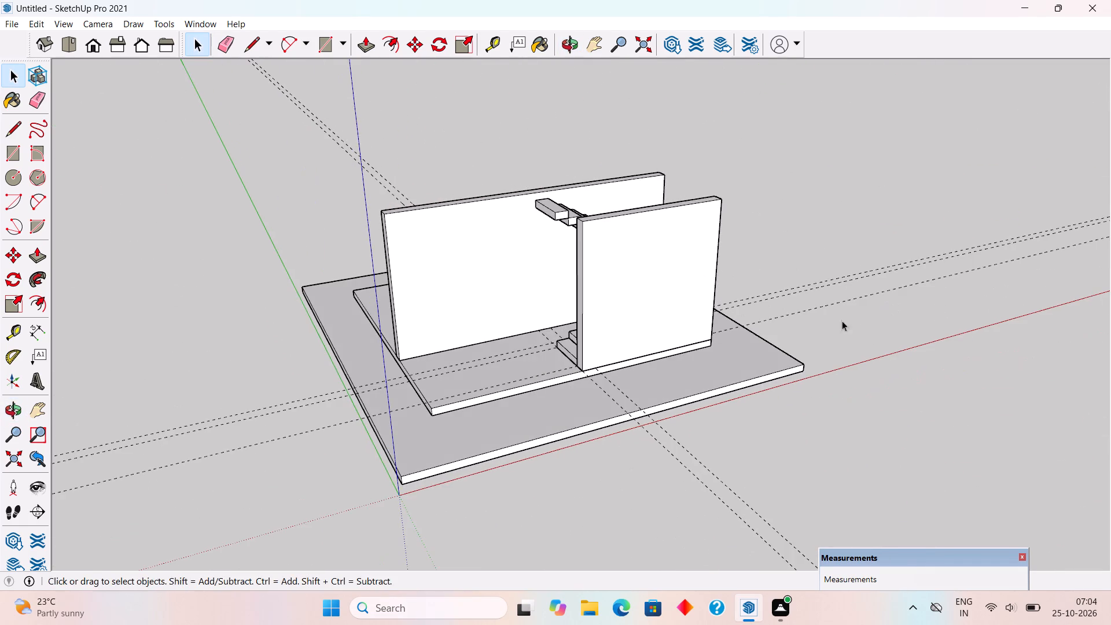
# Place a vertical guide on the long wall's inner face, 10' in from its free end, in line with the stairs.
pyautogui.moveTo(756, 328); pyautogui.dragTo(701, 162, button='middle')
pyautogui.scroll(4, 594, 147)
pyautogui.moveTo(592, 253); pyautogui.dragTo(513, 309, button='middle')
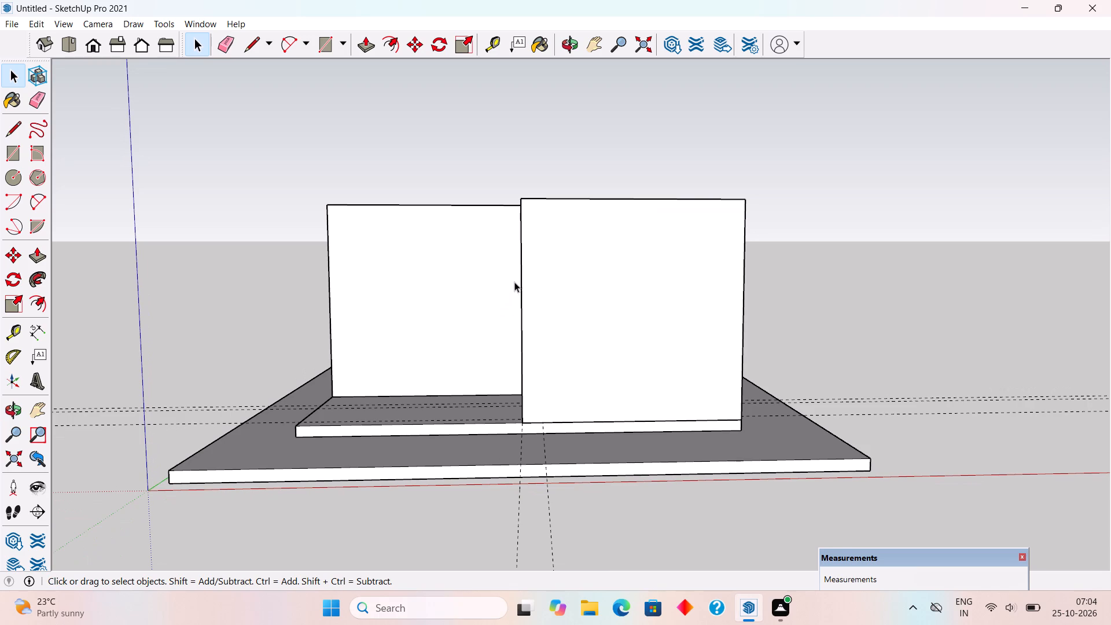
pyautogui.scroll(3, 352, 208)
pyautogui.scroll(1, 599, 366)
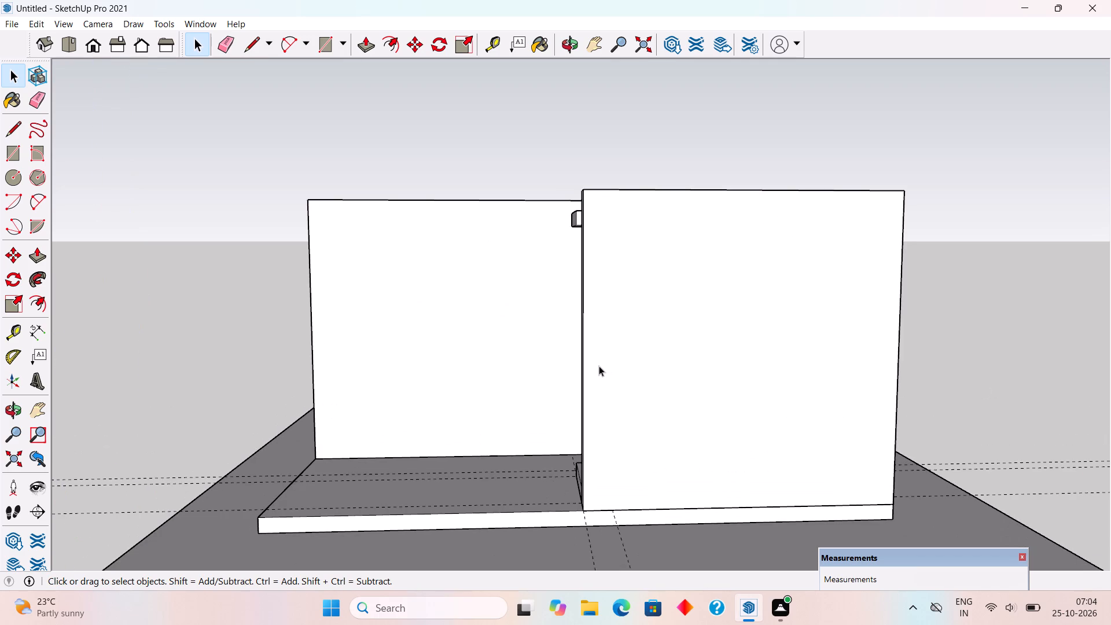
pyautogui.moveTo(593, 369); pyautogui.dragTo(606, 421, button='middle')
pyautogui.press('t')
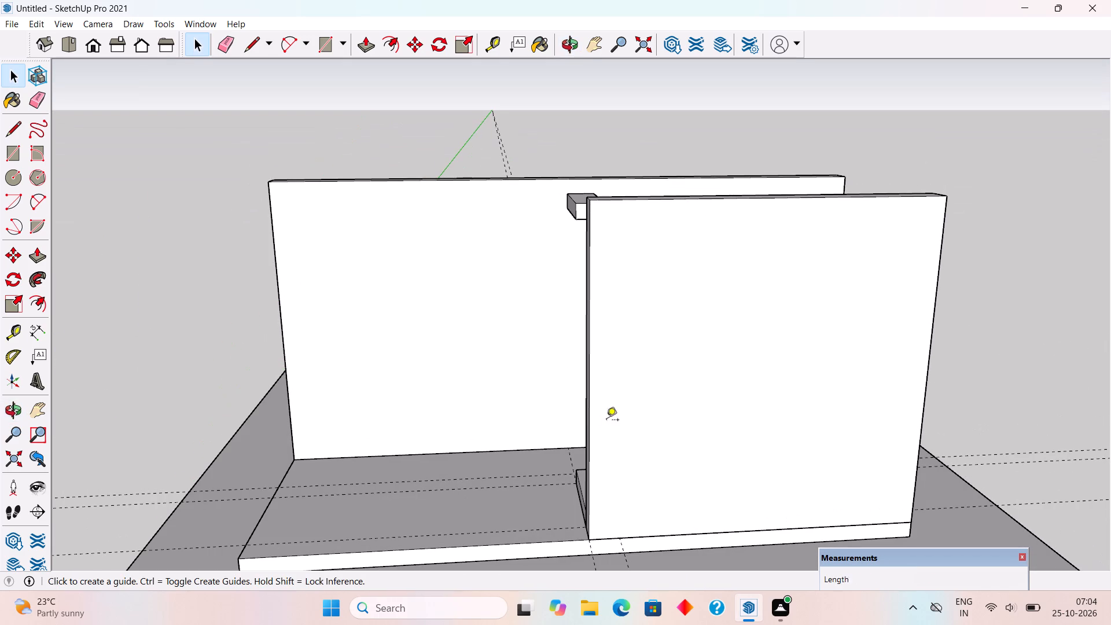
pyautogui.click(286, 368)
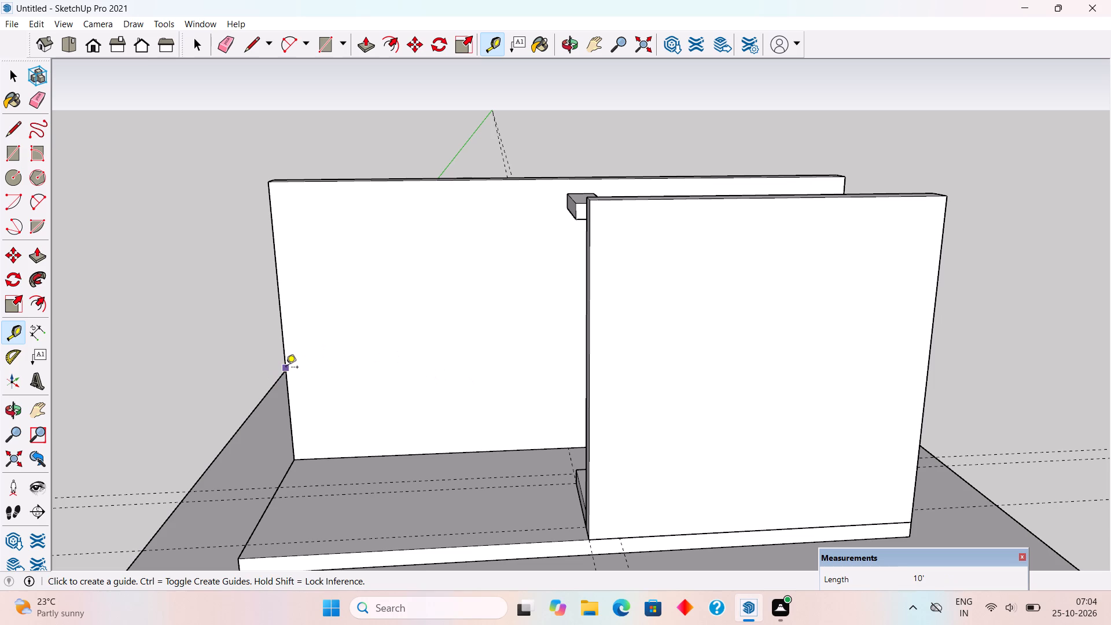
pyautogui.click(567, 446)
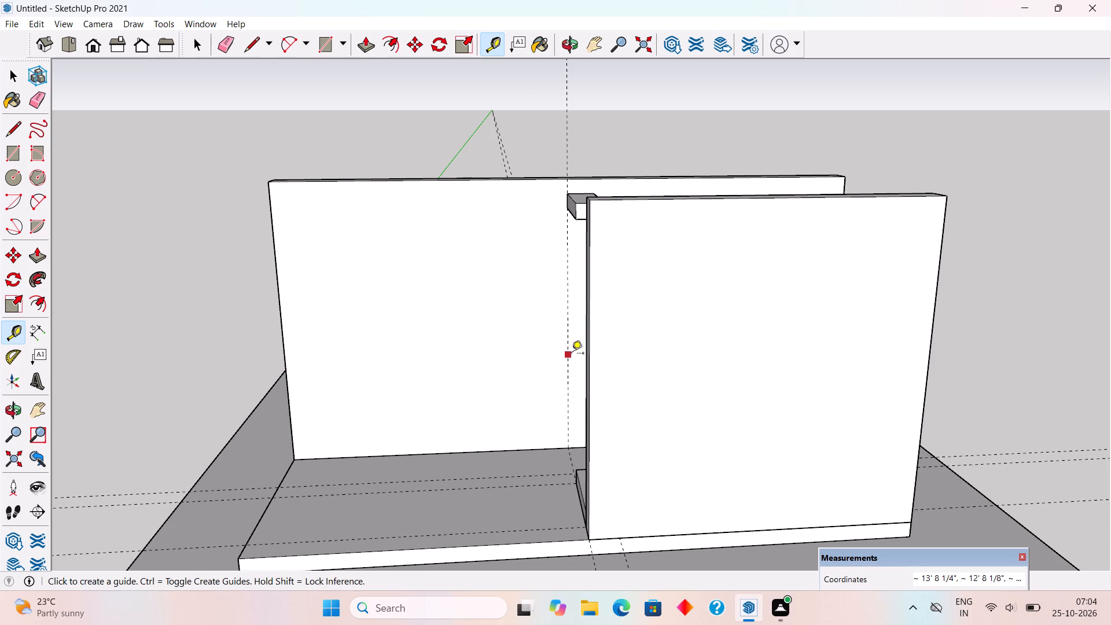
# Add two more vertical guides toward the long wall's free end, 3' from the first guide and 4' beyond that.
pyautogui.click(572, 353)
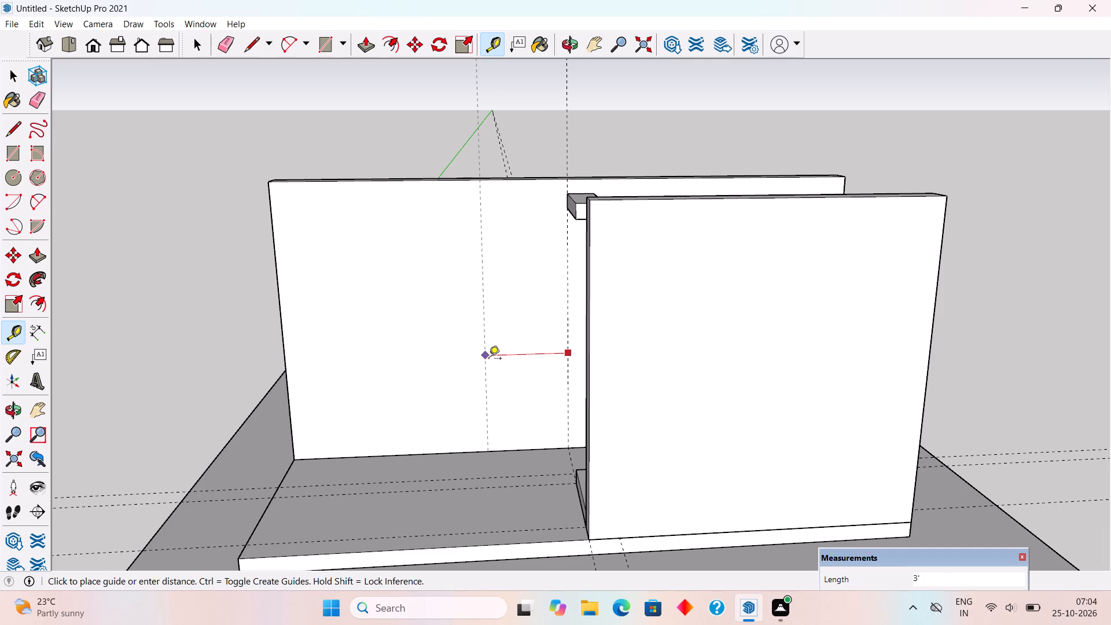
pyautogui.write("3'")
pyautogui.press('Return')
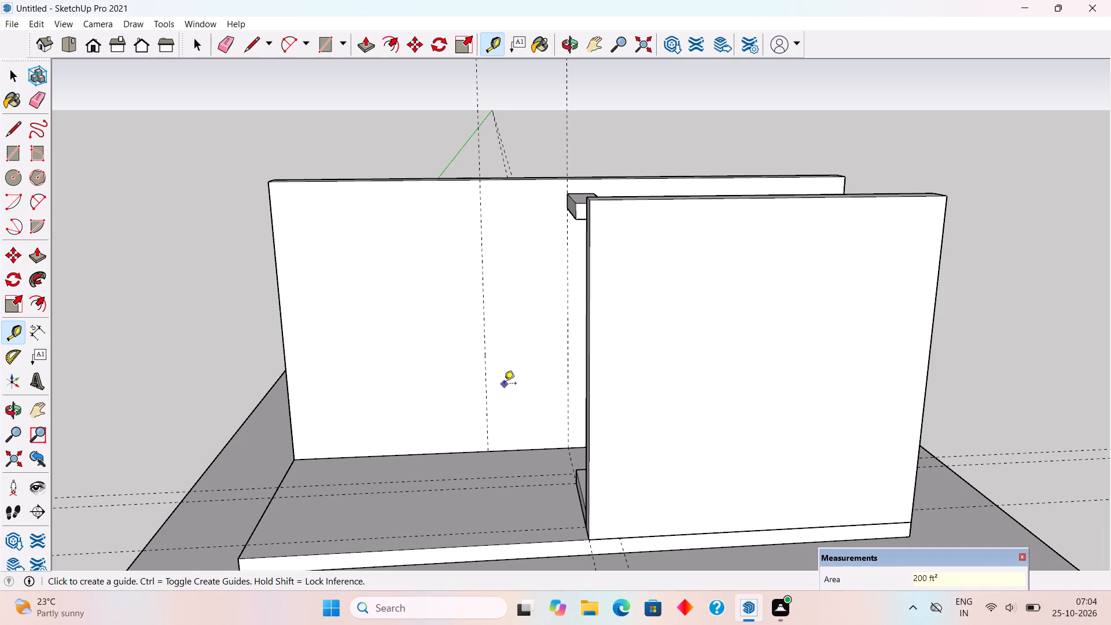
pyautogui.click(490, 406)
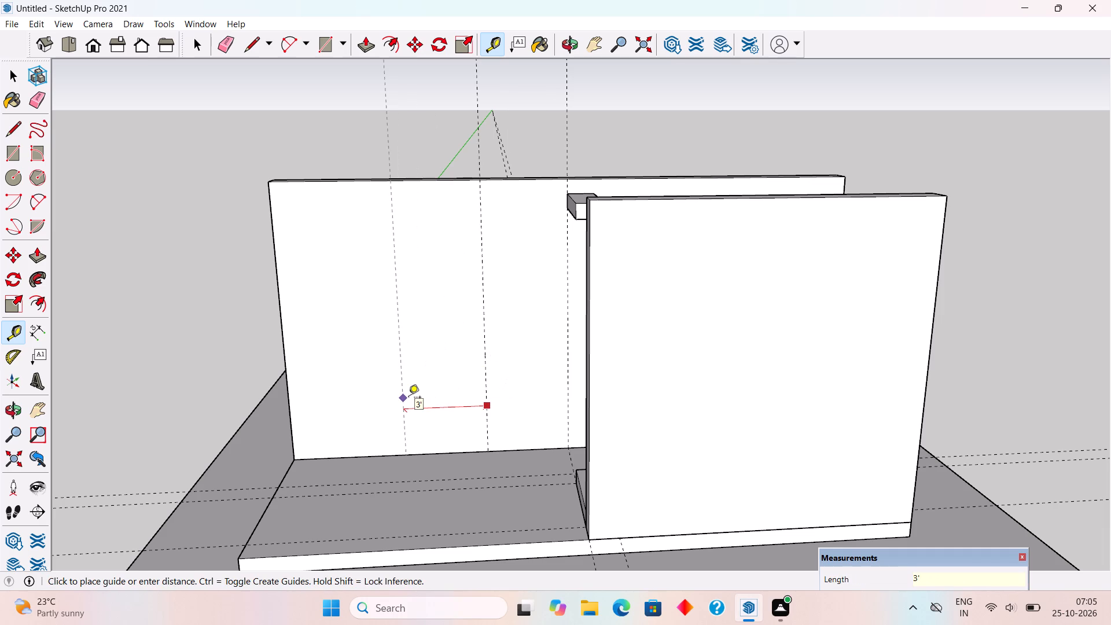
pyautogui.write("4'")
pyautogui.press('Return')
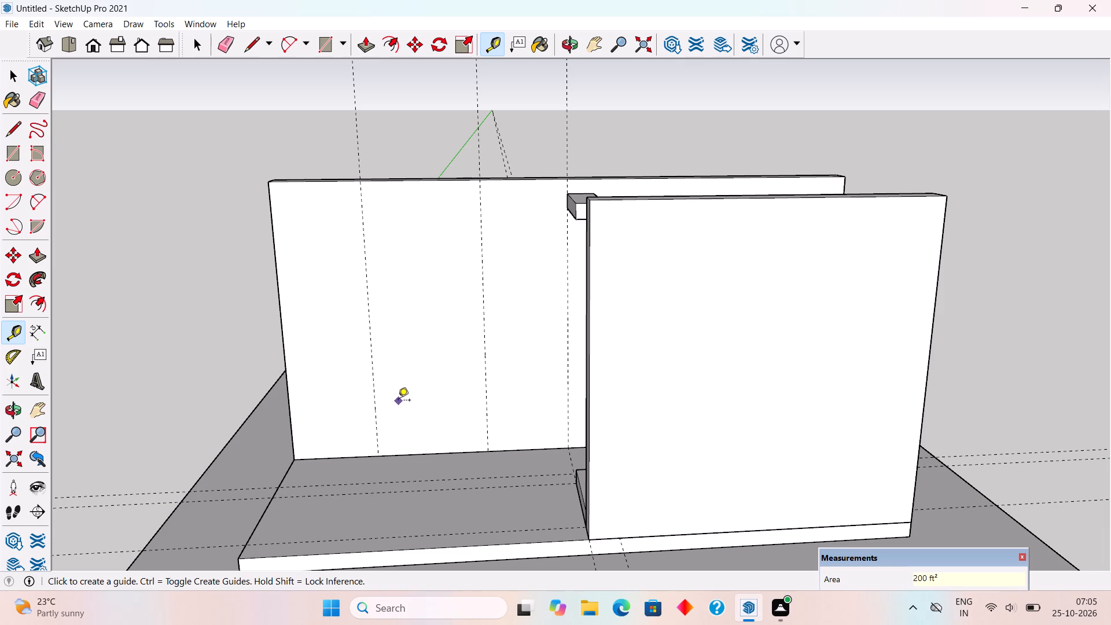
# Push/Pull the upper base's end face outward by about 4' 7 9/16", on the long wall's free-end side.
pyautogui.scroll(1, 417, 356)
pyautogui.moveTo(417, 356); pyautogui.dragTo(429, 323, button='middle')
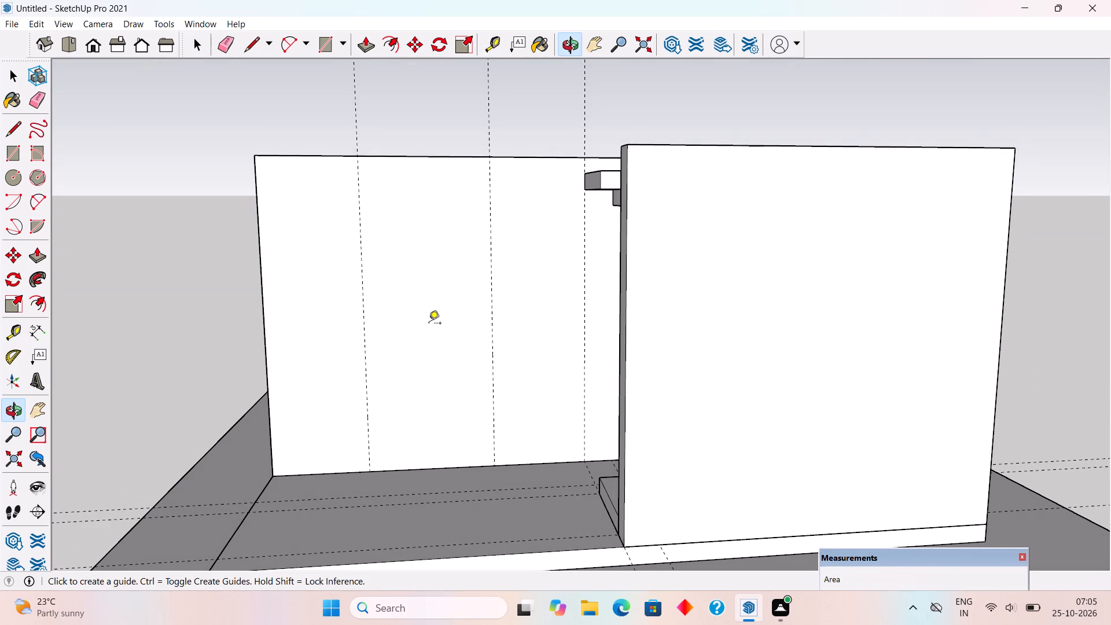
pyautogui.moveTo(566, 349); pyautogui.dragTo(700, 300, button='middle')
pyautogui.scroll(-3, 698, 302)
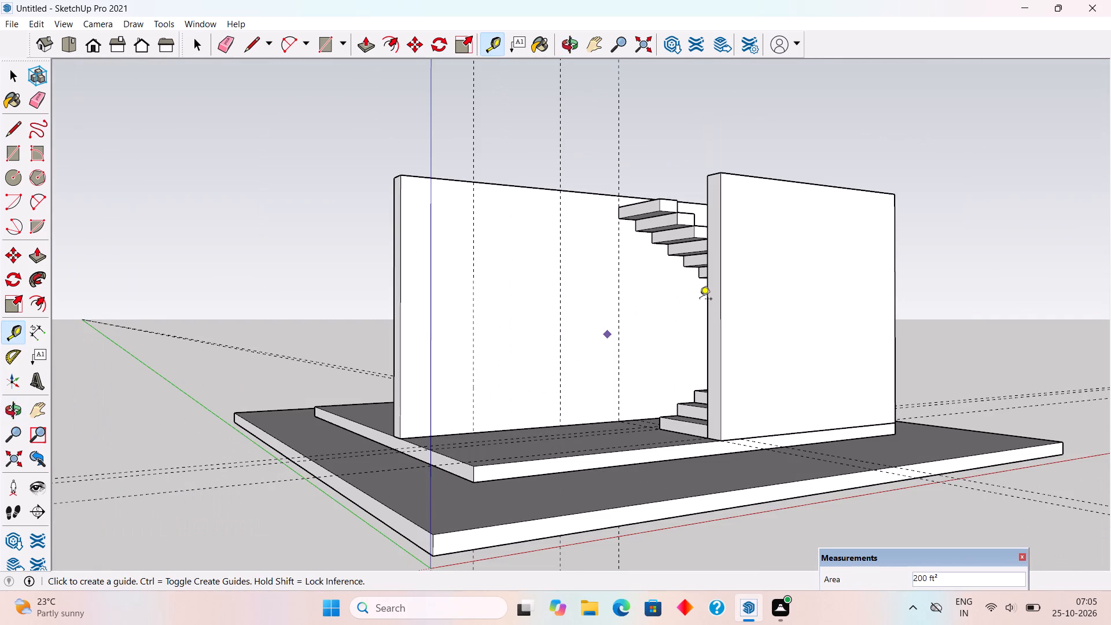
pyautogui.press('space')
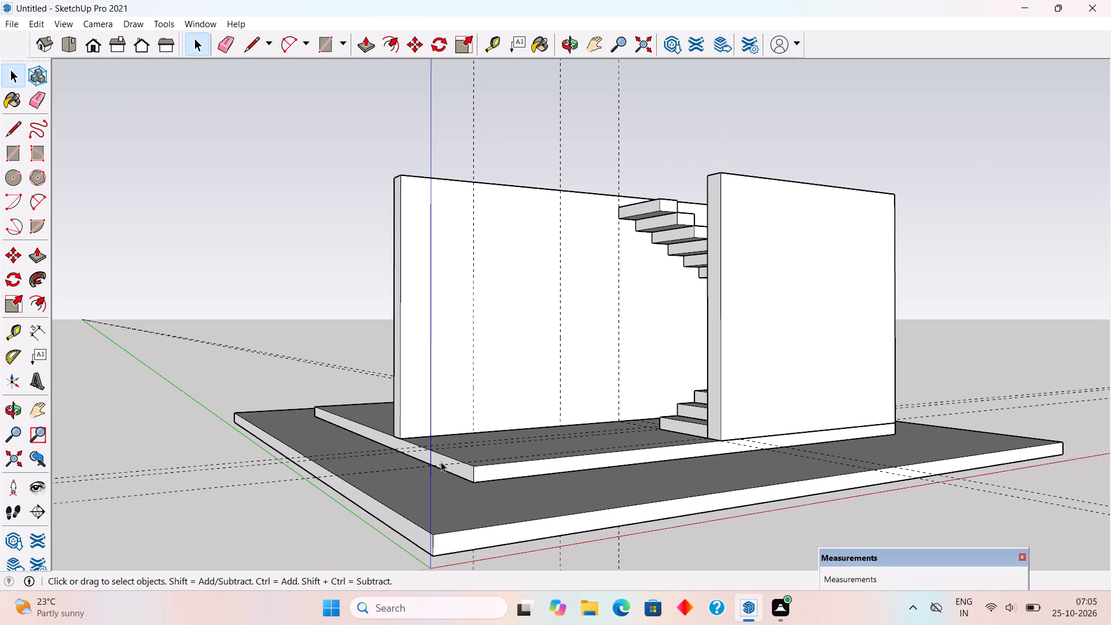
pyautogui.click(460, 475)
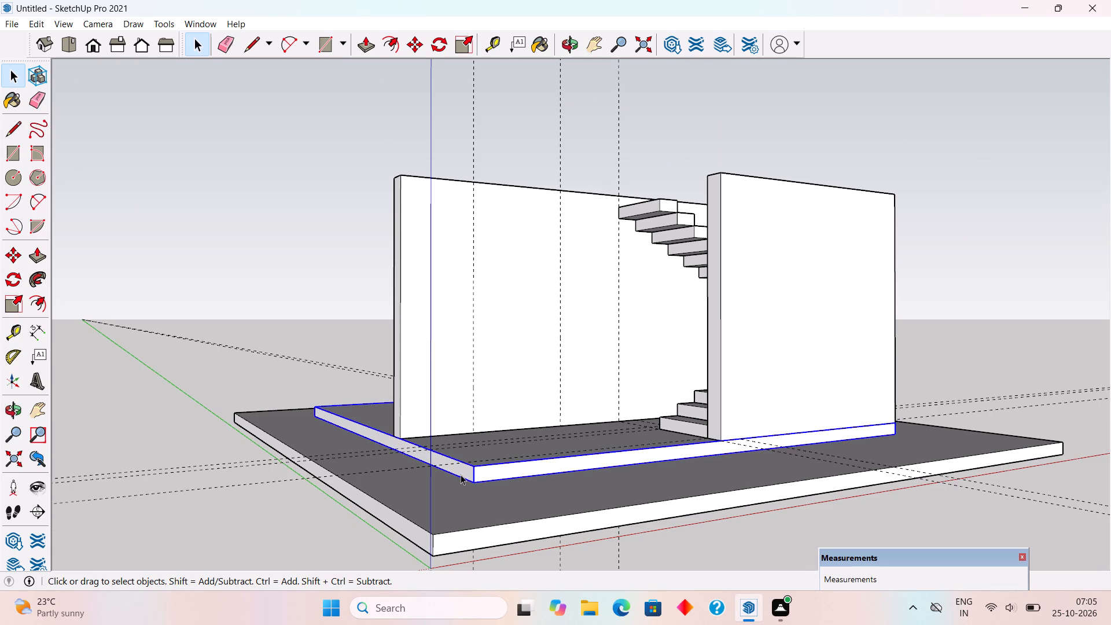
pyautogui.doubleClick(461, 475)
pyautogui.press('p')
pyautogui.click(462, 474)
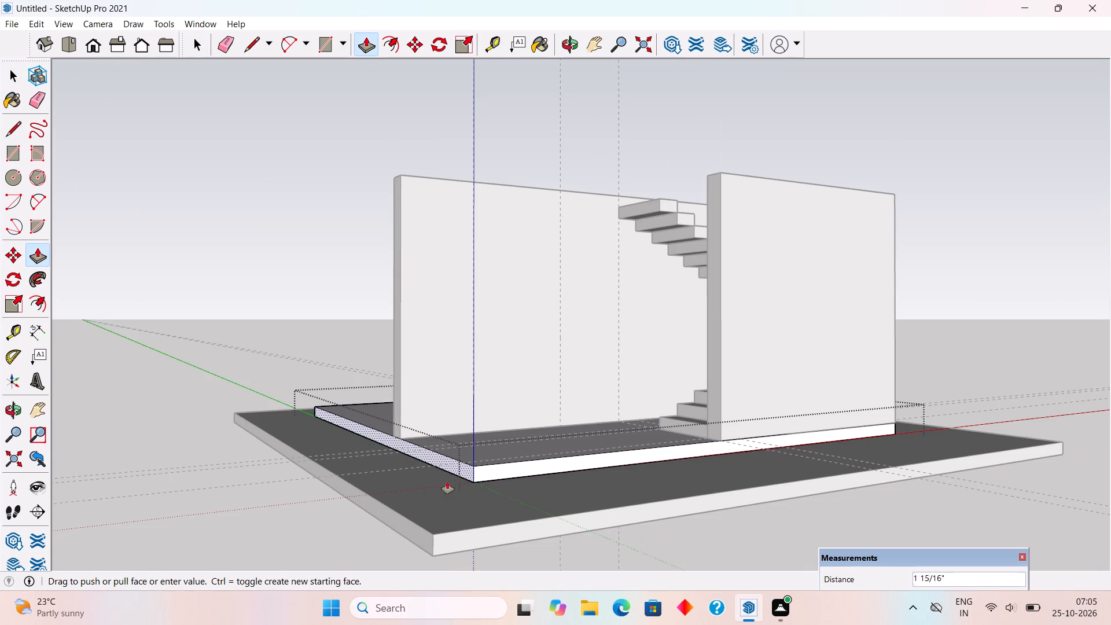
pyautogui.click(314, 527)
pyautogui.press('space')
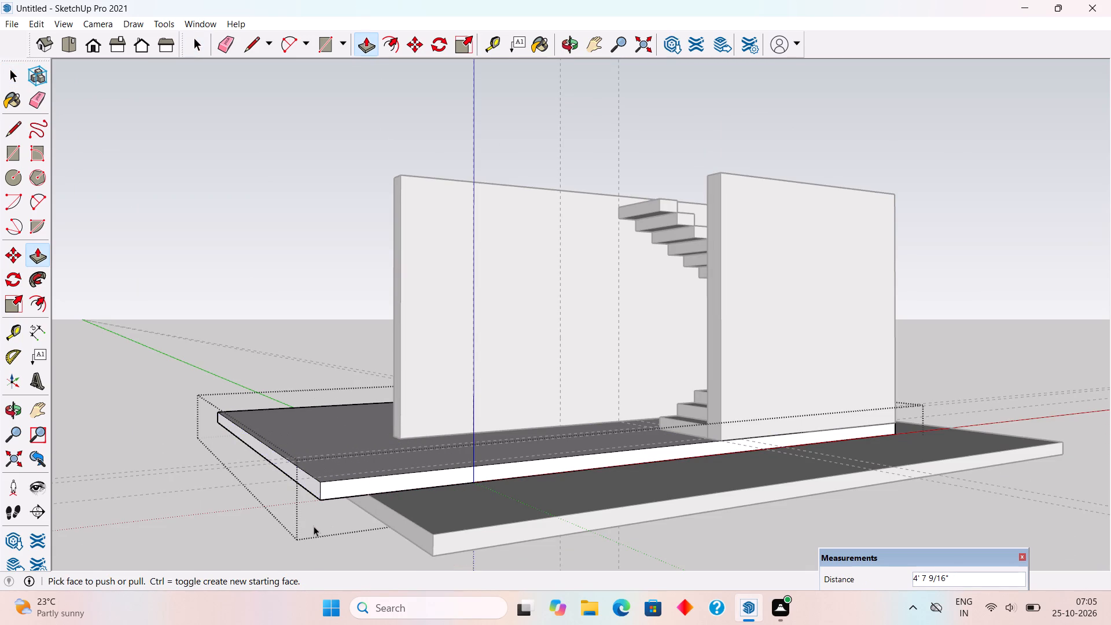
# Extend the long wall's free end until it is flush with the lengthened end of the upper base.
pyautogui.doubleClick(425, 363)
pyautogui.moveTo(431, 386); pyautogui.dragTo(459, 500, button='middle')
pyautogui.press('p')
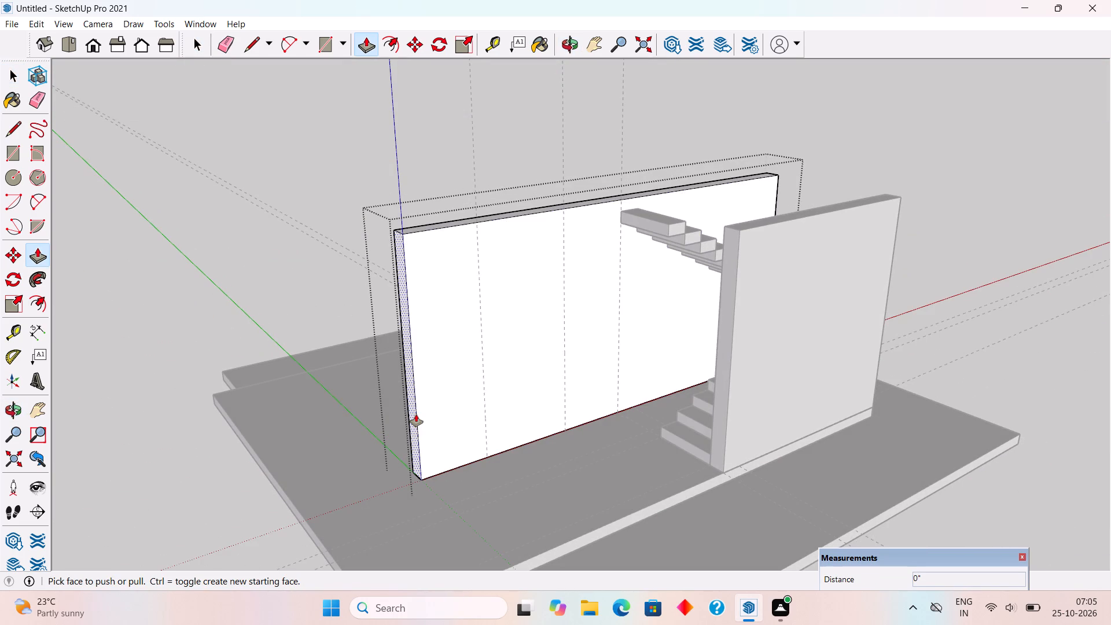
pyautogui.click(414, 425)
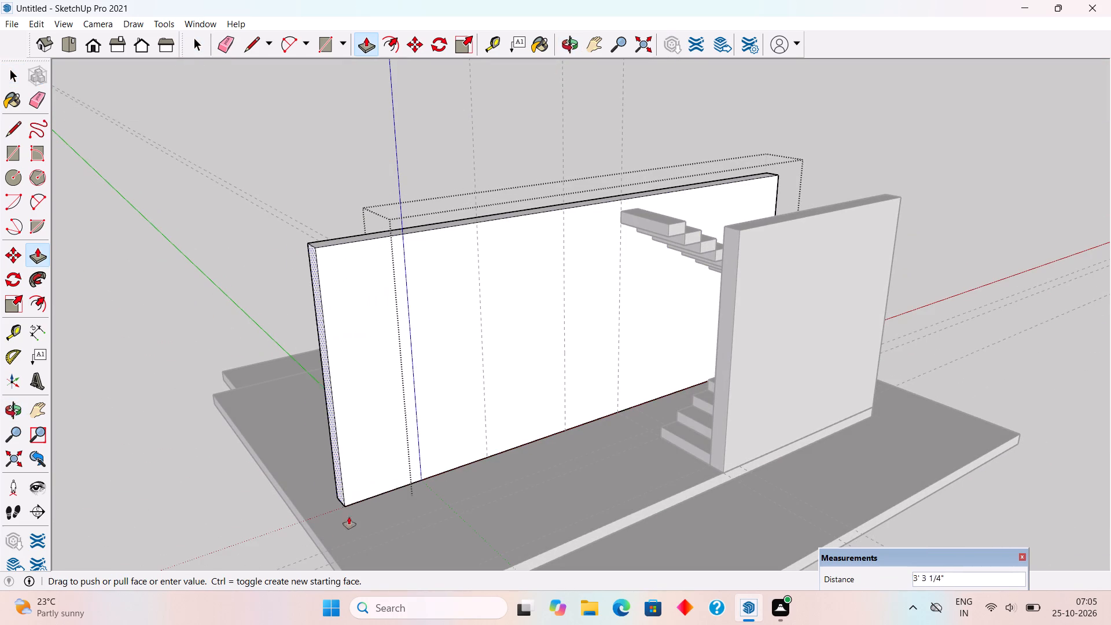
pyautogui.click(332, 554)
pyautogui.press('space')
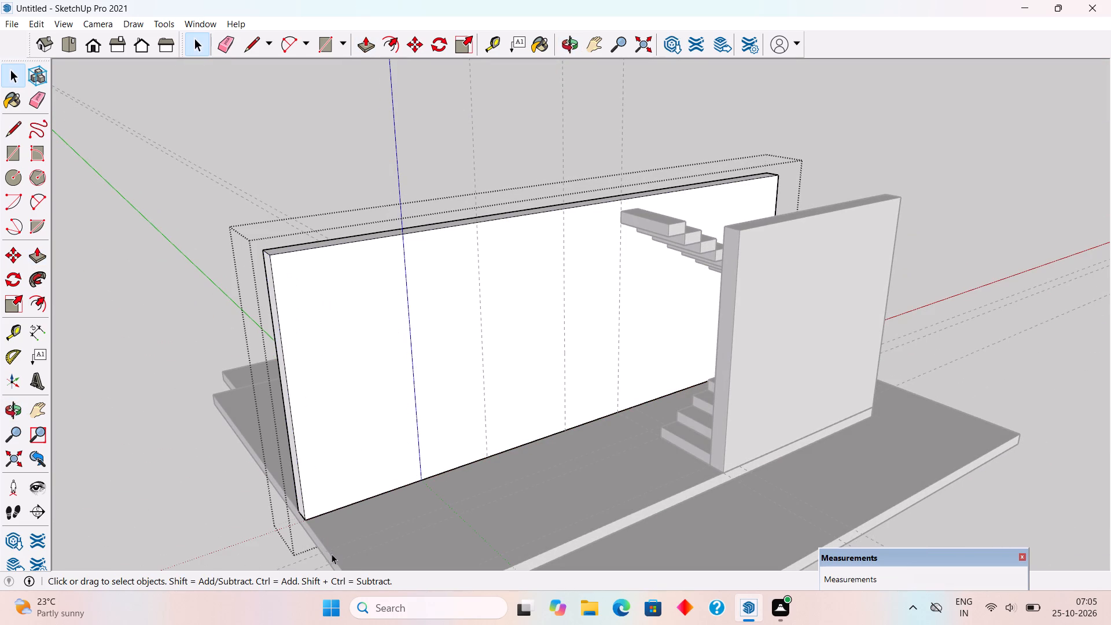
pyautogui.click(189, 440)
# Add two vertical guides on the long wall toward its extended end, 1.5' past the outermost guide and 4' beyond that.
pyautogui.moveTo(626, 391); pyautogui.dragTo(494, 358, button='middle')
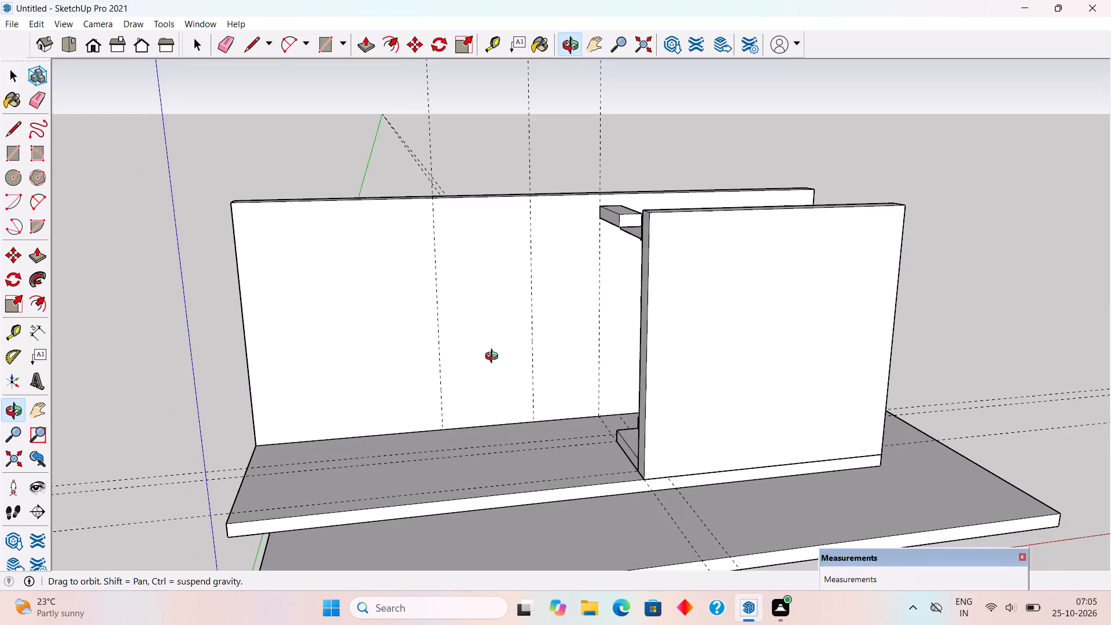
pyautogui.moveTo(494, 358); pyautogui.dragTo(494, 357, button='middle')
pyautogui.scroll(4, 236, 274)
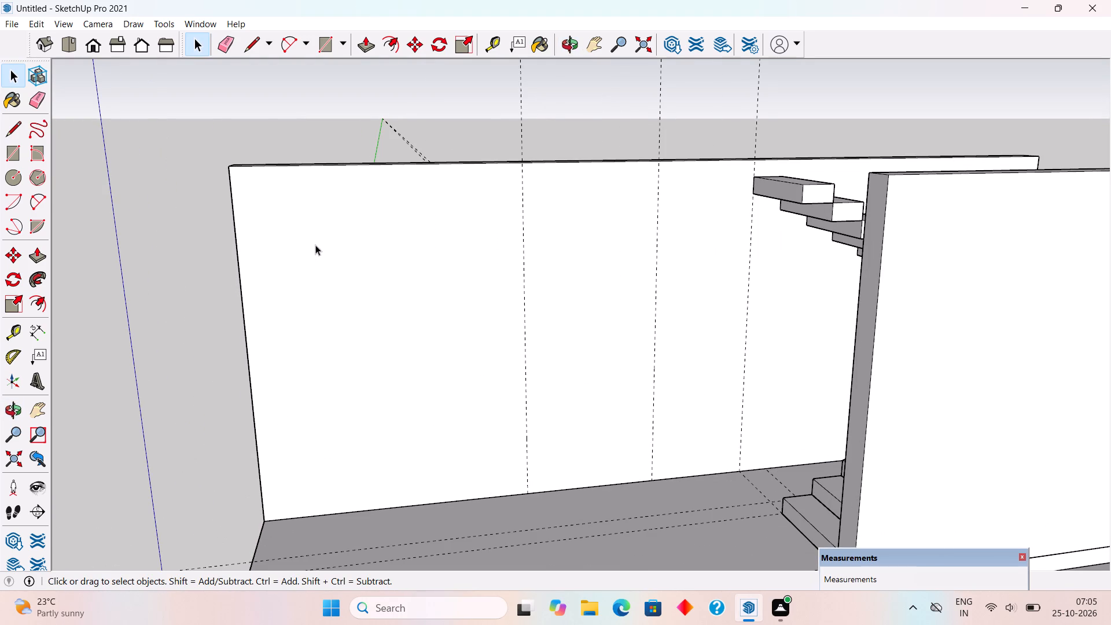
pyautogui.press('t')
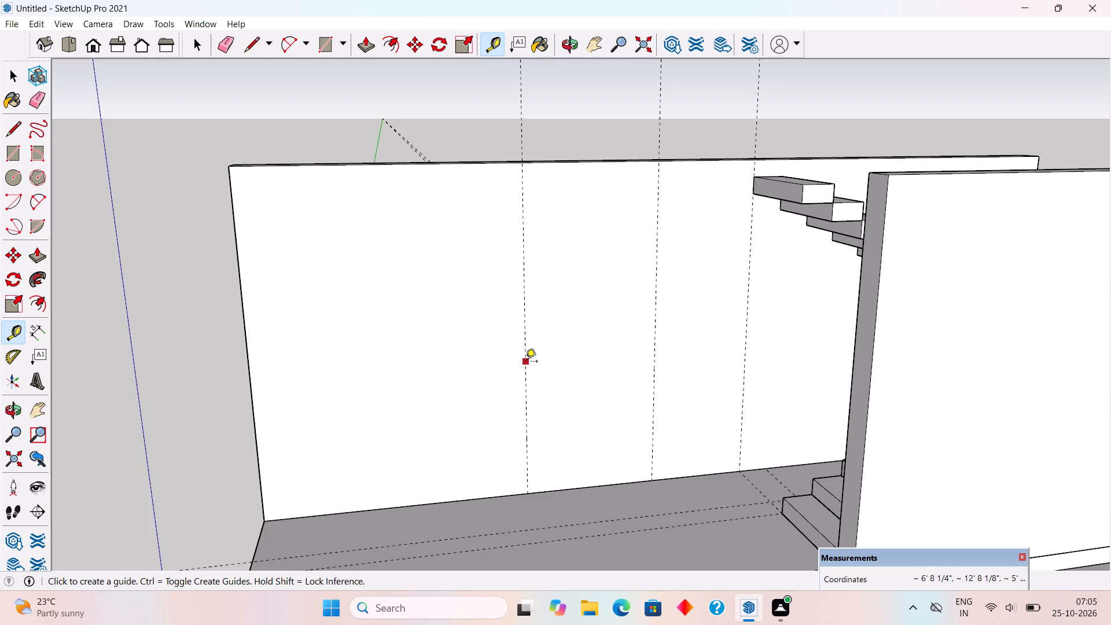
pyautogui.click(525, 362)
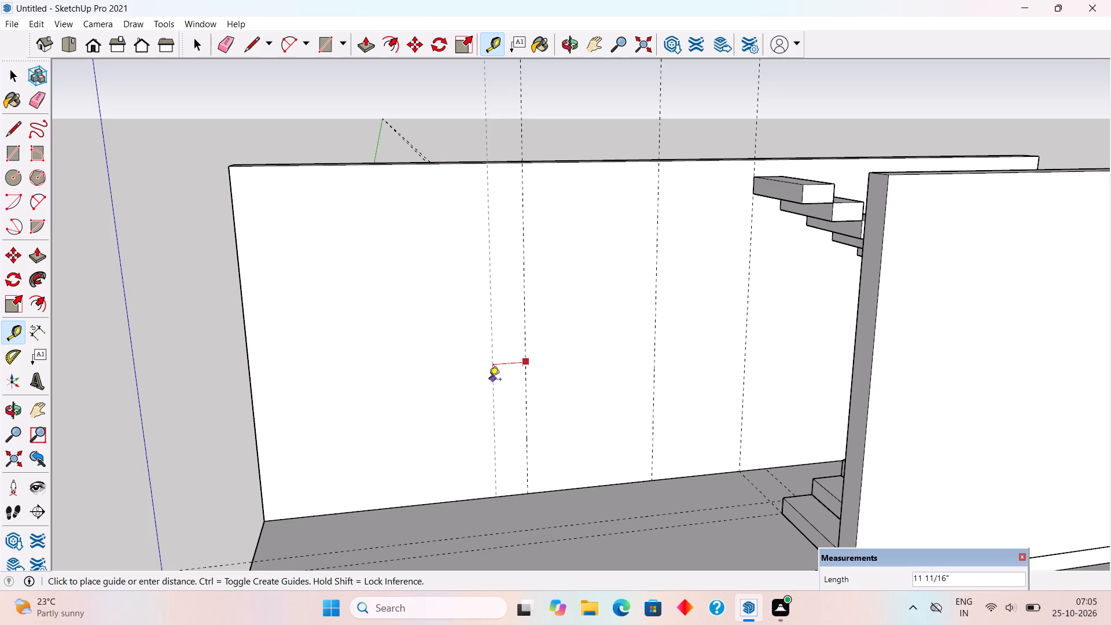
pyautogui.write("1.5'")
pyautogui.press('Return')
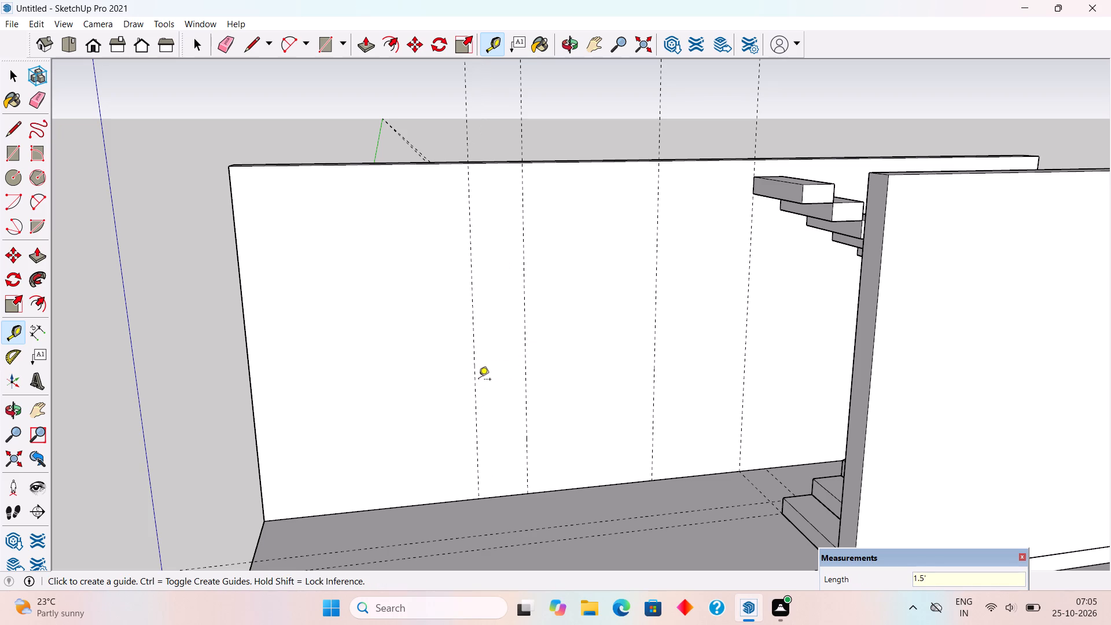
pyautogui.click(478, 380)
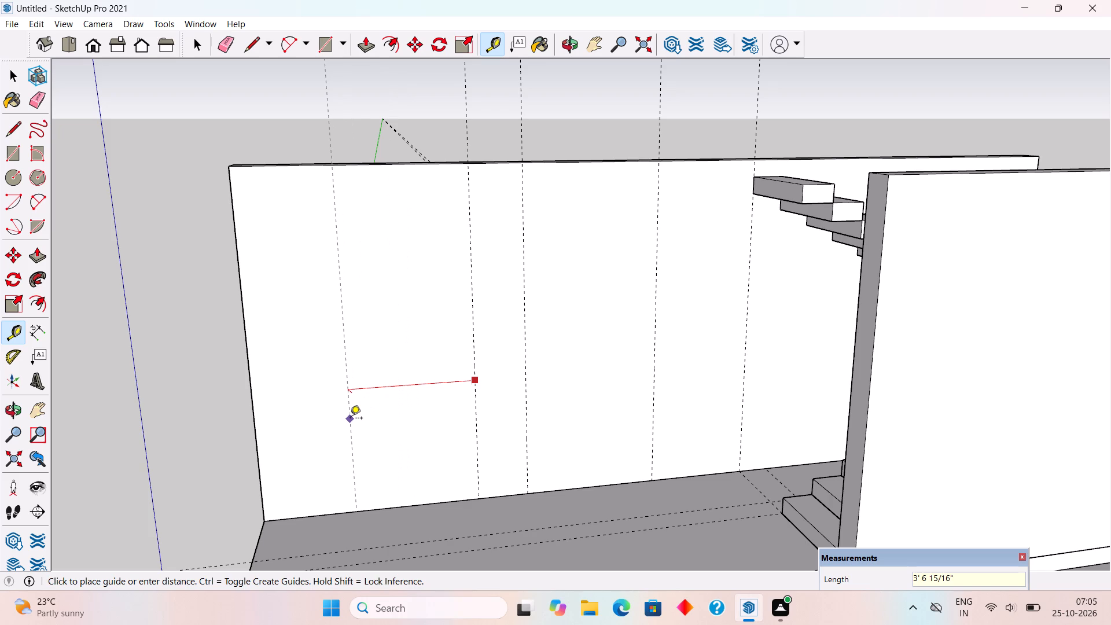
pyautogui.write("4'")
pyautogui.press('Return')
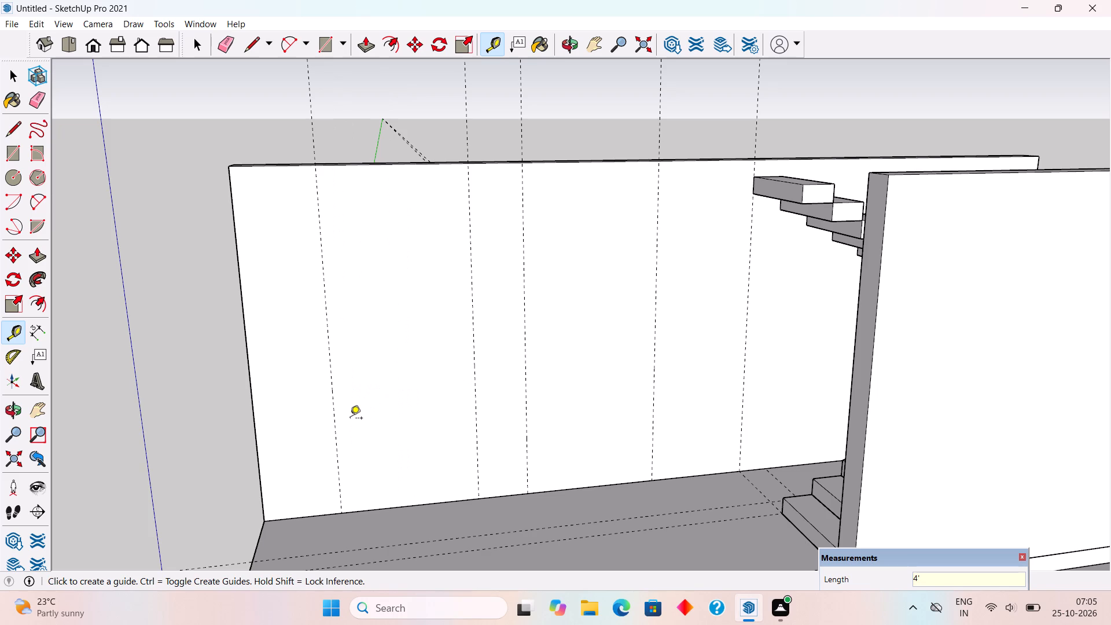
# Add a vertical guide 1.3' past the outermost one, near the long wall's extended end.
pyautogui.scroll(-1, 341, 411)
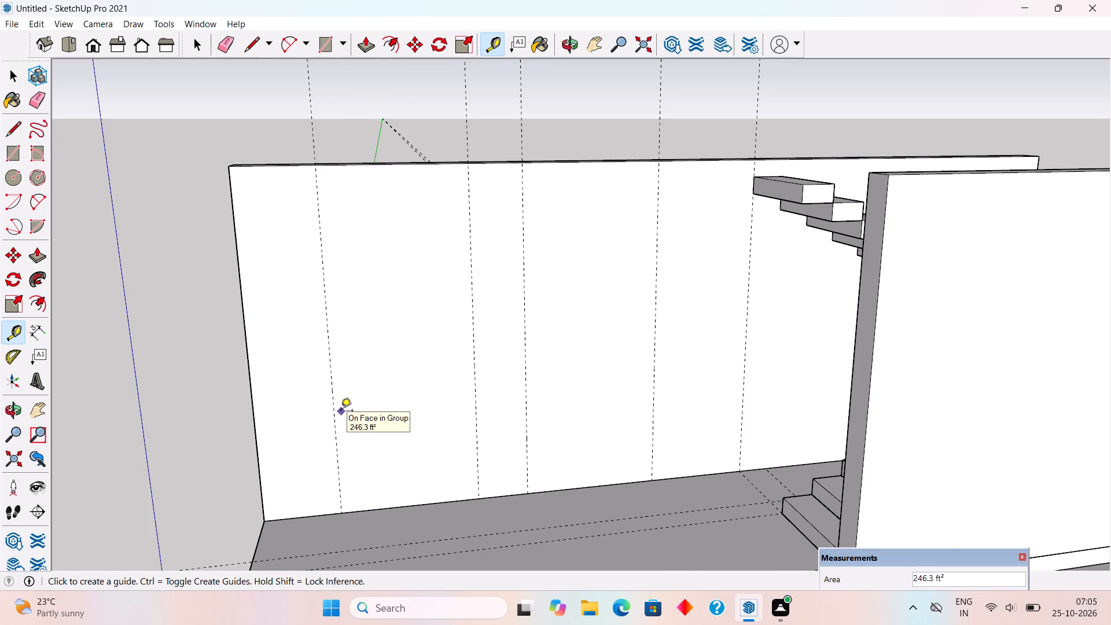
pyautogui.scroll(-1, 341, 411)
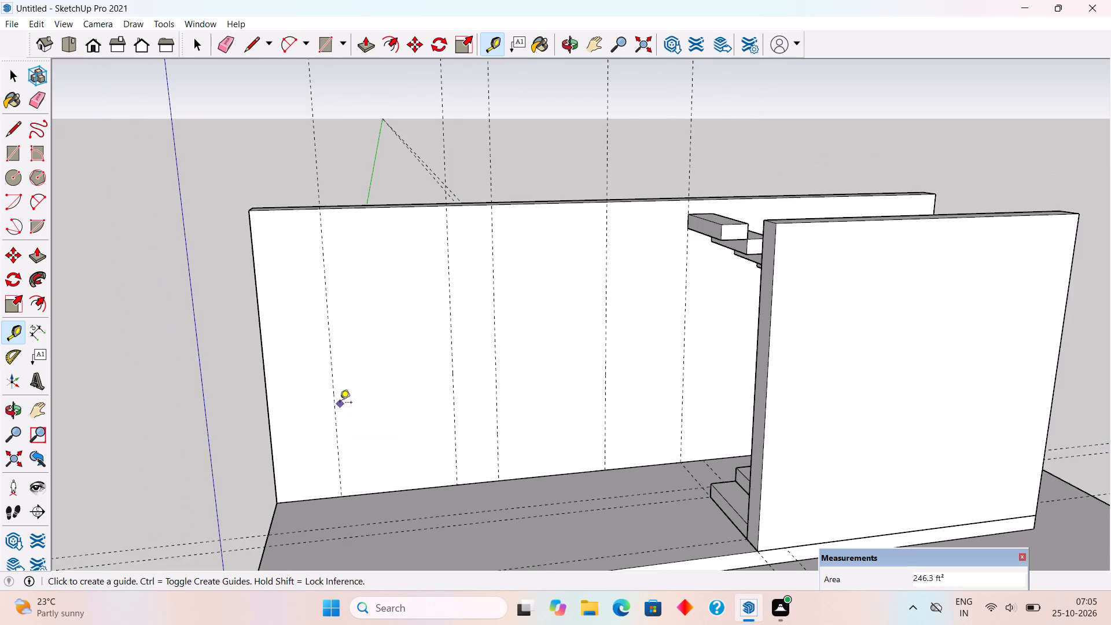
pyautogui.scroll(-4, 340, 403)
pyautogui.moveTo(333, 437); pyautogui.dragTo(333, 448, button='middle')
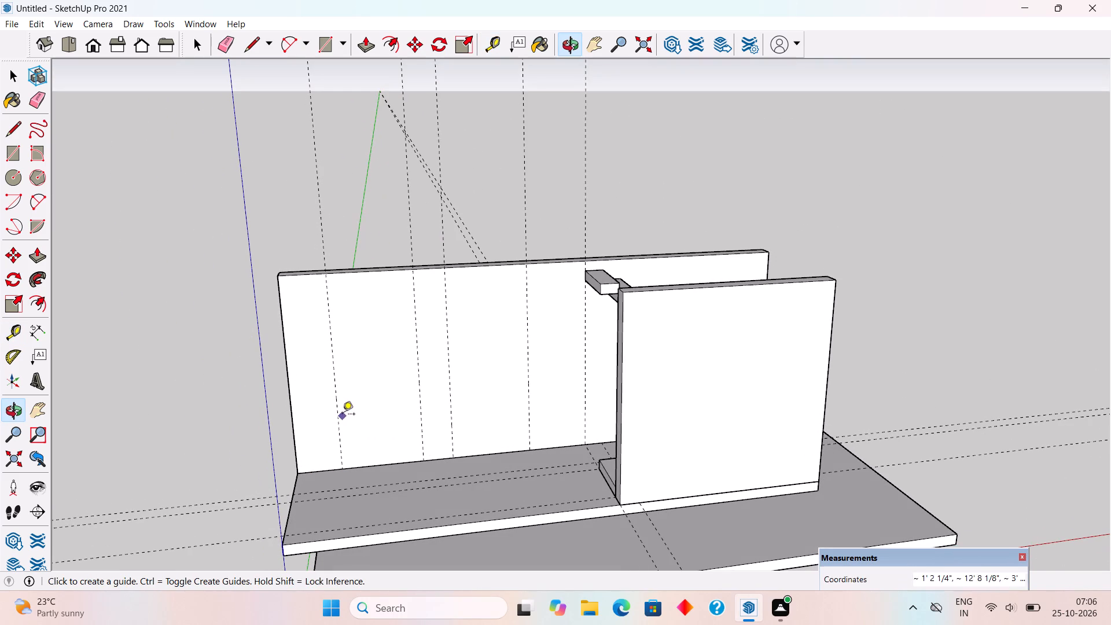
pyautogui.click(341, 418)
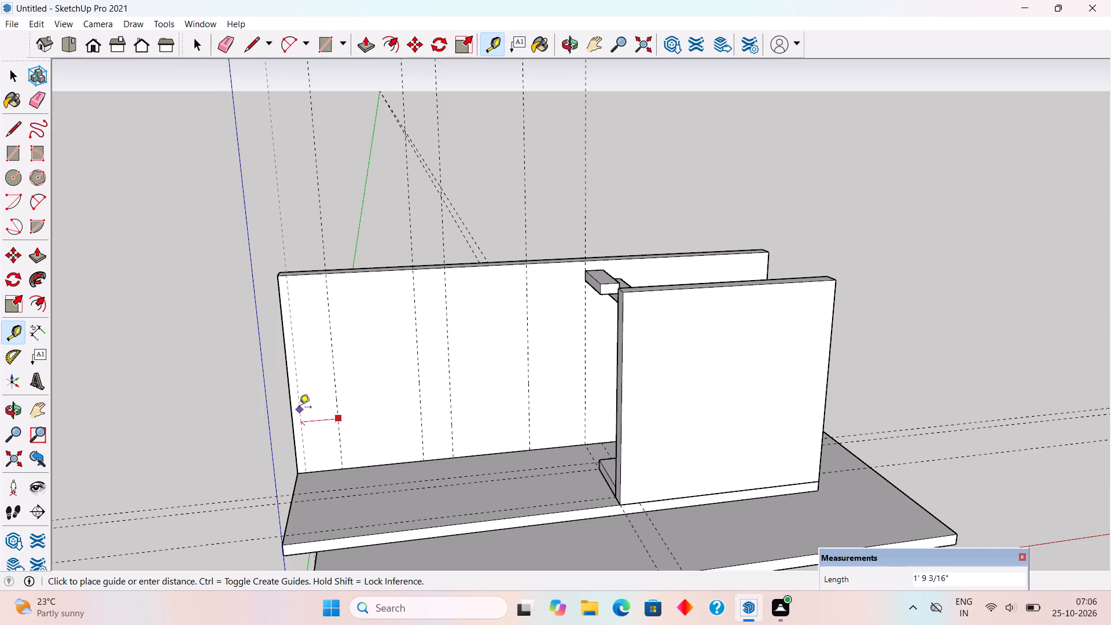
pyautogui.scroll(2, 299, 408)
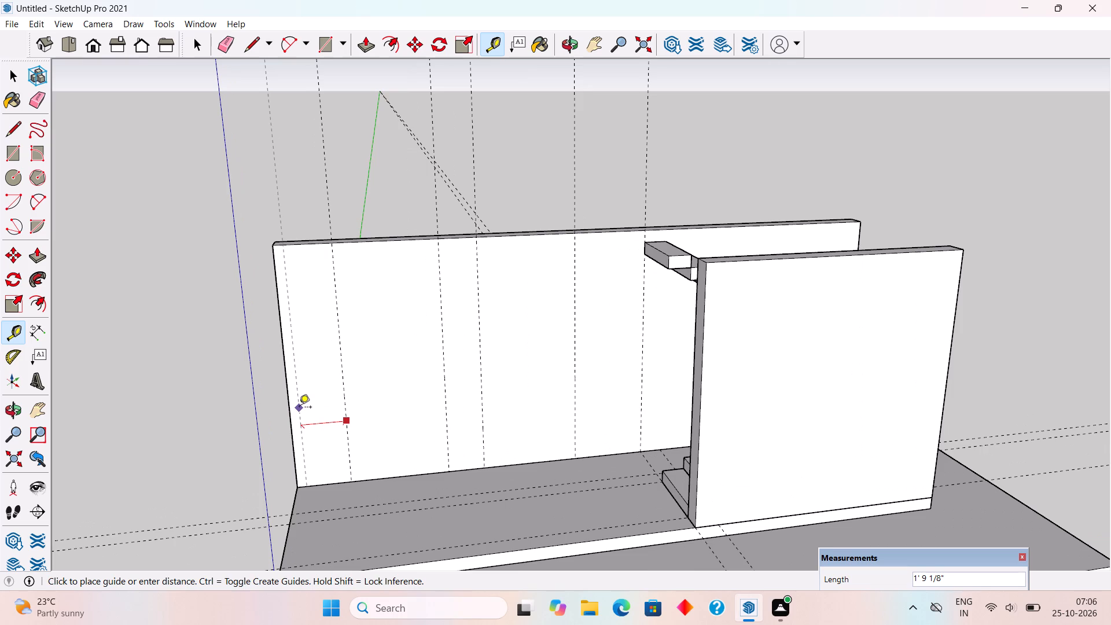
pyautogui.write('1.')
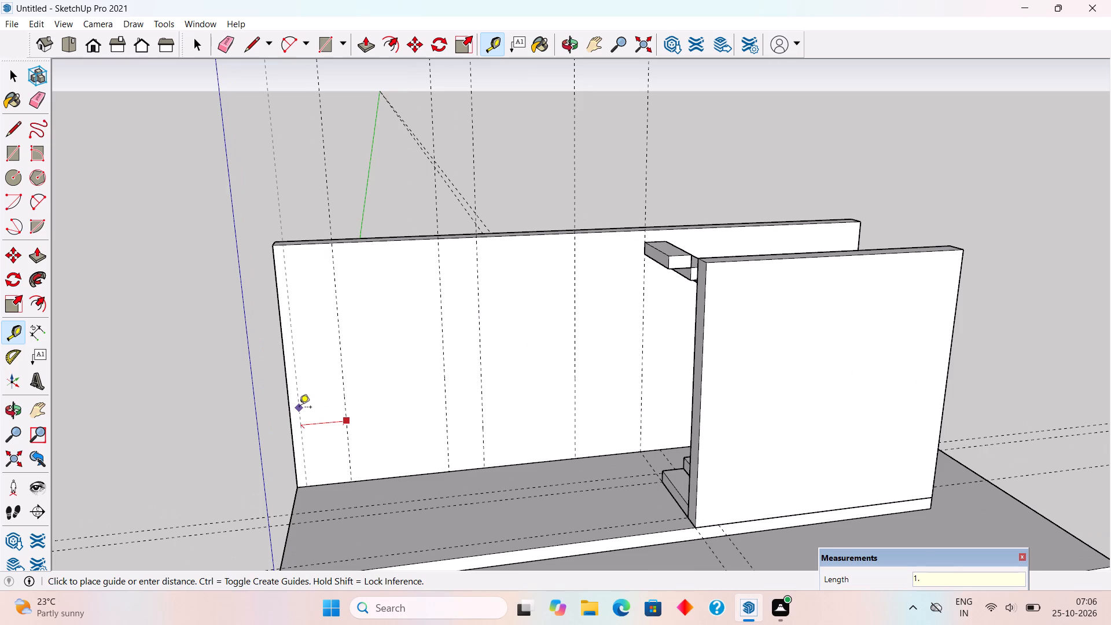
pyautogui.write("3'")
pyautogui.press('Return')
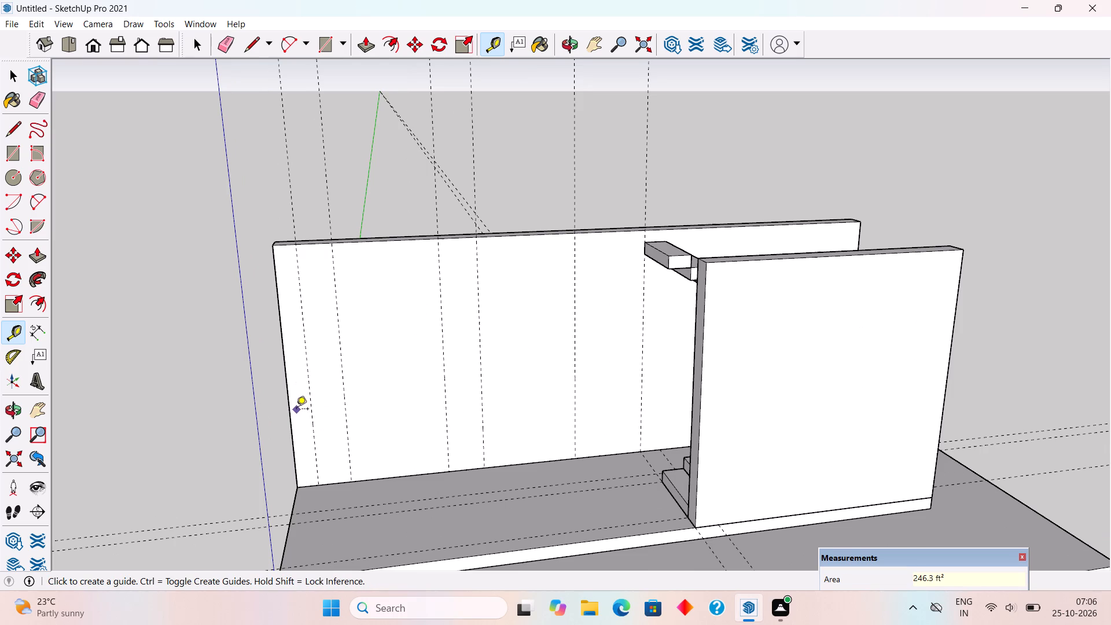
# Push/Pull the lower base's end face outward by about 3' 11 1/4", on the long wall's extended-end side.
pyautogui.moveTo(315, 348); pyautogui.dragTo(306, 284, button='middle')
pyautogui.scroll(-3, 308, 286)
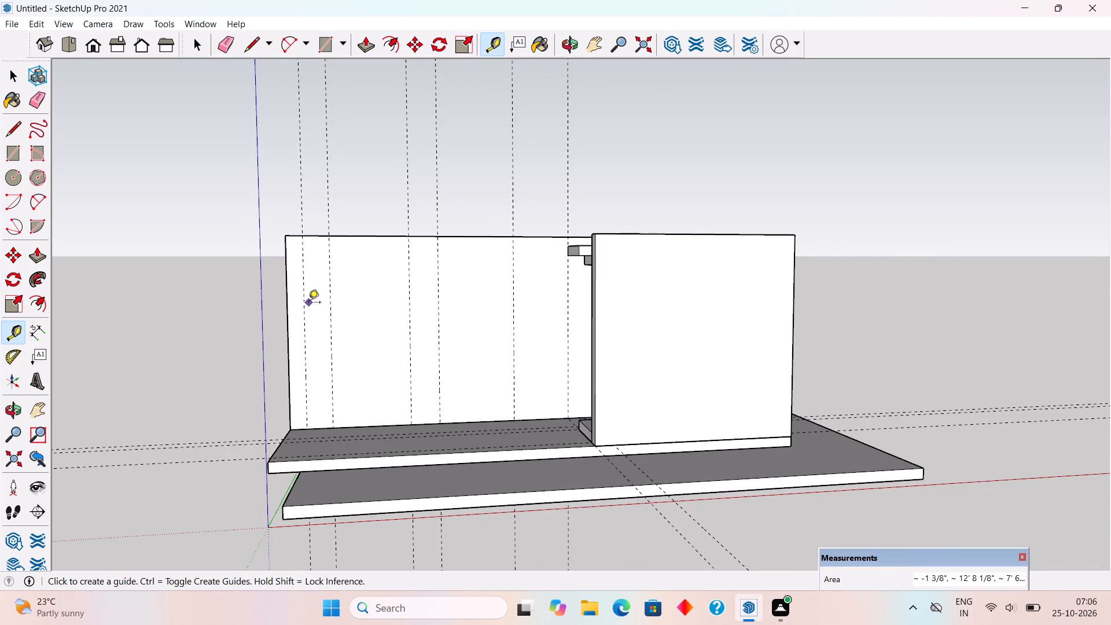
pyautogui.press('space')
pyautogui.moveTo(328, 391); pyautogui.dragTo(639, 411, button='middle')
pyautogui.moveTo(595, 483); pyautogui.dragTo(455, 280, button='middle')
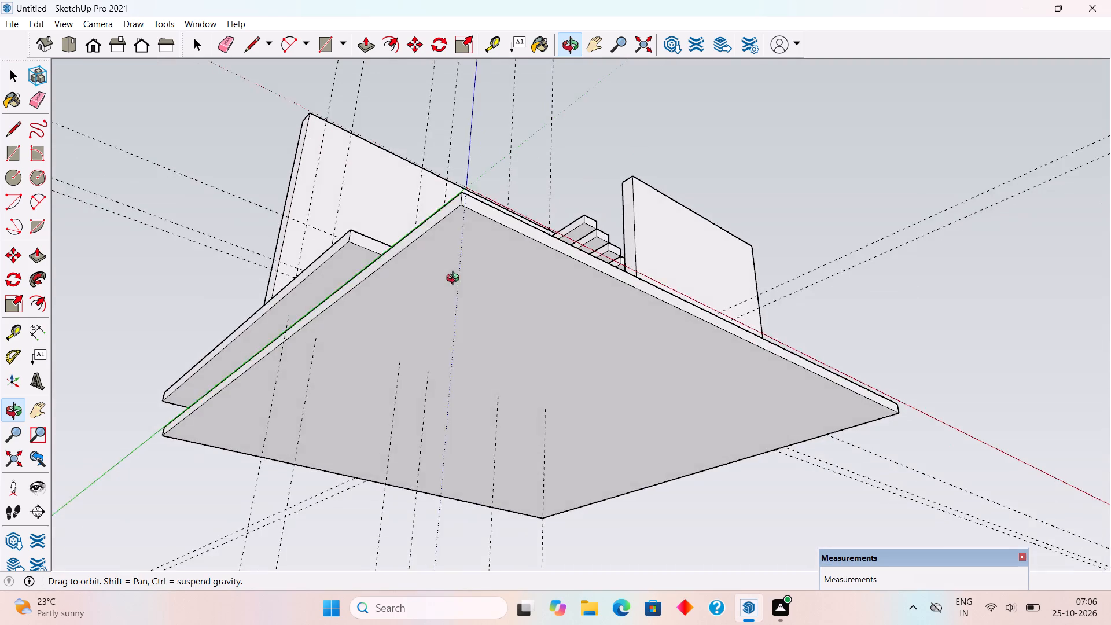
pyautogui.moveTo(455, 280); pyautogui.dragTo(454, 299, button='middle')
pyautogui.doubleClick(402, 288)
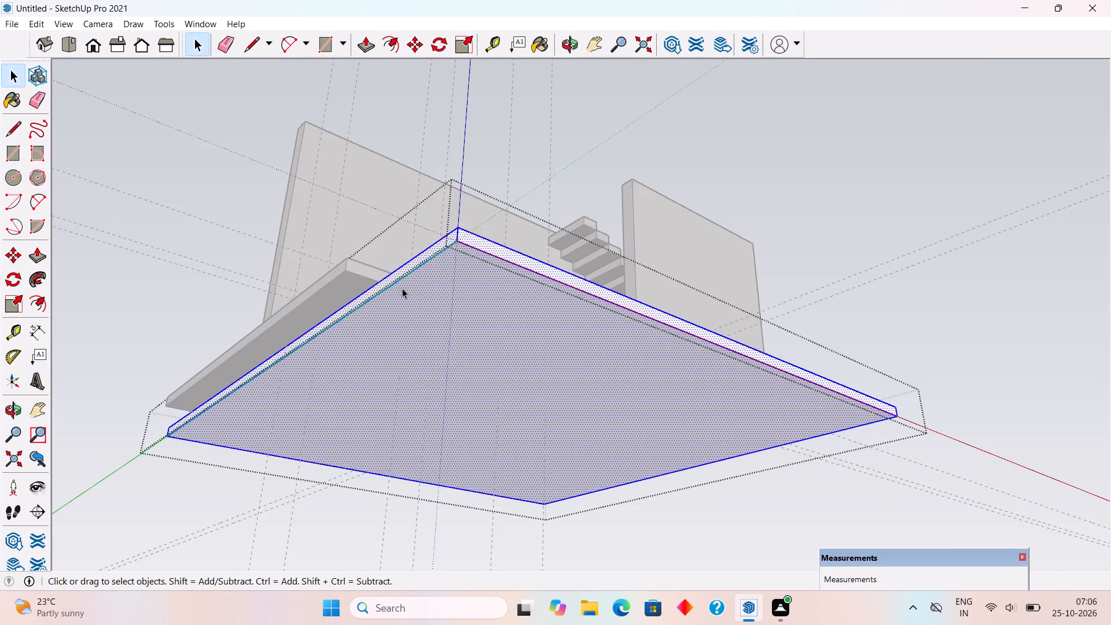
pyautogui.click(402, 288)
pyautogui.moveTo(402, 269); pyautogui.dragTo(404, 409, button='middle')
pyautogui.scroll(-1, 402, 279)
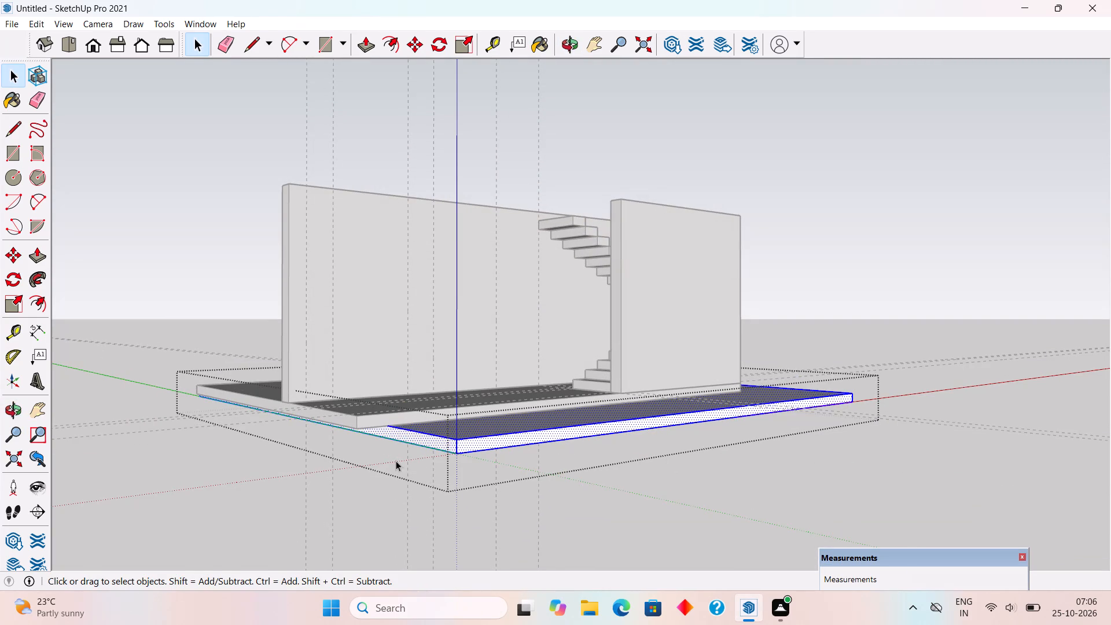
pyautogui.press('p')
pyautogui.click(406, 436)
pyautogui.click(312, 489)
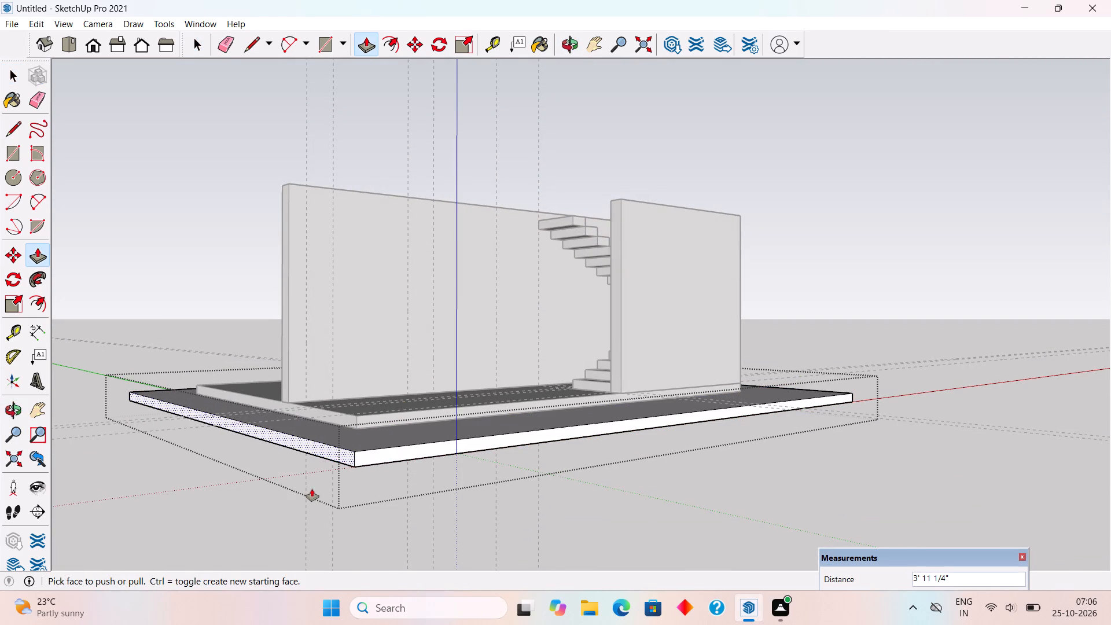
pyautogui.press('space')
pyautogui.click(245, 266)
# Push/Pull the upper base's end face outward by about 1' 2 3/8", on the same side as the lengthened lower base.
pyautogui.moveTo(337, 402); pyautogui.dragTo(392, 459, button='middle')
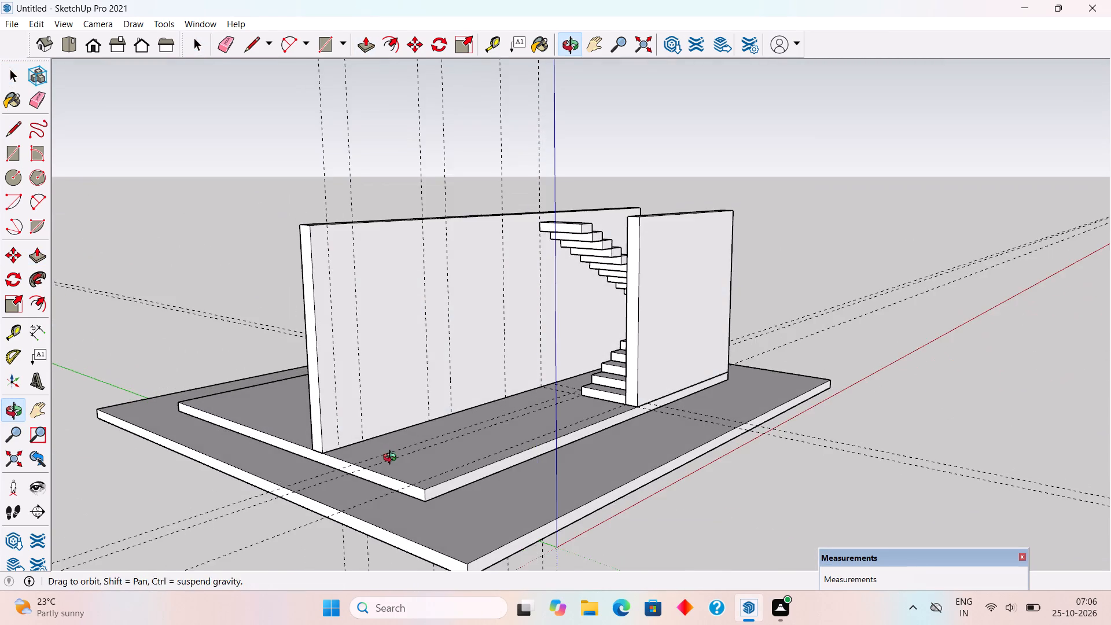
pyautogui.moveTo(392, 459); pyautogui.dragTo(392, 459, button='middle')
pyautogui.scroll(3, 382, 527)
pyautogui.scroll(3, 345, 469)
pyautogui.tripleClick(372, 466)
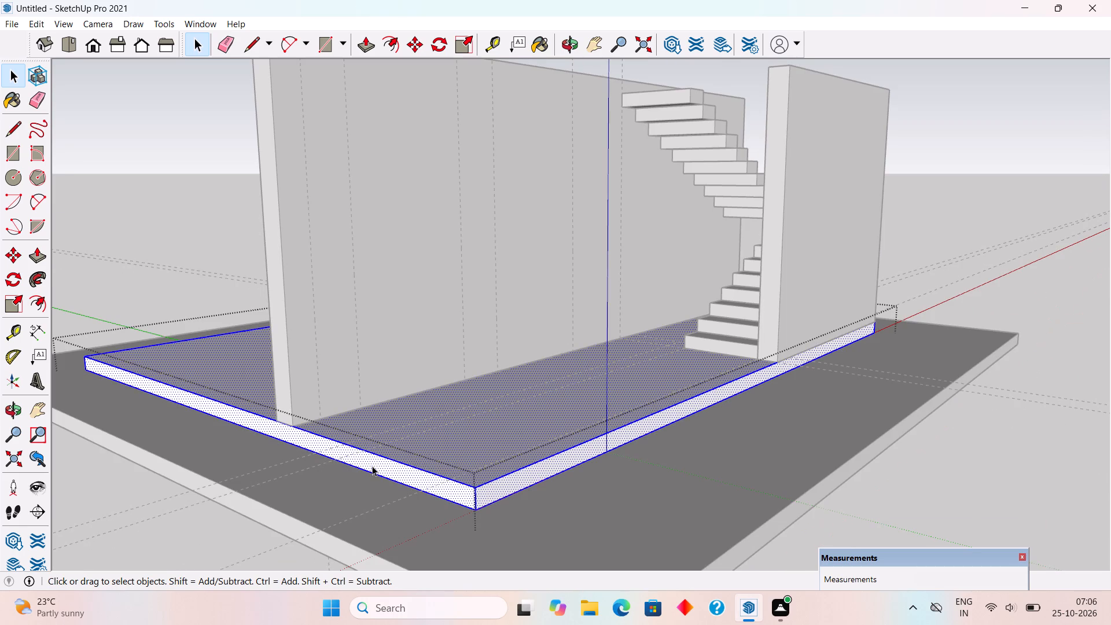
pyautogui.press('p')
pyautogui.click(376, 469)
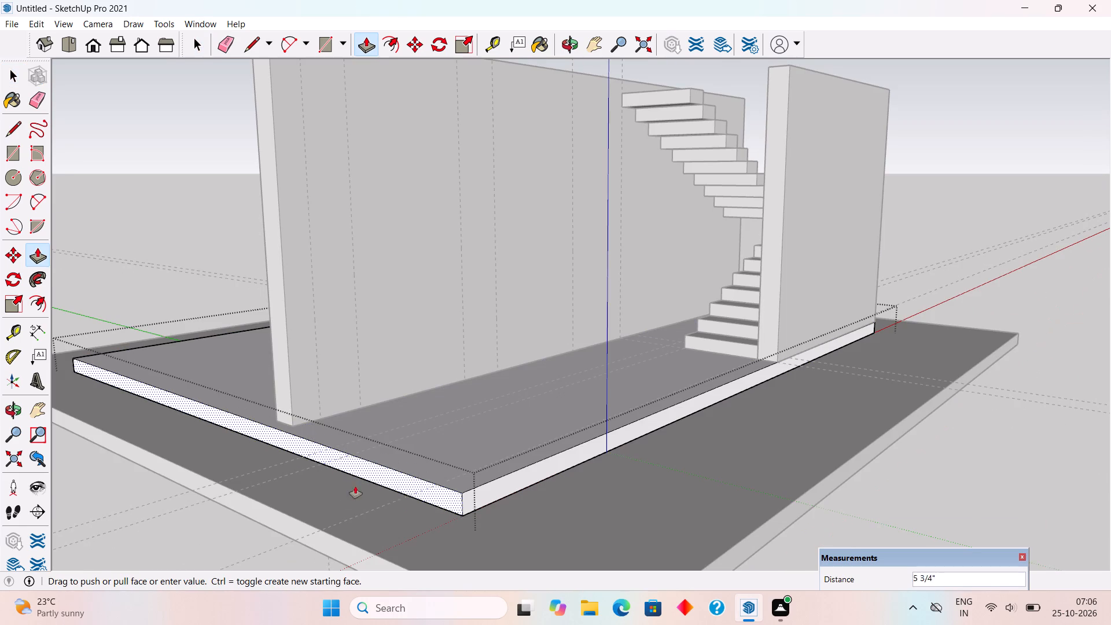
pyautogui.click(339, 505)
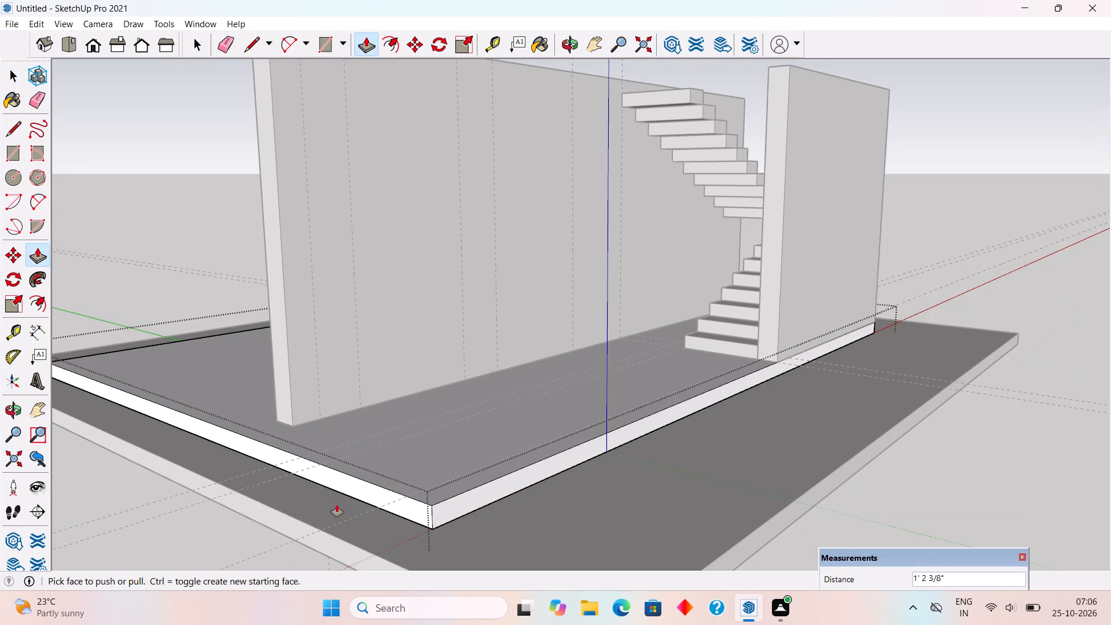
pyautogui.press('space')
pyautogui.click(257, 547)
# Inside the long wall's group, add a vertical guide 1.2' past the outermost guide, toward the wall's extended end.
pyautogui.scroll(2, 277, 372)
pyautogui.tripleClick(281, 371)
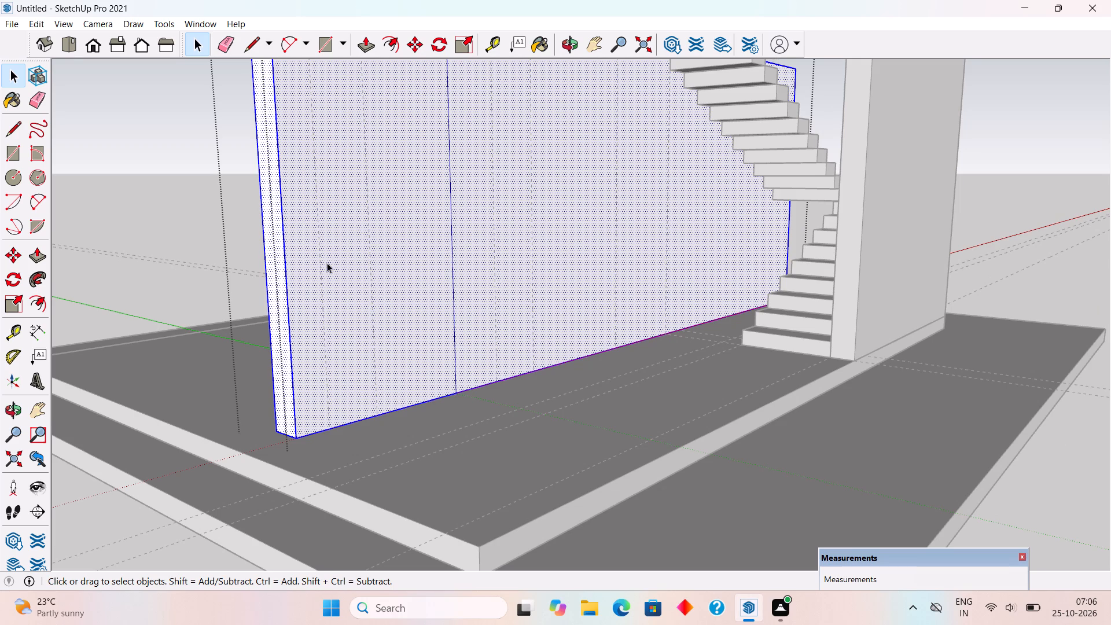
pyautogui.press('t')
pyautogui.click(323, 271)
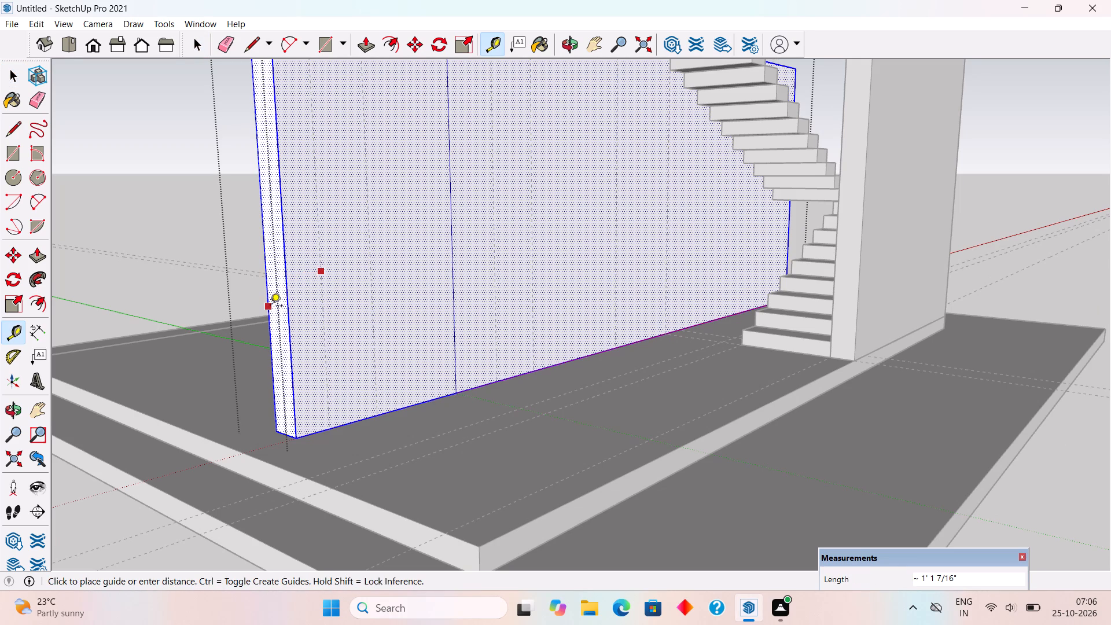
pyautogui.write("1.2'")
pyautogui.press('Return')
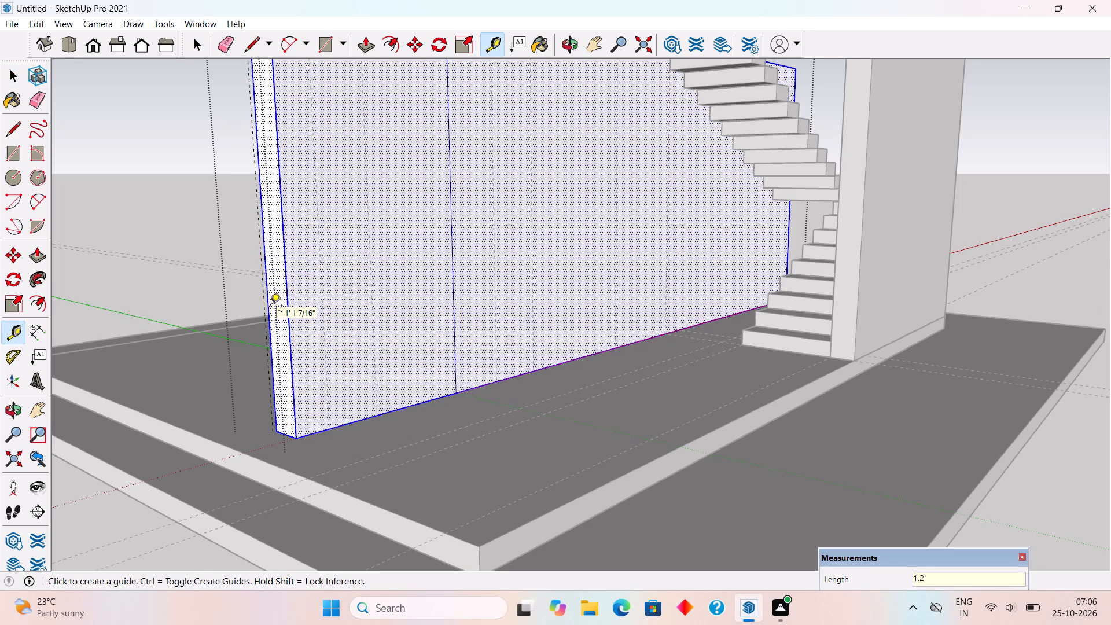
# Add another vertical guide offset 1.2' from the same wall guide, in the plane of the wall's stair-side face.
pyautogui.press('space')
pyautogui.moveTo(273, 319); pyautogui.dragTo(349, 322, button='middle')
pyautogui.scroll(3, 401, 336)
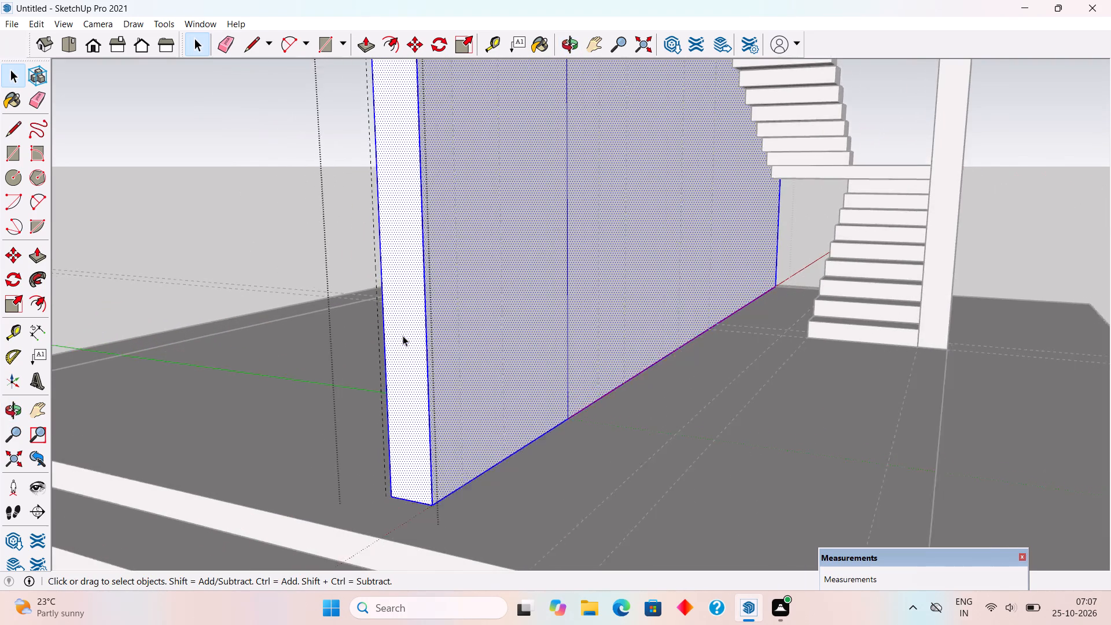
pyautogui.scroll(1, 403, 336)
pyautogui.moveTo(403, 336); pyautogui.dragTo(679, 374, button='middle')
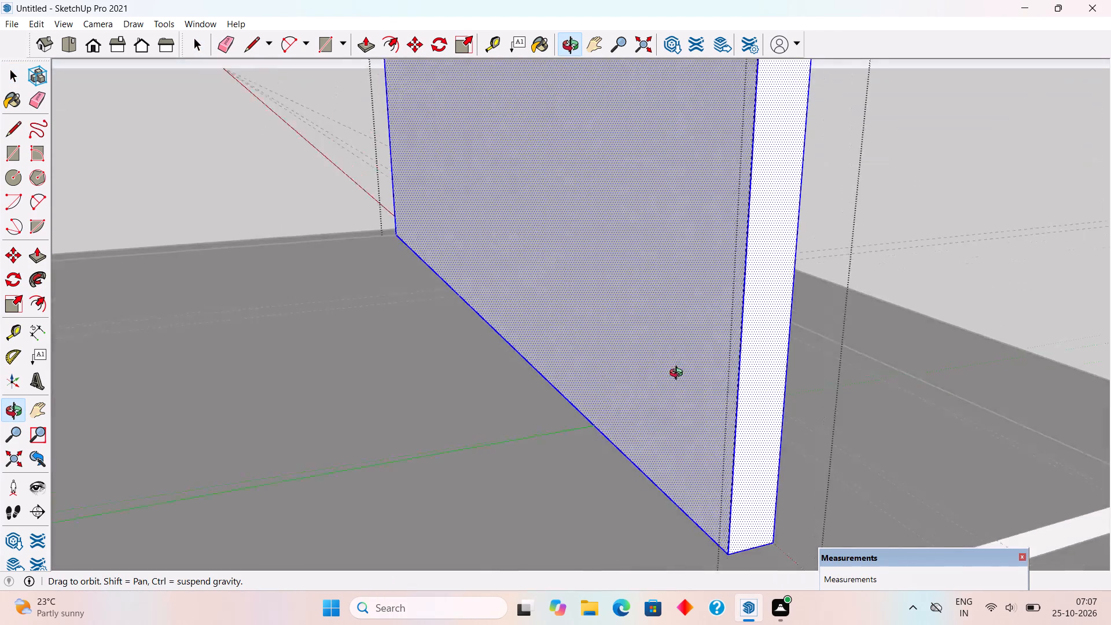
pyautogui.moveTo(679, 374); pyautogui.dragTo(376, 416, button='middle')
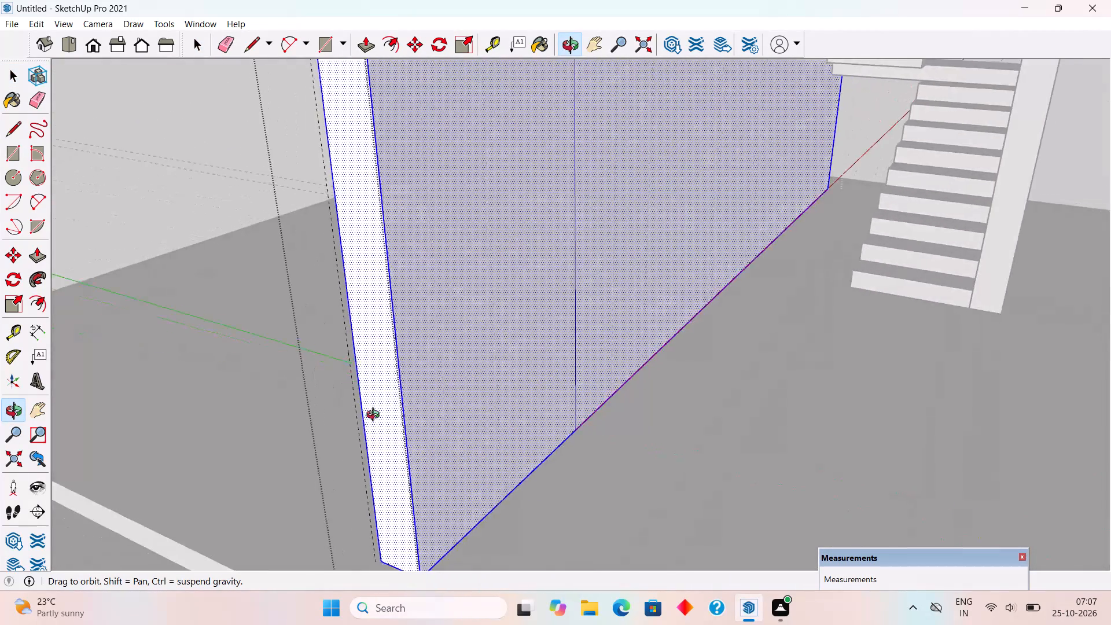
pyautogui.moveTo(376, 416); pyautogui.dragTo(247, 450, button='middle')
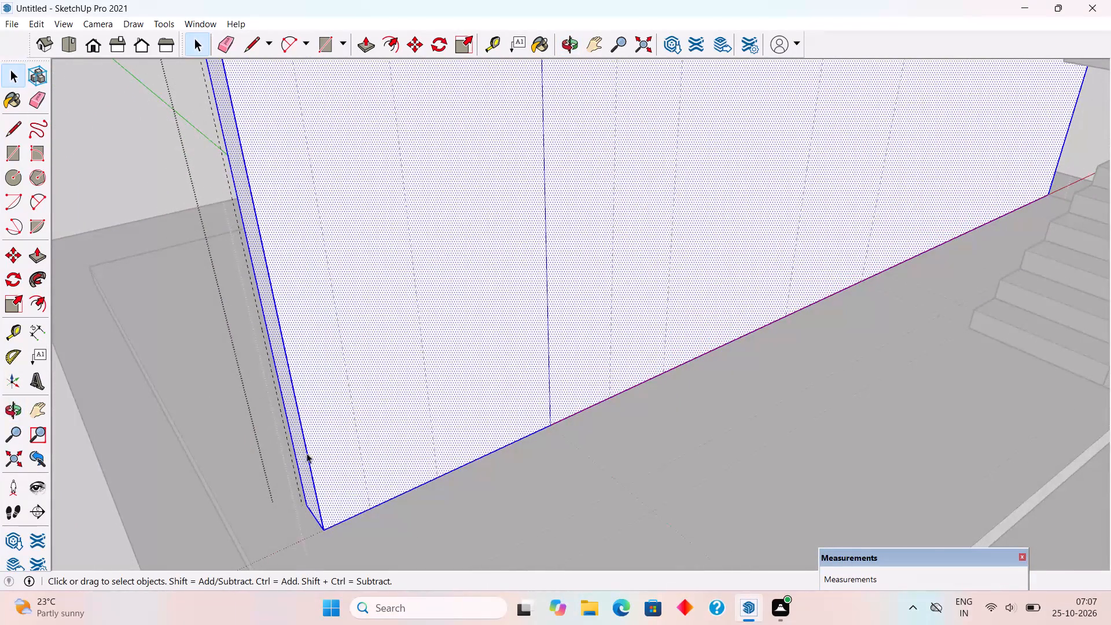
pyautogui.press('t')
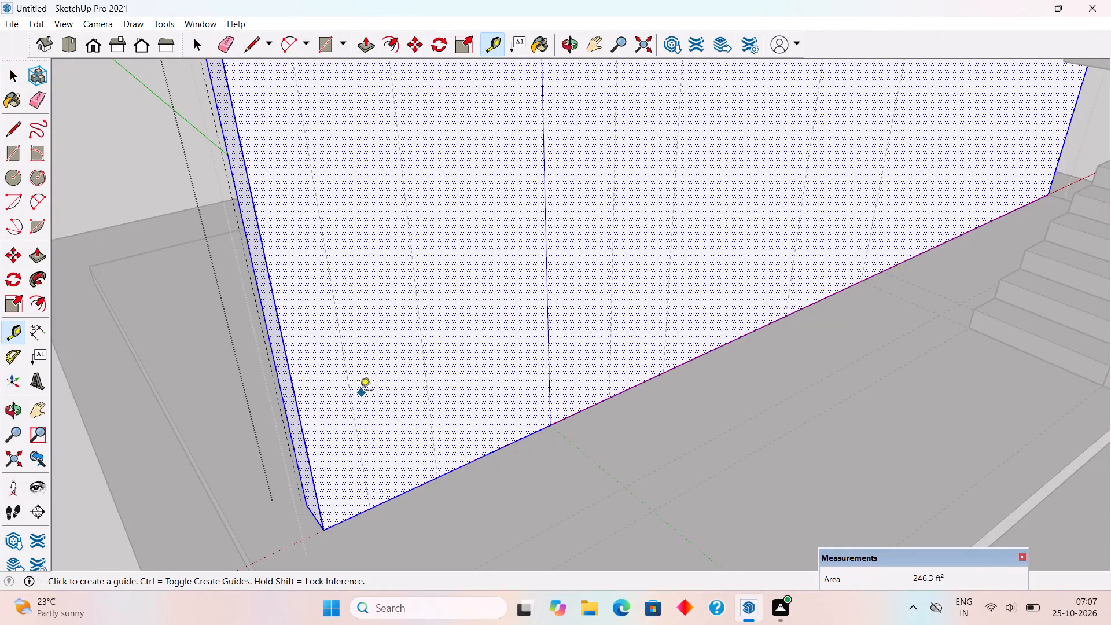
pyautogui.click(340, 340)
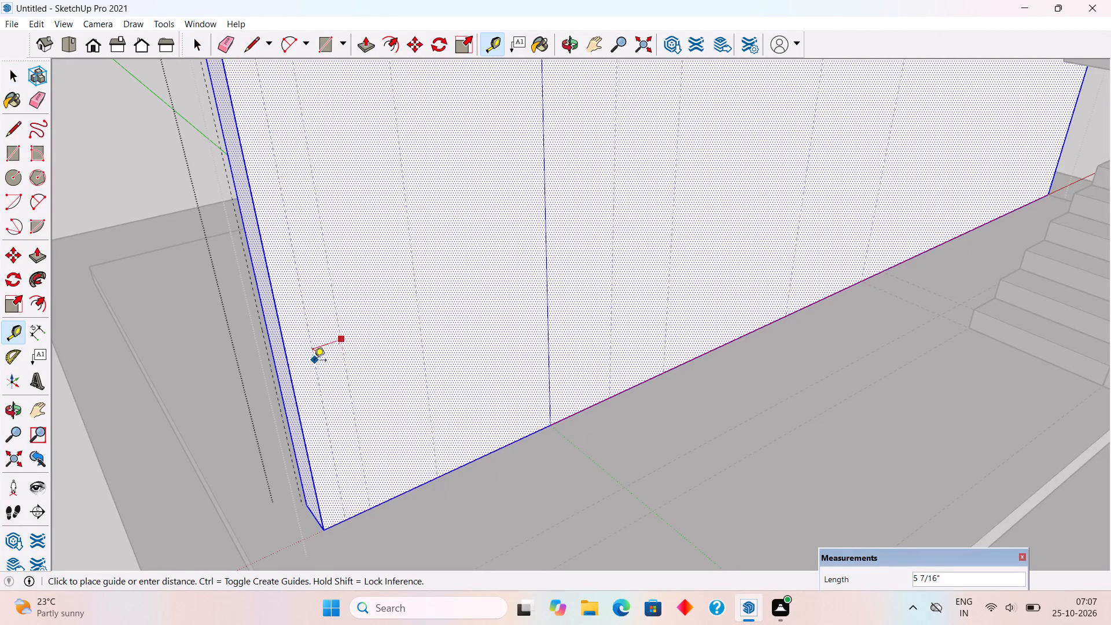
pyautogui.write('1.')
pyautogui.write("2'")
pyautogui.press('Return')
pyautogui.press('space')
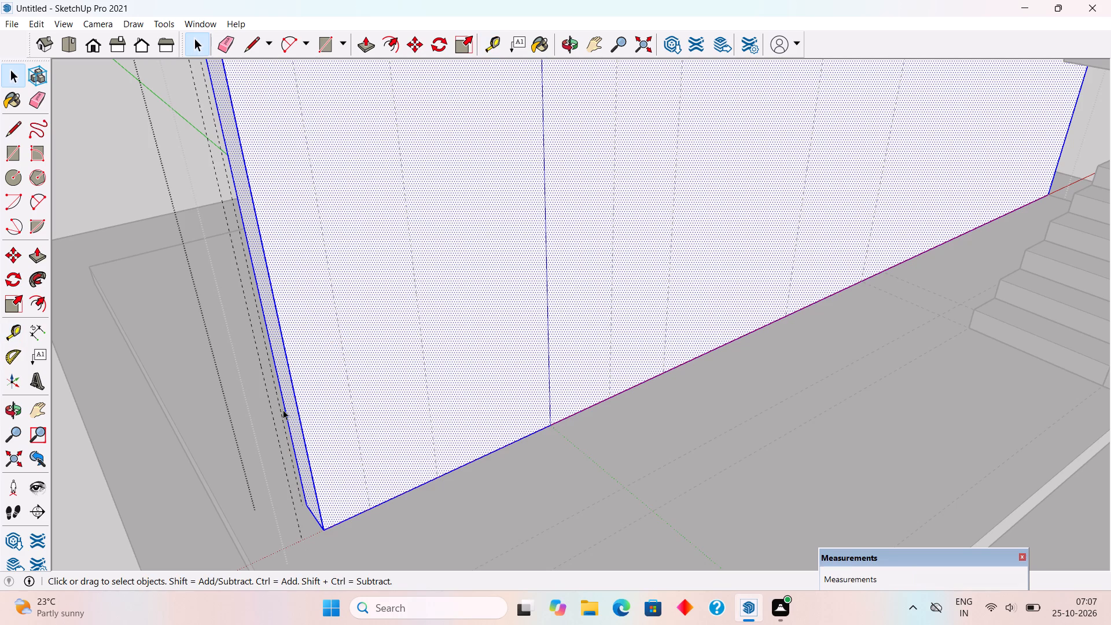
# Push/Pull the long wall's end face outward by about 4 7/16" to meet the new guide.
pyautogui.press('p')
pyautogui.click(296, 411)
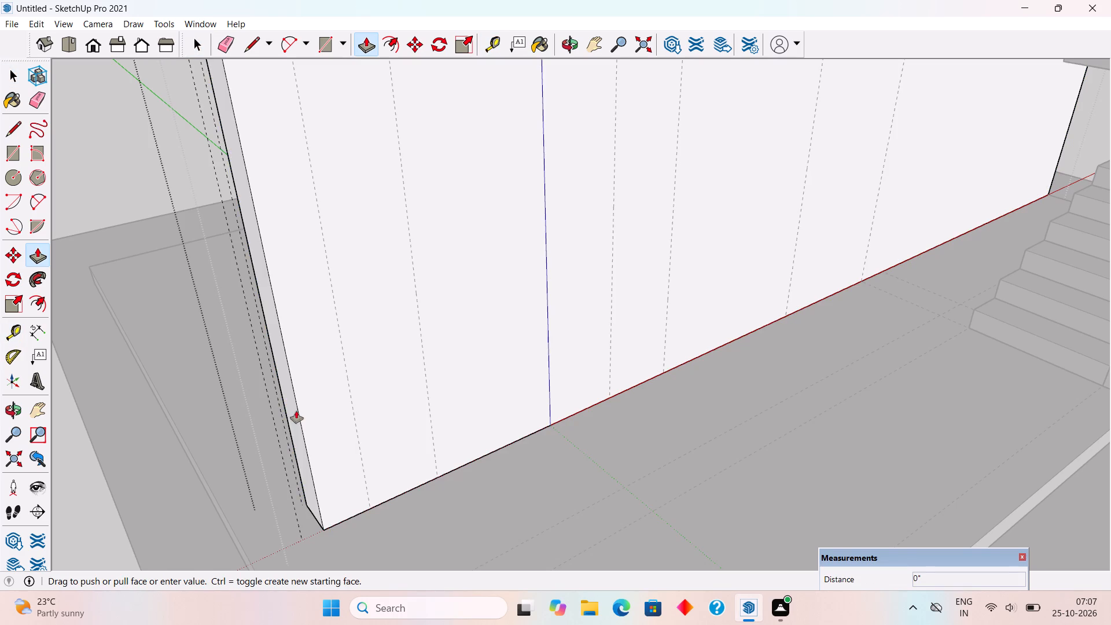
pyautogui.click(275, 441)
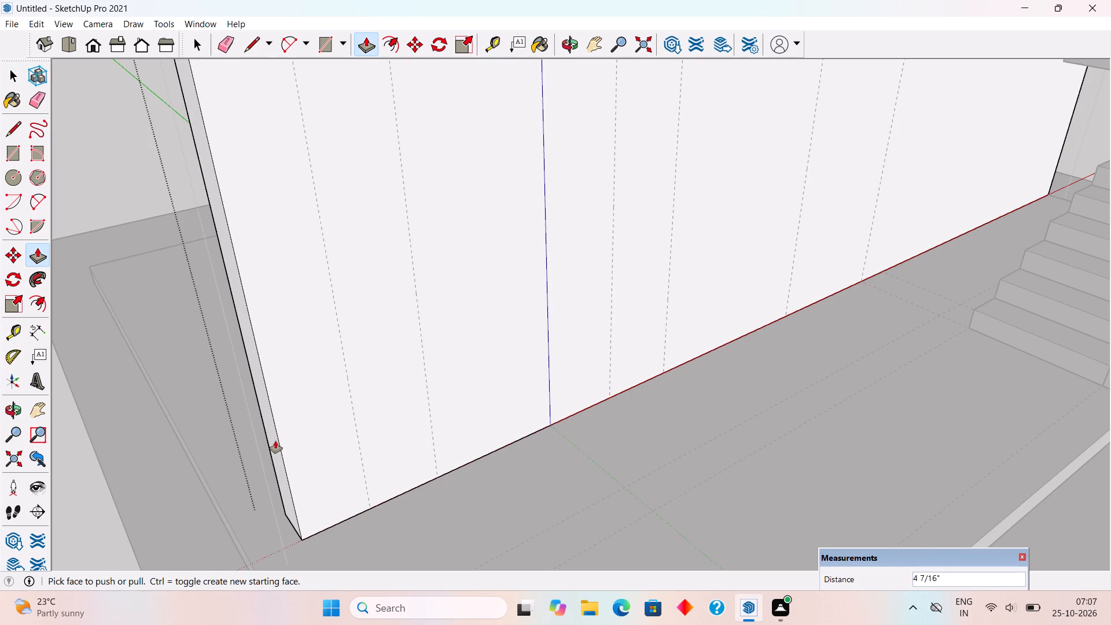
pyautogui.press('space')
pyautogui.scroll(-12, 274, 434)
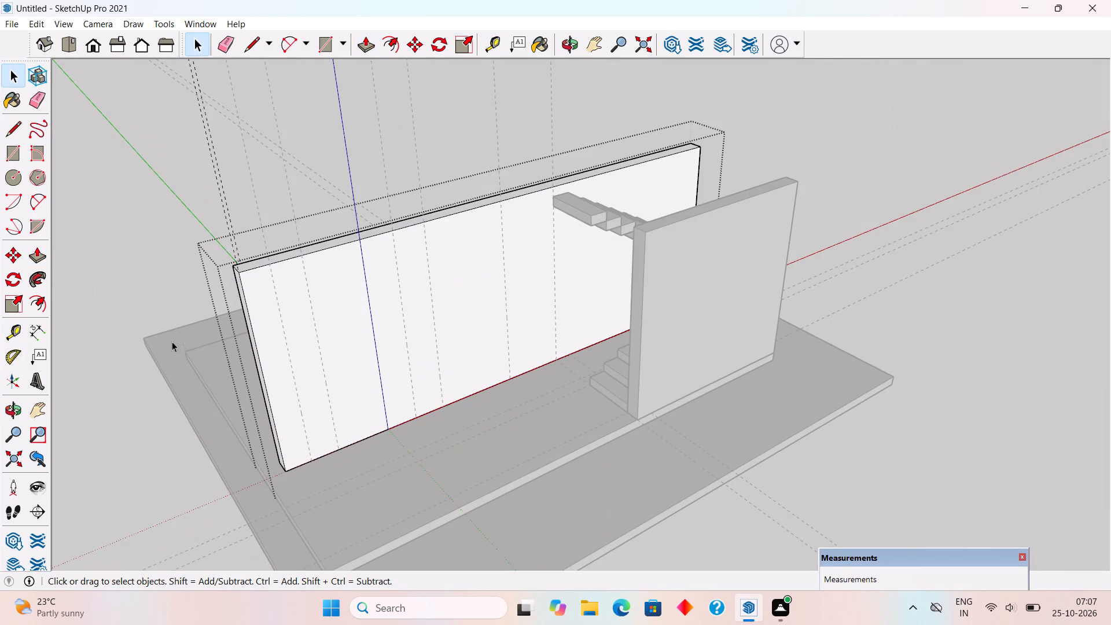
pyautogui.click(157, 309)
# Examine the lengthened wall, its guides and both bases from the front.
pyautogui.moveTo(377, 451); pyautogui.dragTo(204, 333, button='middle')
pyautogui.scroll(1, 208, 334)
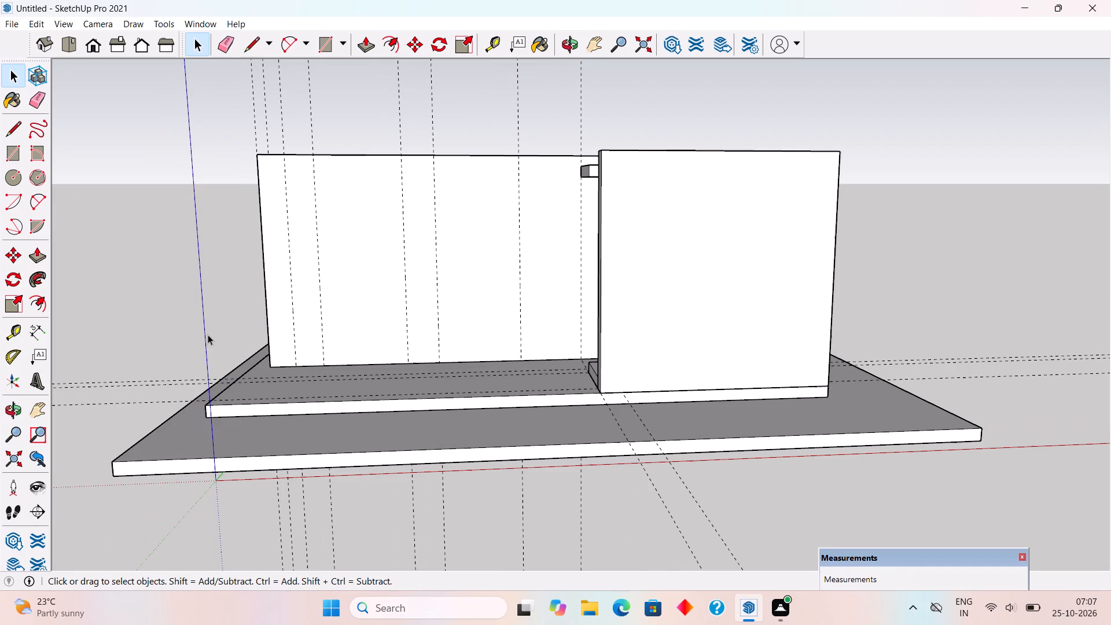
pyautogui.moveTo(601, 374); pyautogui.dragTo(591, 394, button='middle')
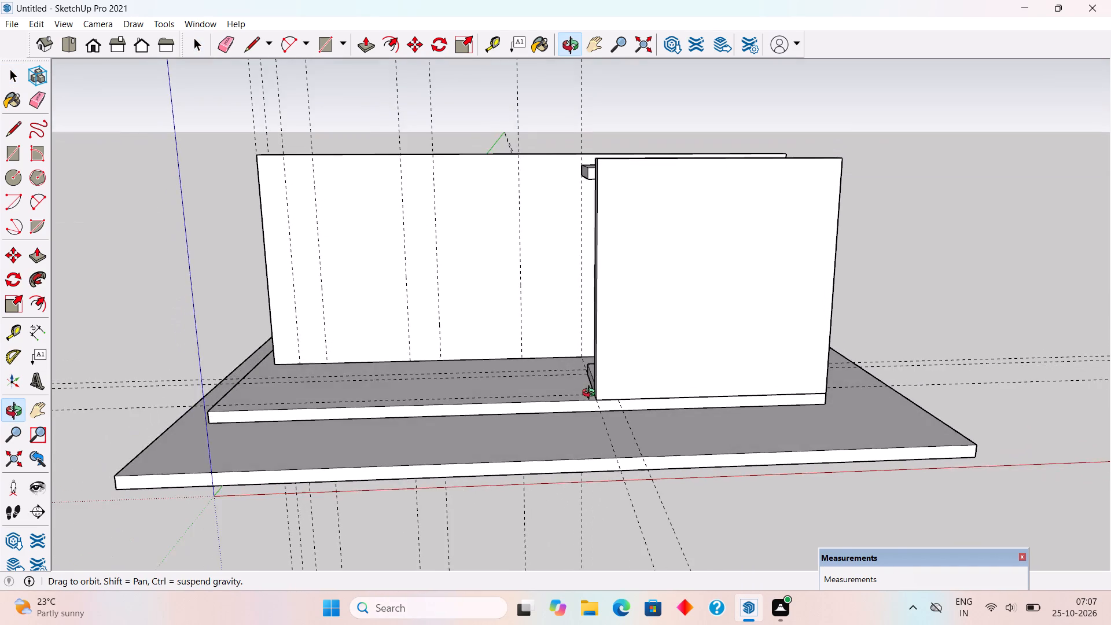
pyautogui.moveTo(591, 394); pyautogui.dragTo(644, 414, button='middle')
pyautogui.scroll(1, 638, 405)
pyautogui.moveTo(638, 398); pyautogui.dragTo(585, 310, button='middle')
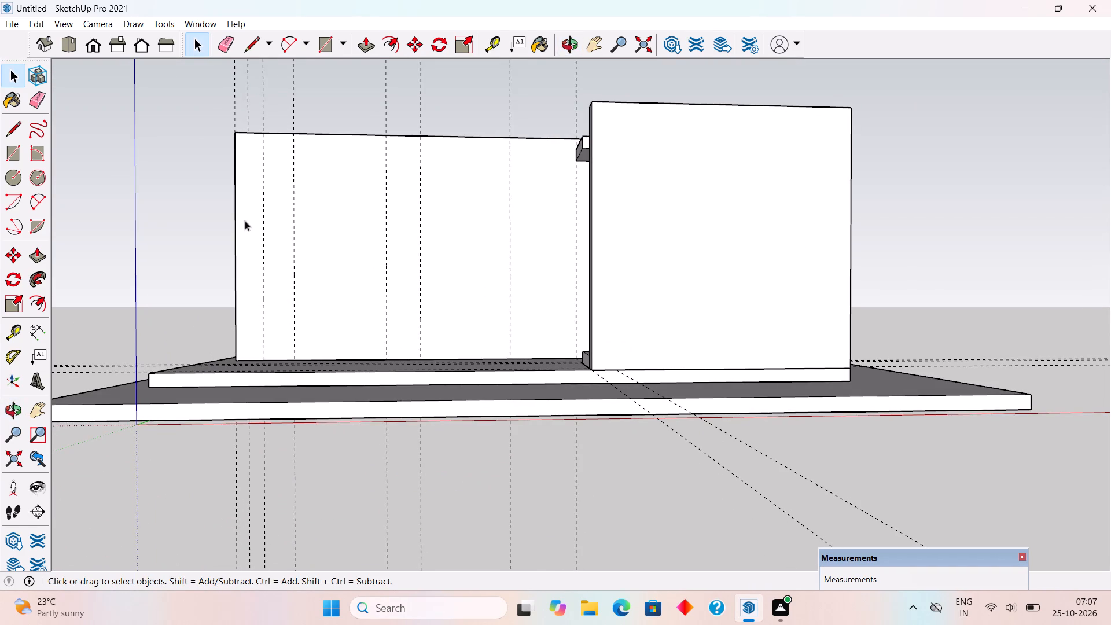
pyautogui.scroll(1, 207, 197)
pyautogui.scroll(-7, 206, 196)
# Select the staircase, both walls and both bases, and move them together about 17' 4" along the red axis, away from the origin.
pyautogui.moveTo(223, 233); pyautogui.dragTo(226, 240, button='middle')
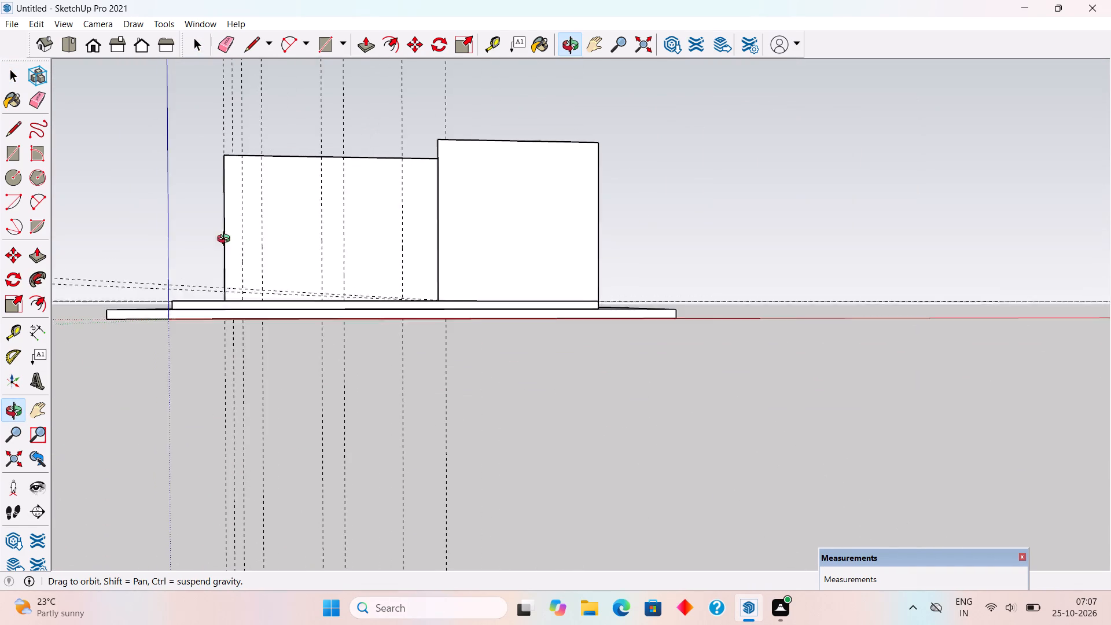
pyautogui.moveTo(226, 240); pyautogui.dragTo(241, 494, button='middle')
pyautogui.scroll(-2, 241, 494)
pyautogui.moveTo(89, 128); pyautogui.dragTo(131, 358)
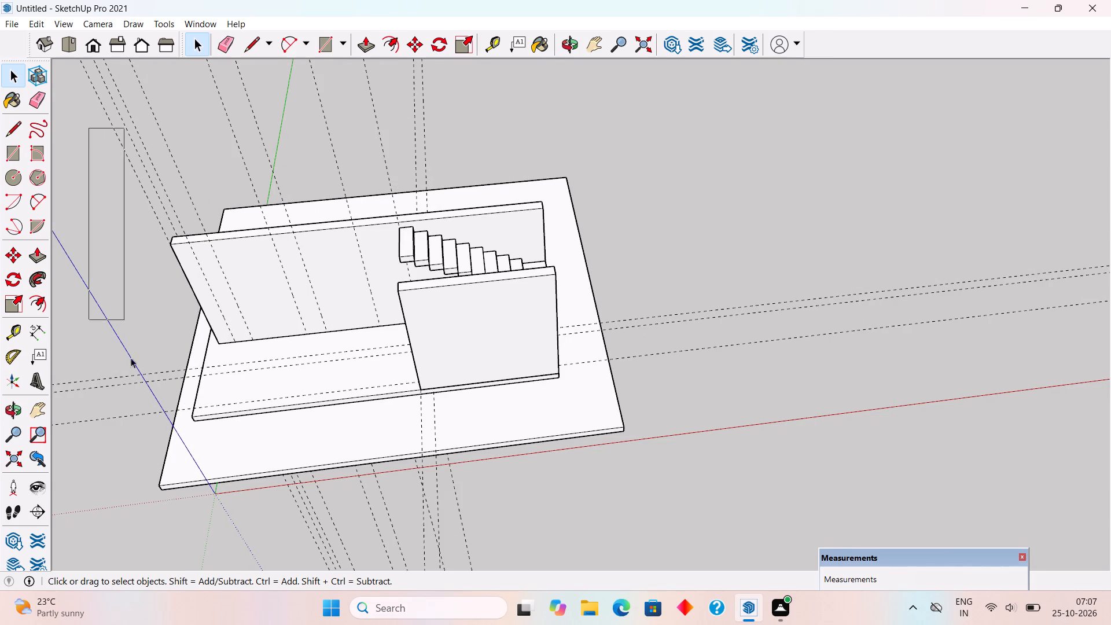
pyautogui.moveTo(131, 358); pyautogui.dragTo(560, 550)
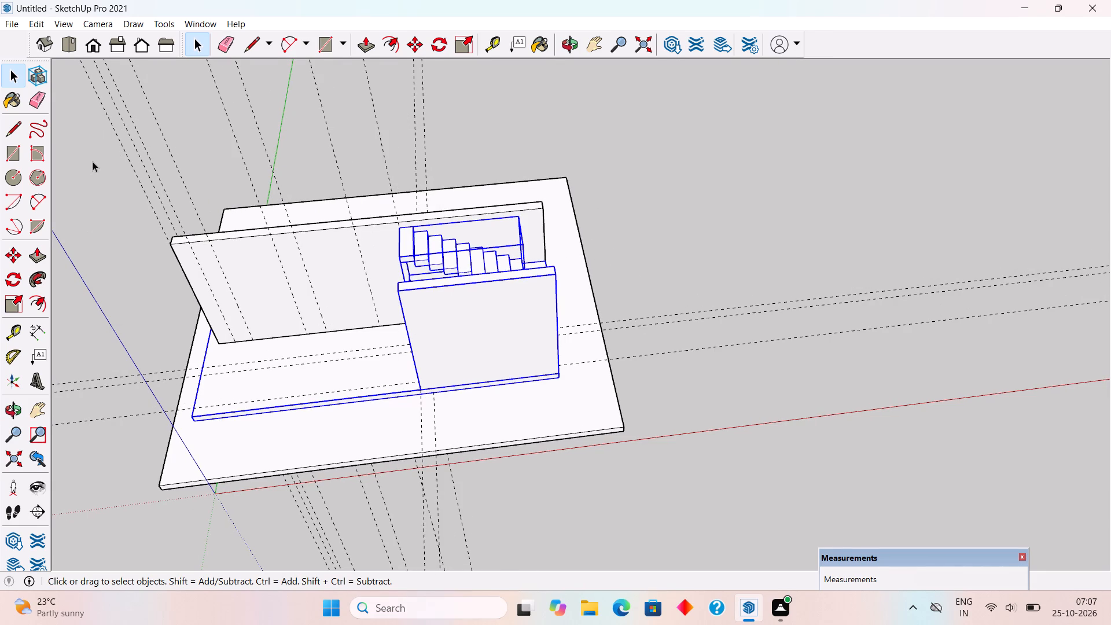
pyautogui.moveTo(93, 161); pyautogui.dragTo(564, 501)
pyautogui.keyDown('ctrl'); pyautogui.click(266, 293); pyautogui.keyUp('ctrl')
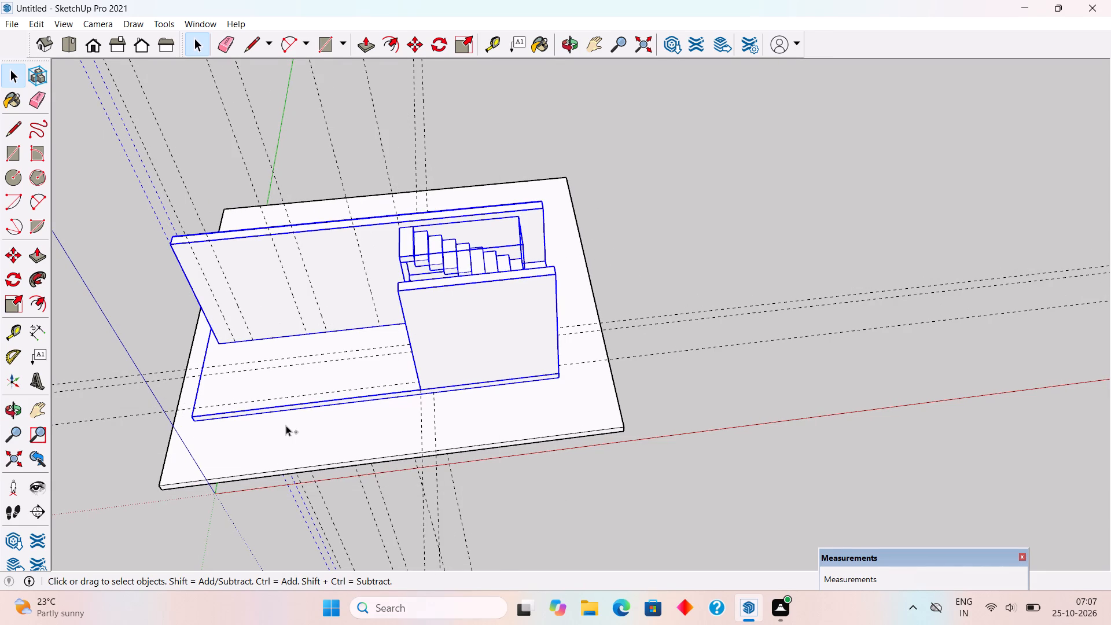
pyautogui.keyDown('ctrl'); pyautogui.click(286, 426); pyautogui.keyUp('ctrl')
pyautogui.keyDown('ctrl'); pyautogui.moveTo(569, 425); pyautogui.dragTo(360, 377, button='middle'); pyautogui.keyUp('ctrl')
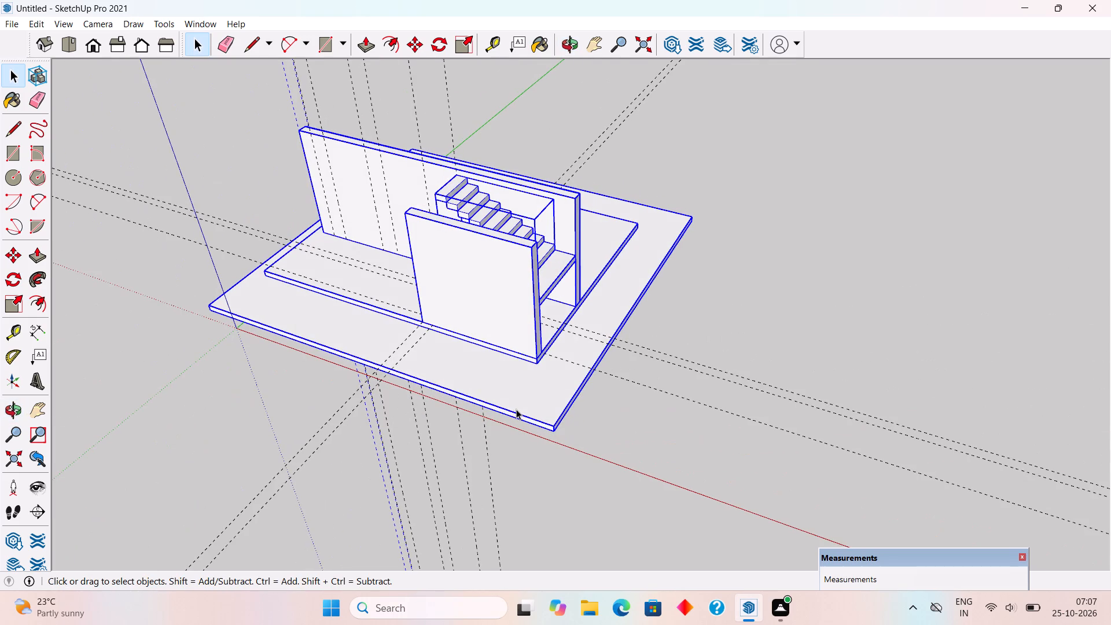
pyautogui.press('m')
pyautogui.click(518, 398)
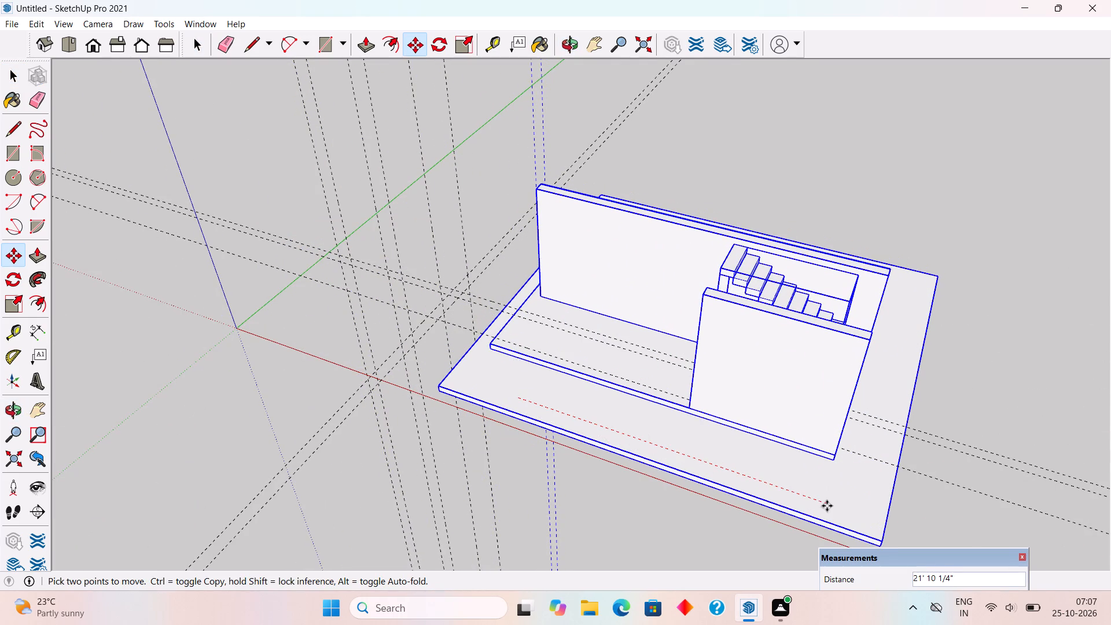
pyautogui.click(752, 485)
pyautogui.moveTo(430, 538); pyautogui.dragTo(622, 395, button='middle')
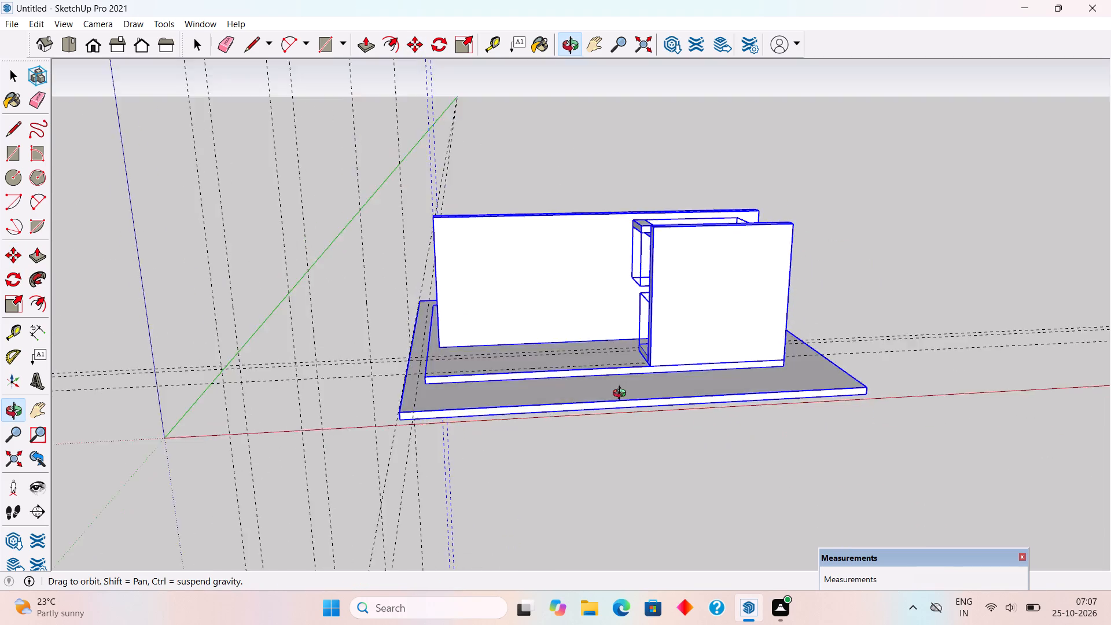
pyautogui.moveTo(622, 395); pyautogui.dragTo(551, 346, button='middle')
pyautogui.press('space')
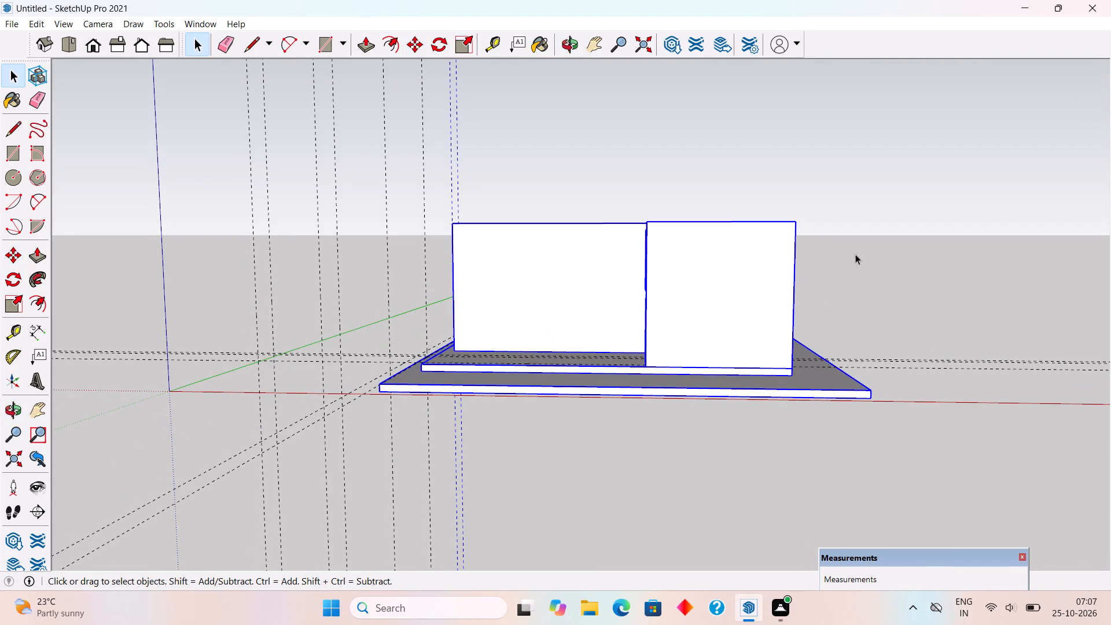
pyautogui.click(898, 189)
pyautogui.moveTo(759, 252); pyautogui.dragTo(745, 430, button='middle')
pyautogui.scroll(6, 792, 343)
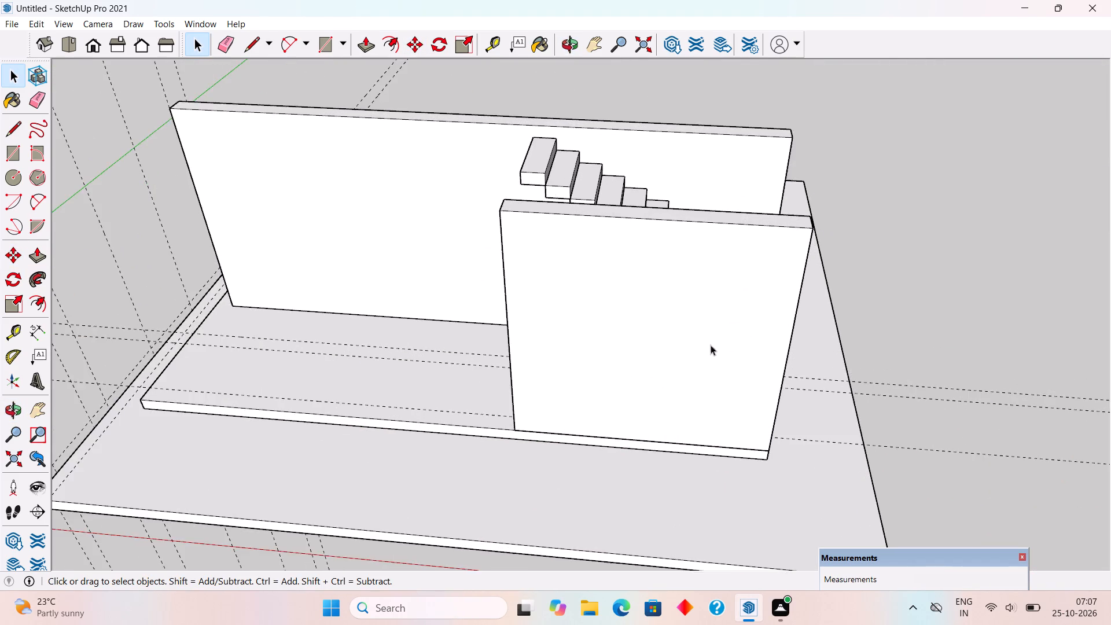
# Push/Pull the upper base's end face on the stair-landing side outward by 9".
pyautogui.moveTo(707, 344); pyautogui.dragTo(794, 423, button='middle')
pyautogui.scroll(-4, 736, 431)
pyautogui.moveTo(788, 436); pyautogui.dragTo(632, 254, button='middle')
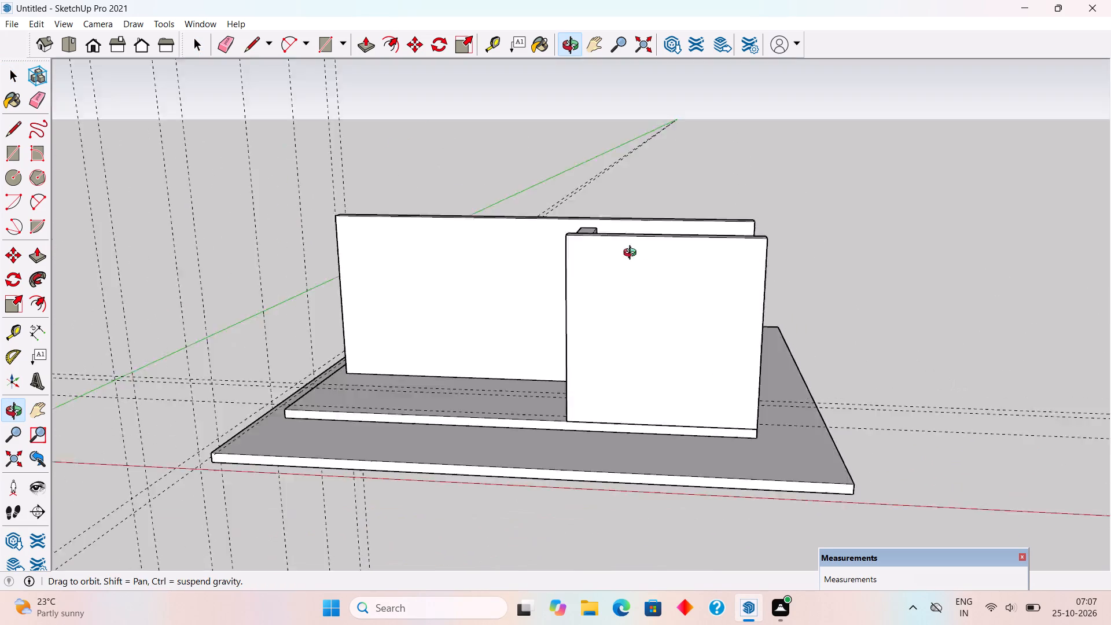
pyautogui.moveTo(632, 254); pyautogui.dragTo(560, 196, button='middle')
pyautogui.moveTo(553, 447); pyautogui.dragTo(373, 479, button='middle')
pyautogui.scroll(4, 653, 454)
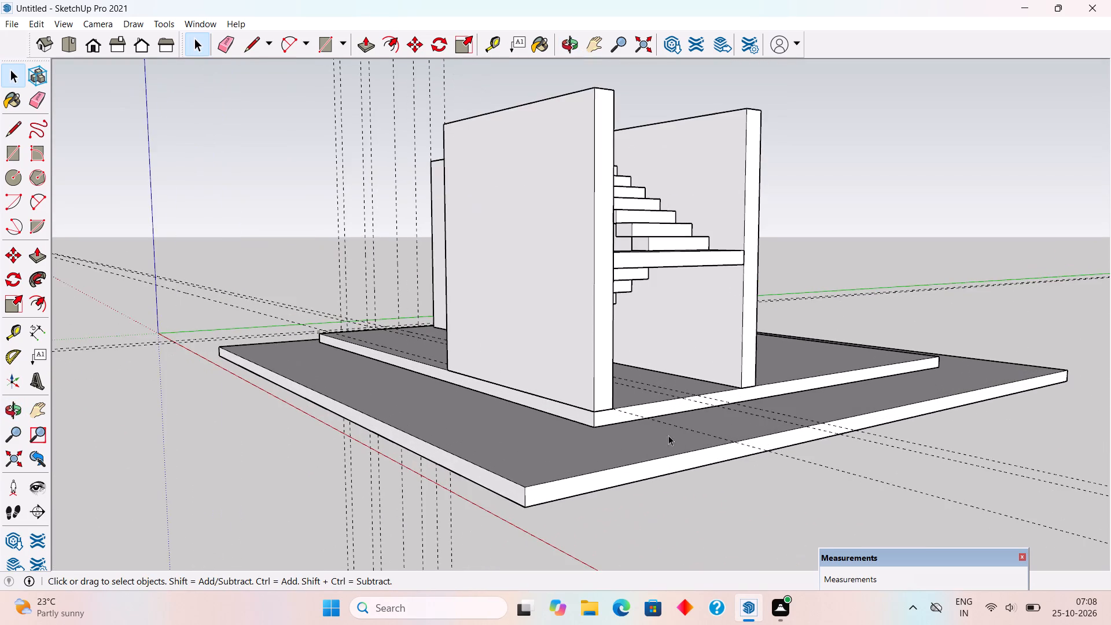
pyautogui.scroll(4, 685, 425)
pyautogui.tripleClick(682, 403)
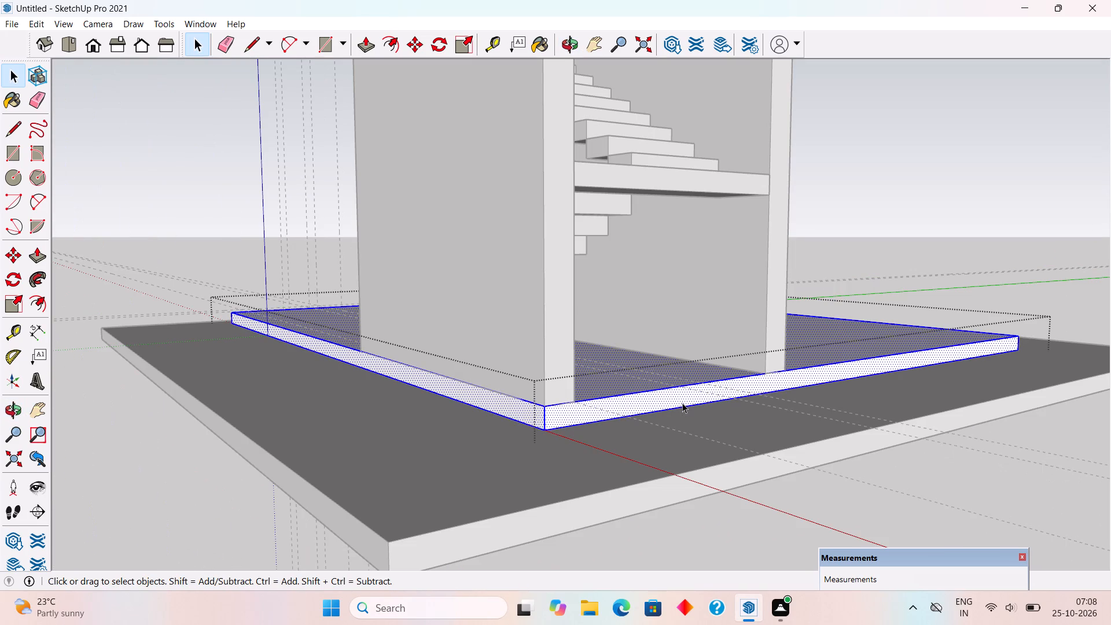
pyautogui.press('p')
pyautogui.click(686, 400)
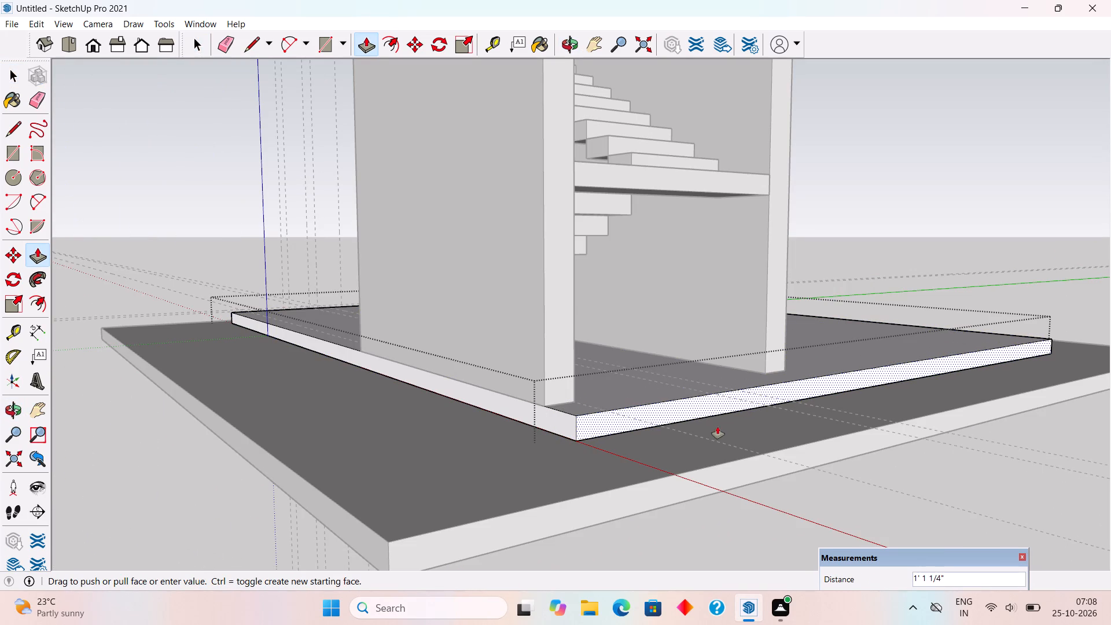
pyautogui.press('9')
pyautogui.hotkey('shift', '"')
pyautogui.press('Return')
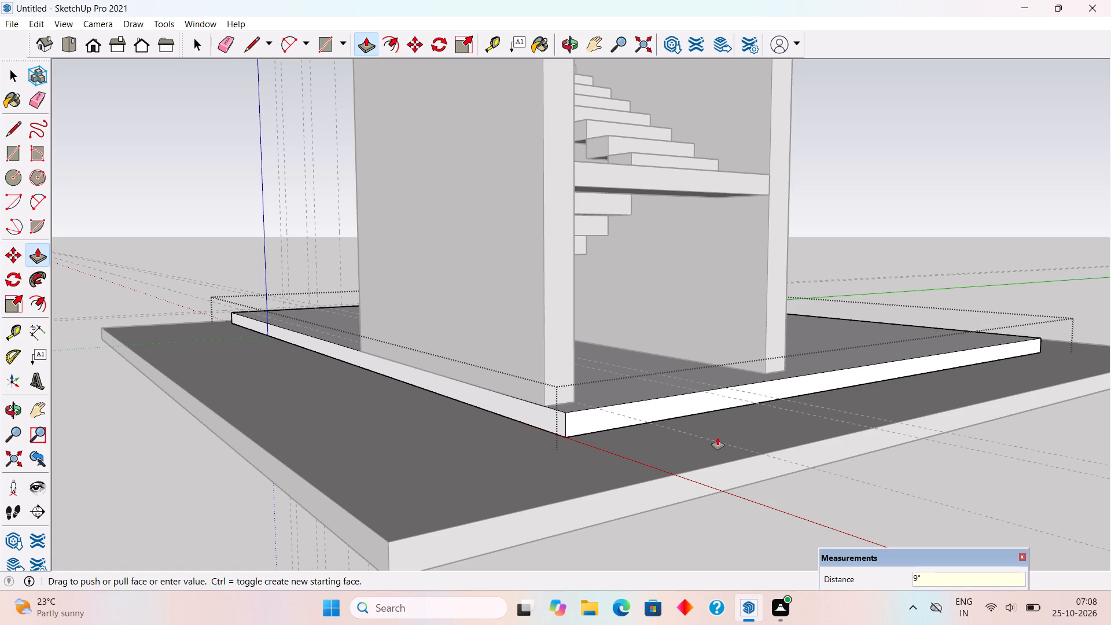
pyautogui.press('space')
# Push/Pull the short wall's landing-side end face outward until it is flush with the extended upper base's edge.
pyautogui.doubleClick(568, 332)
pyautogui.click(568, 332)
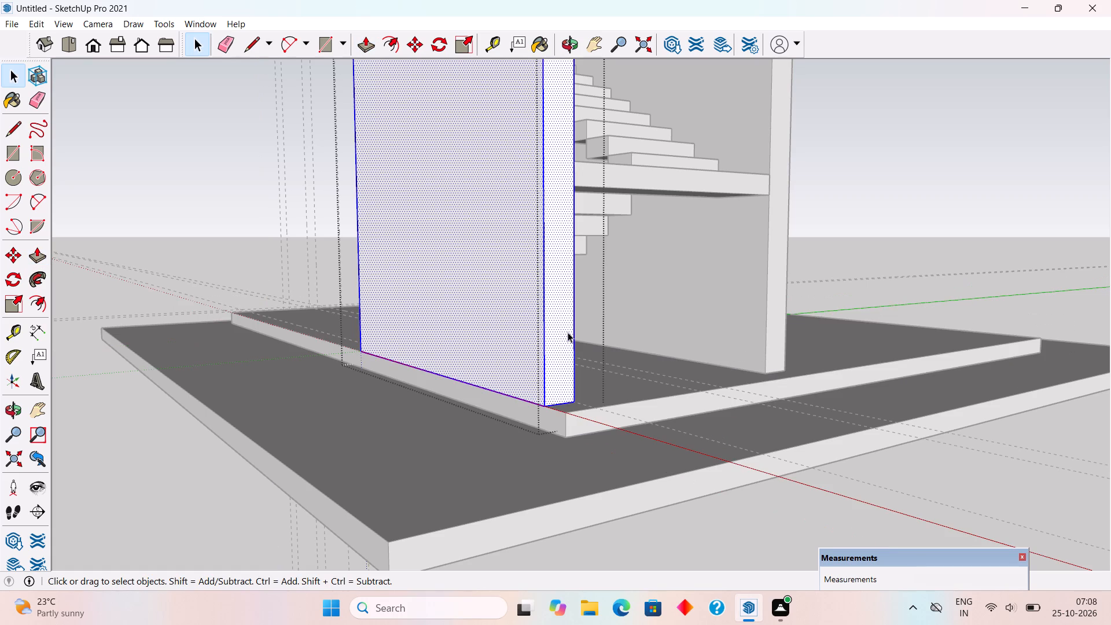
pyautogui.press('p')
pyautogui.click(559, 389)
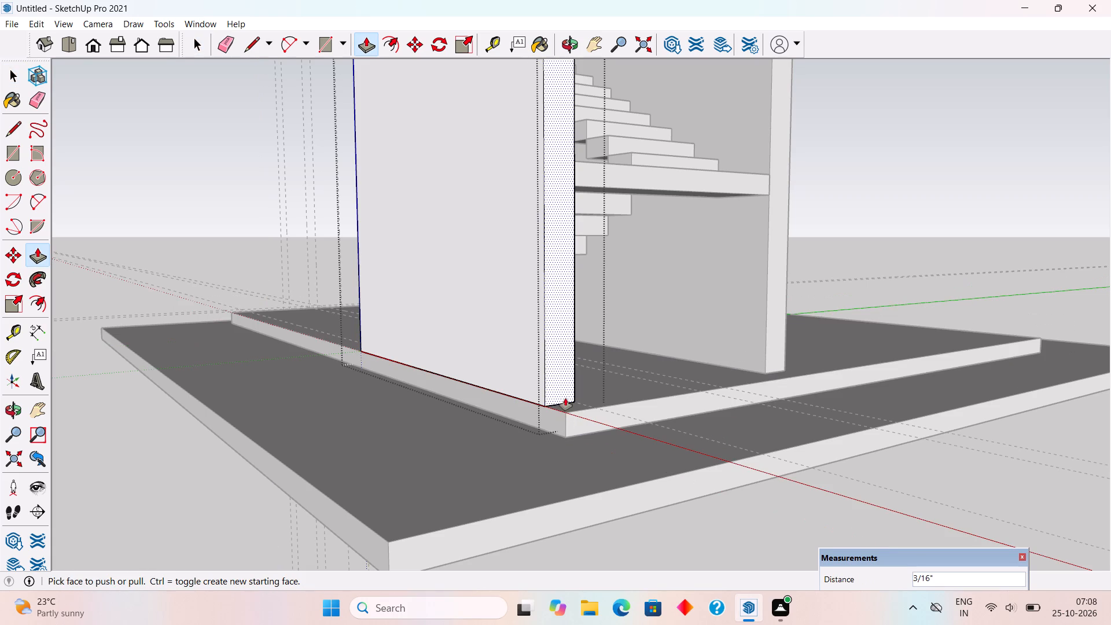
pyautogui.click(564, 393)
pyautogui.click(564, 418)
pyautogui.press('space')
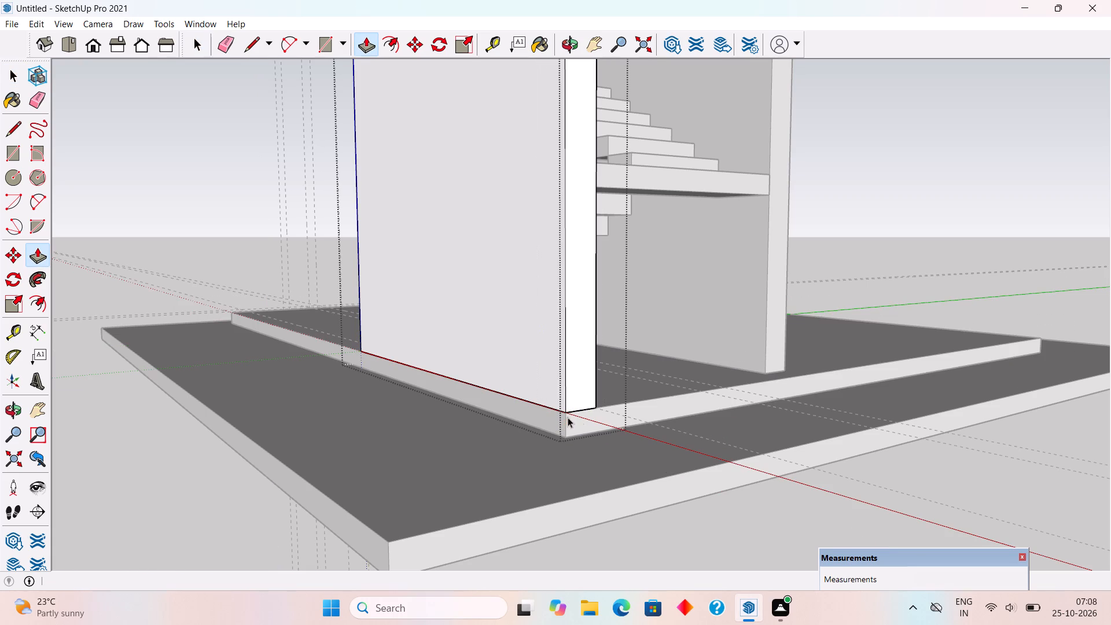
# Push/Pull the long wall's landing-side end face outward by 9" to reach the upper base's edge.
pyautogui.tripleClick(771, 344)
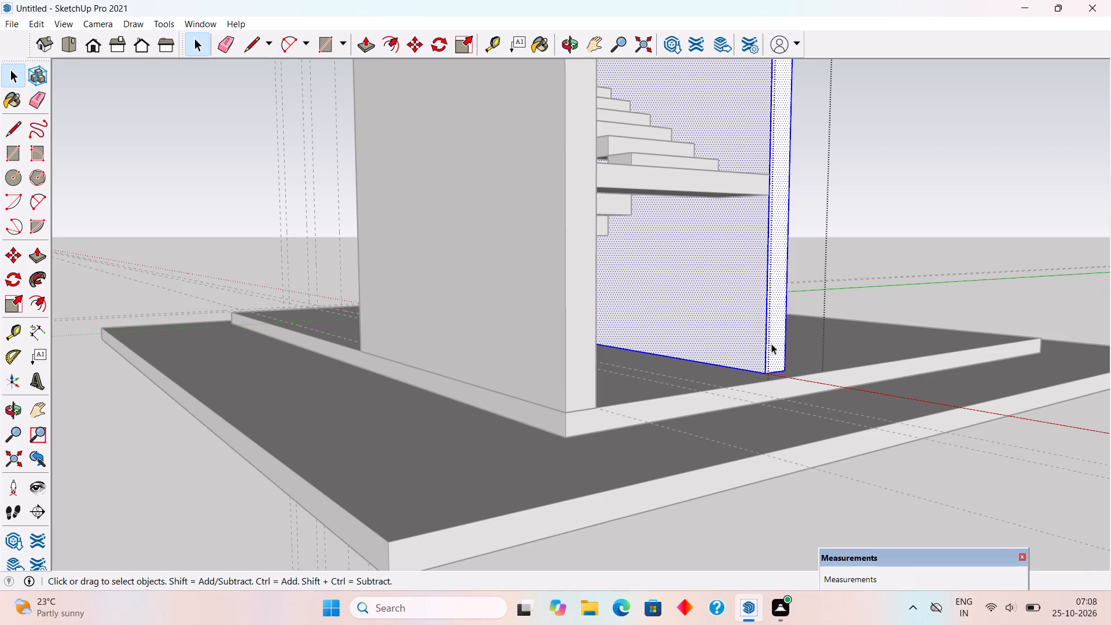
pyautogui.press('p')
pyautogui.click(773, 370)
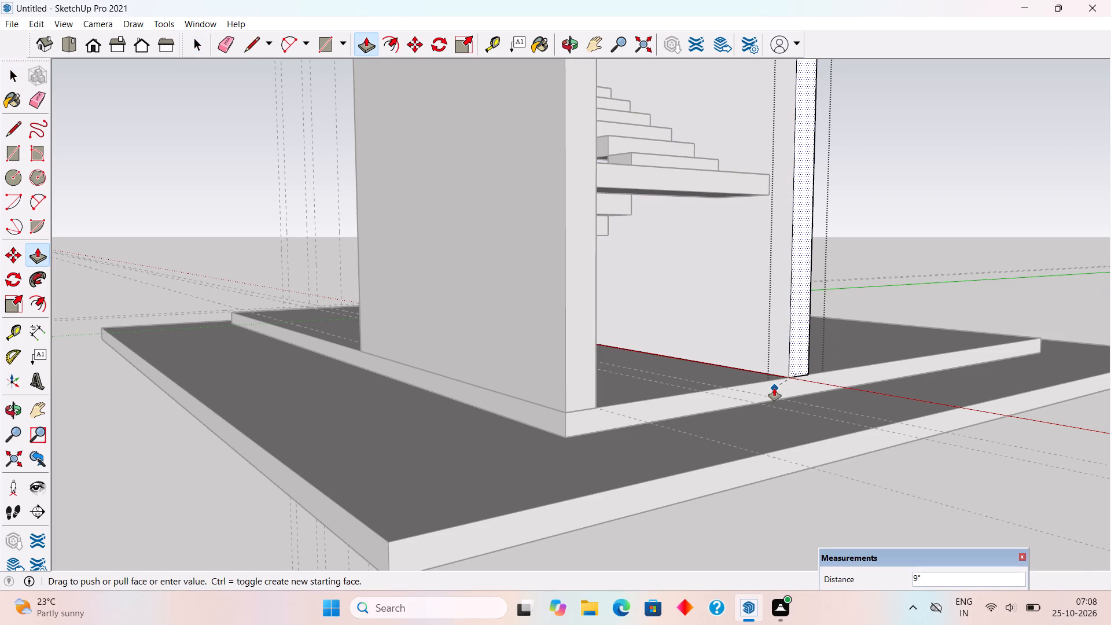
pyautogui.click(774, 388)
pyautogui.press('space')
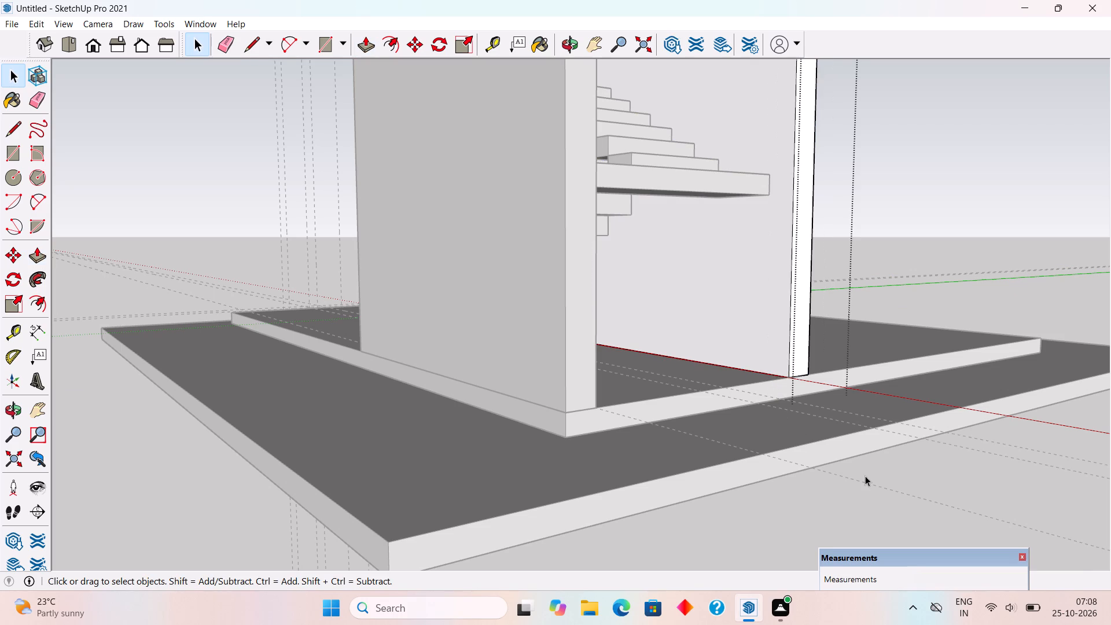
pyautogui.click(875, 472)
# Place a guide on the upper base offset 9" inward from its landing-side edge.
pyautogui.moveTo(858, 390); pyautogui.dragTo(531, 578, button='middle')
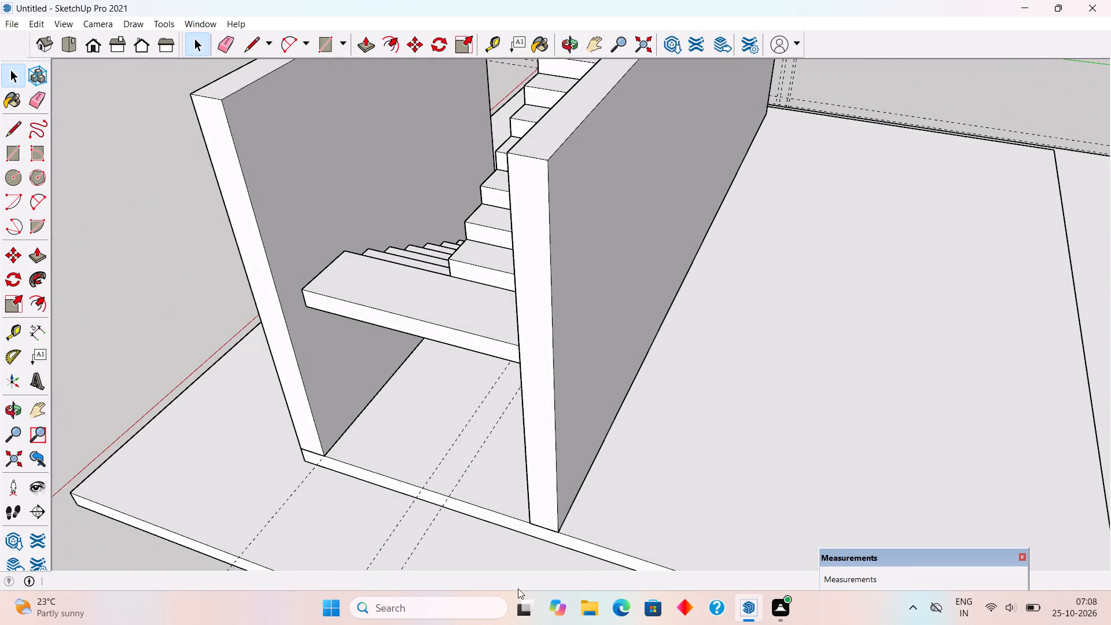
pyautogui.scroll(3, 478, 508)
pyautogui.moveTo(557, 523); pyautogui.dragTo(574, 530, button='middle')
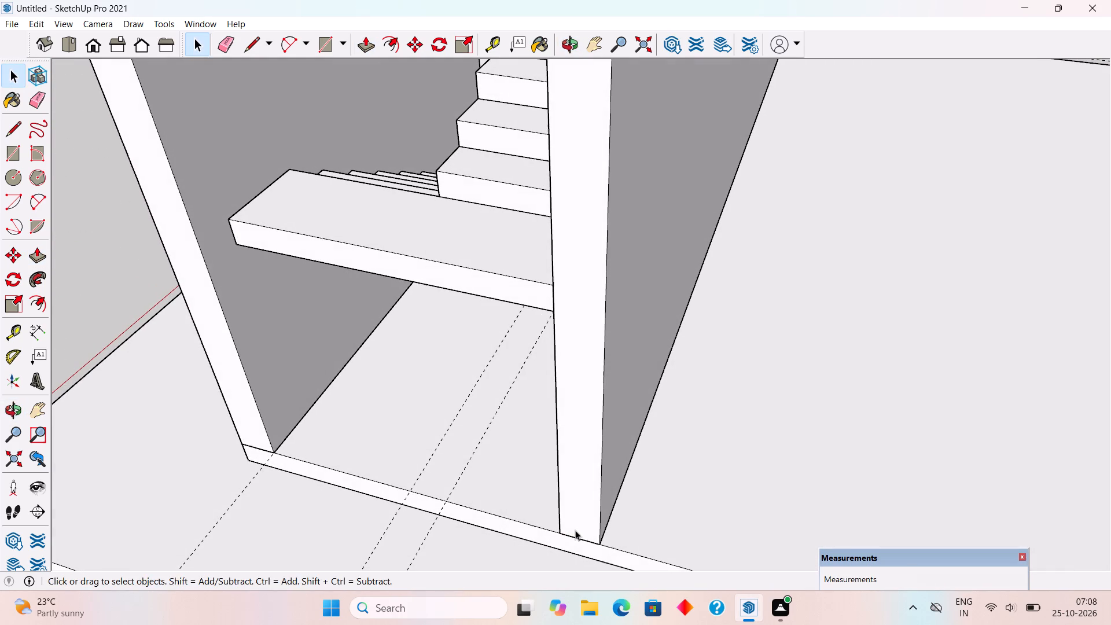
pyautogui.press('t')
pyautogui.click(521, 518)
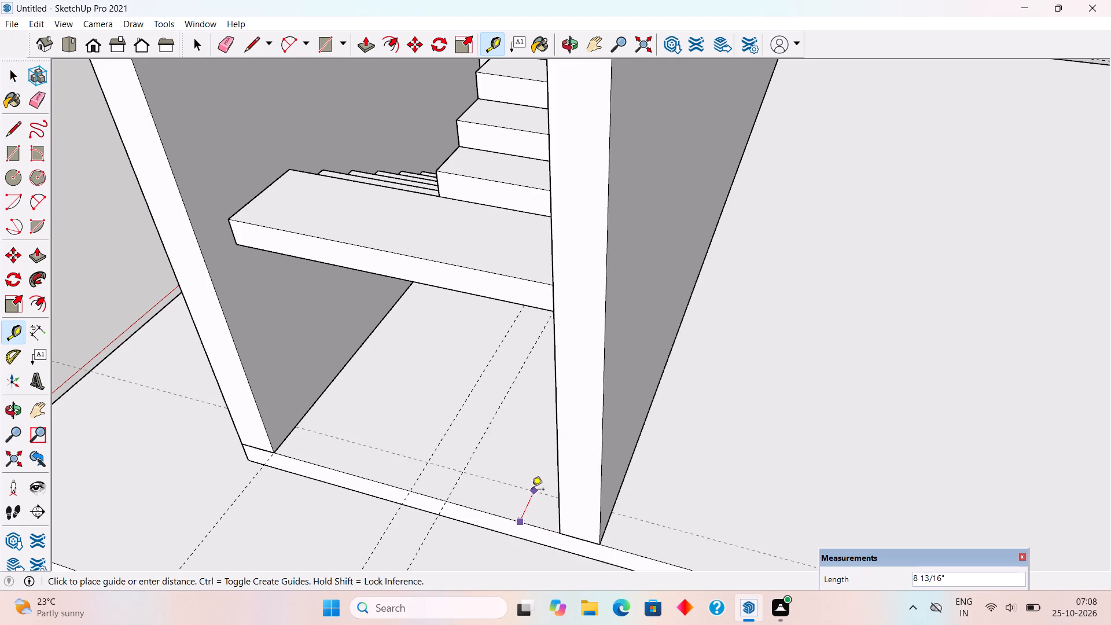
pyautogui.write('9"')
pyautogui.press('Return')
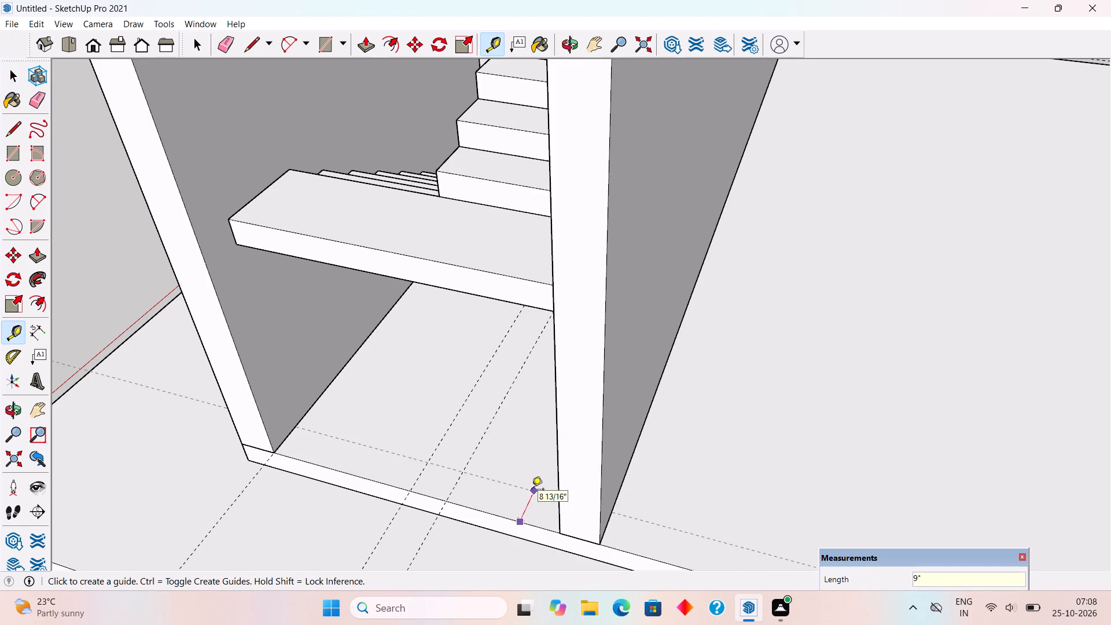
# Draw a 9" by 6' rectangle between the two walls along the guide and Push/Pull it up 10' to their tops.
pyautogui.press('r')
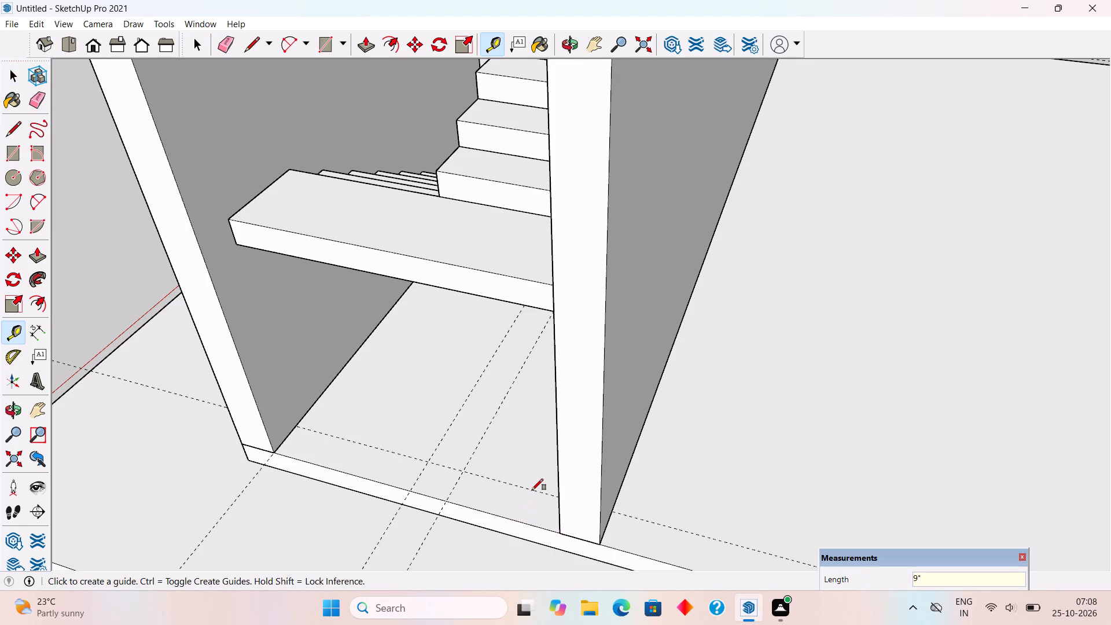
pyautogui.click(296, 427)
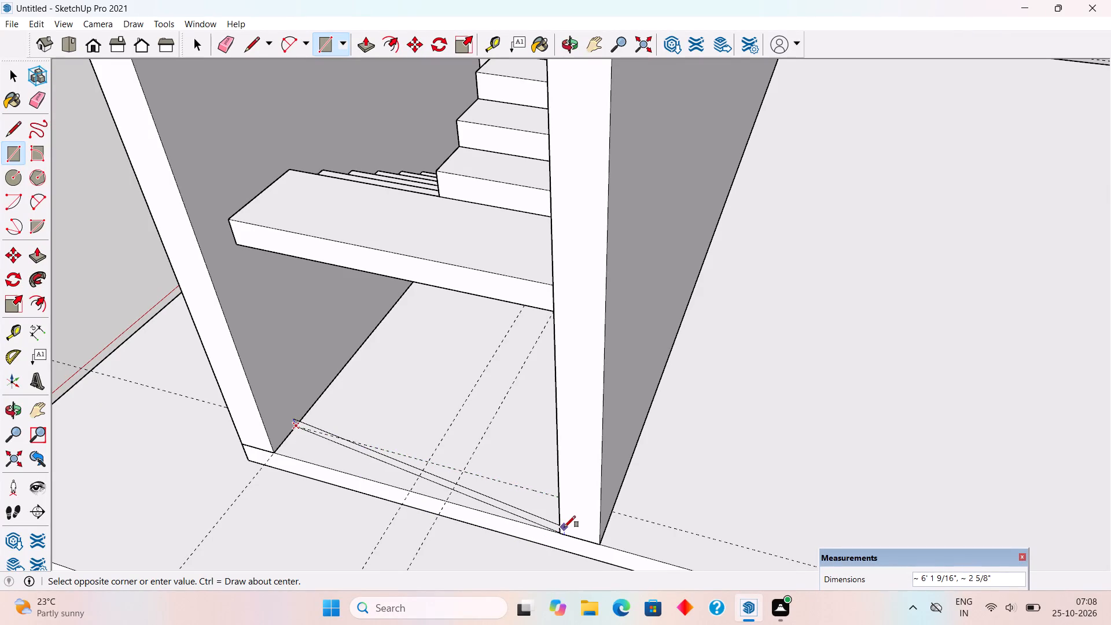
pyautogui.click(565, 532)
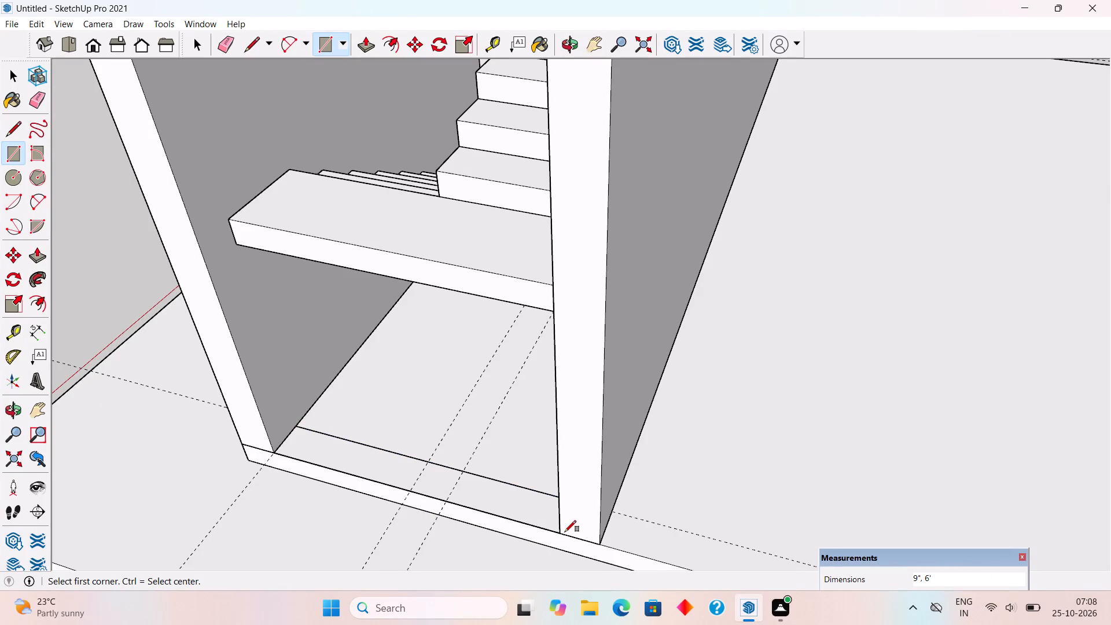
pyautogui.click(562, 534)
pyautogui.press('p')
pyautogui.click(545, 519)
pyautogui.scroll(-3, 545, 507)
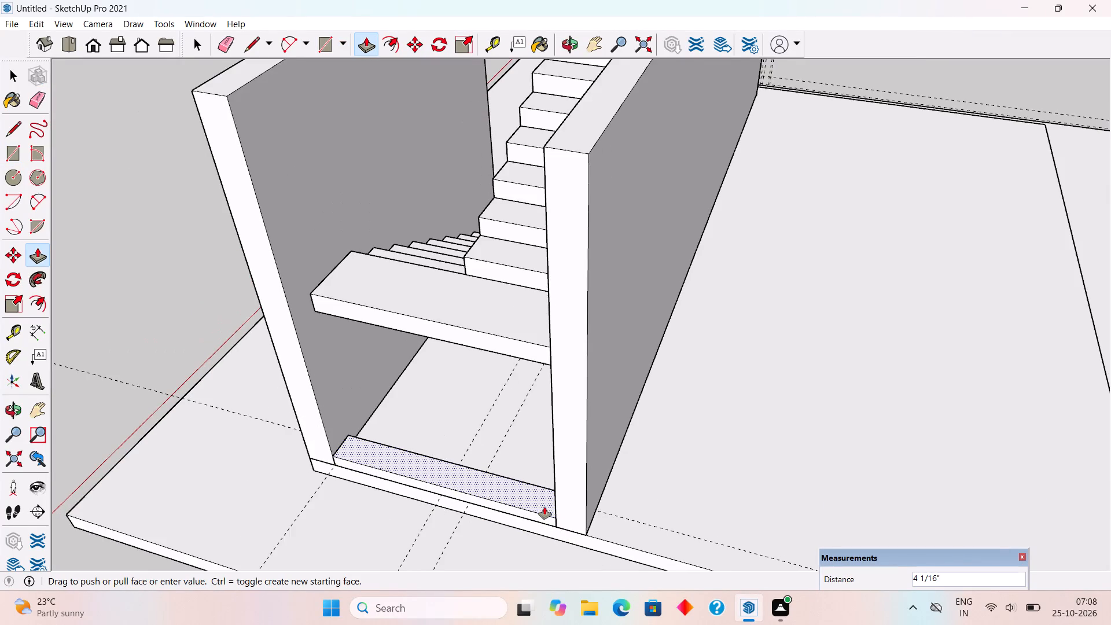
pyautogui.scroll(-4, 545, 507)
pyautogui.click(564, 294)
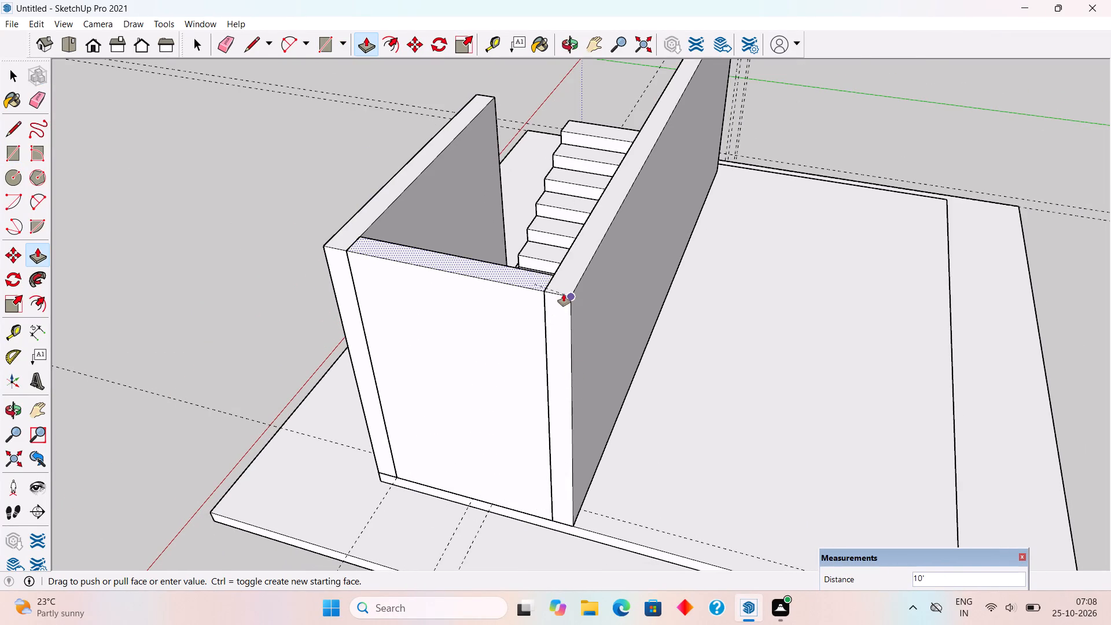
pyautogui.press('space')
# Make the new end wall between the short and long walls a group.
pyautogui.tripleClick(539, 406)
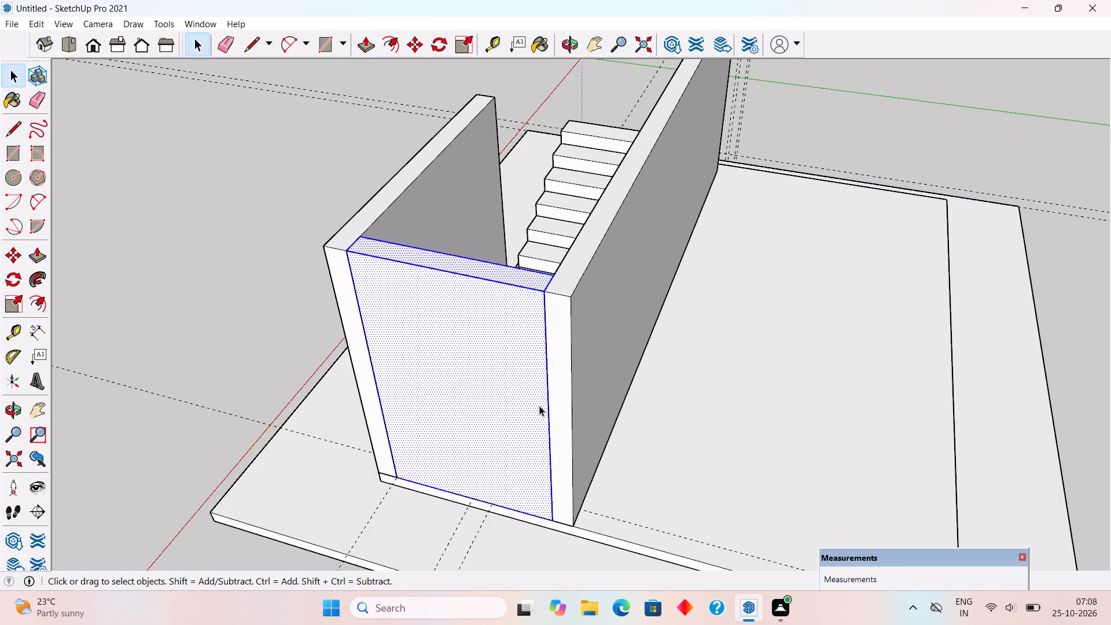
pyautogui.rightClick(539, 406)
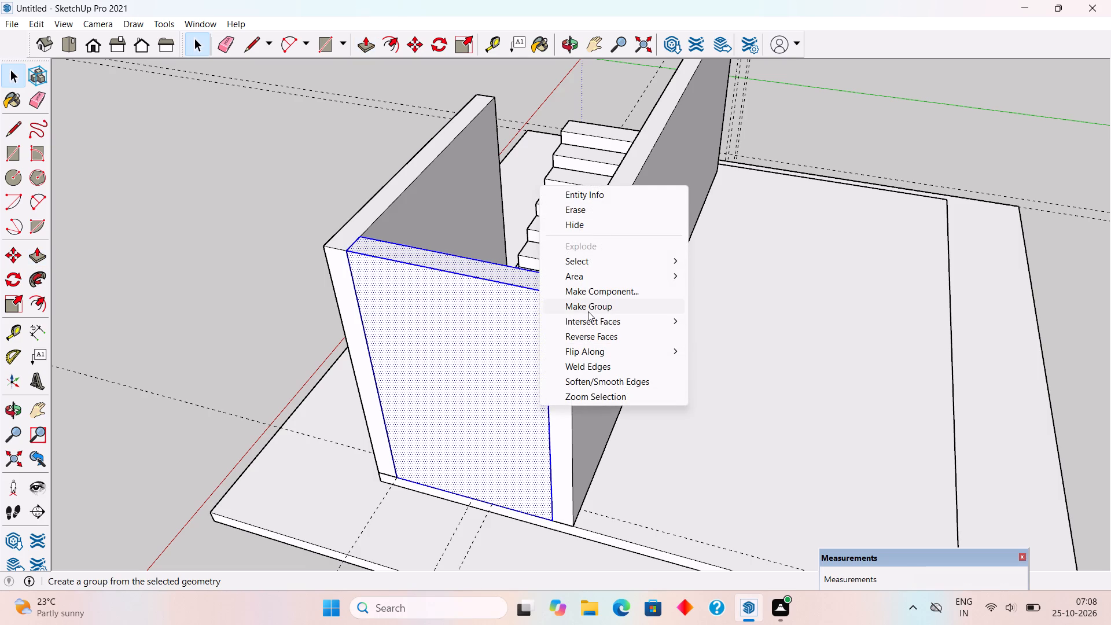
pyautogui.click(588, 311)
# Draw a 9" by 12' 6" rectangle from the long wall to the upper base's corner and Push/Pull it up to the long wall's top.
pyautogui.scroll(-6, 588, 289)
pyautogui.scroll(3, 950, 508)
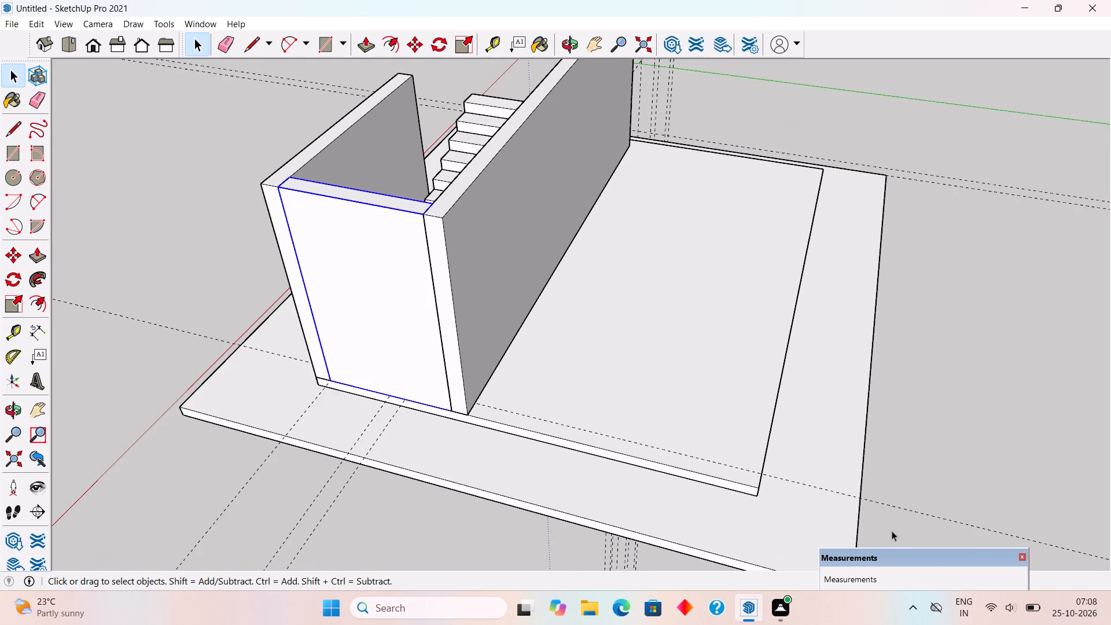
pyautogui.scroll(2, 885, 540)
pyautogui.scroll(1, 834, 499)
pyautogui.moveTo(812, 486); pyautogui.dragTo(779, 517, button='middle')
pyautogui.scroll(1, 779, 517)
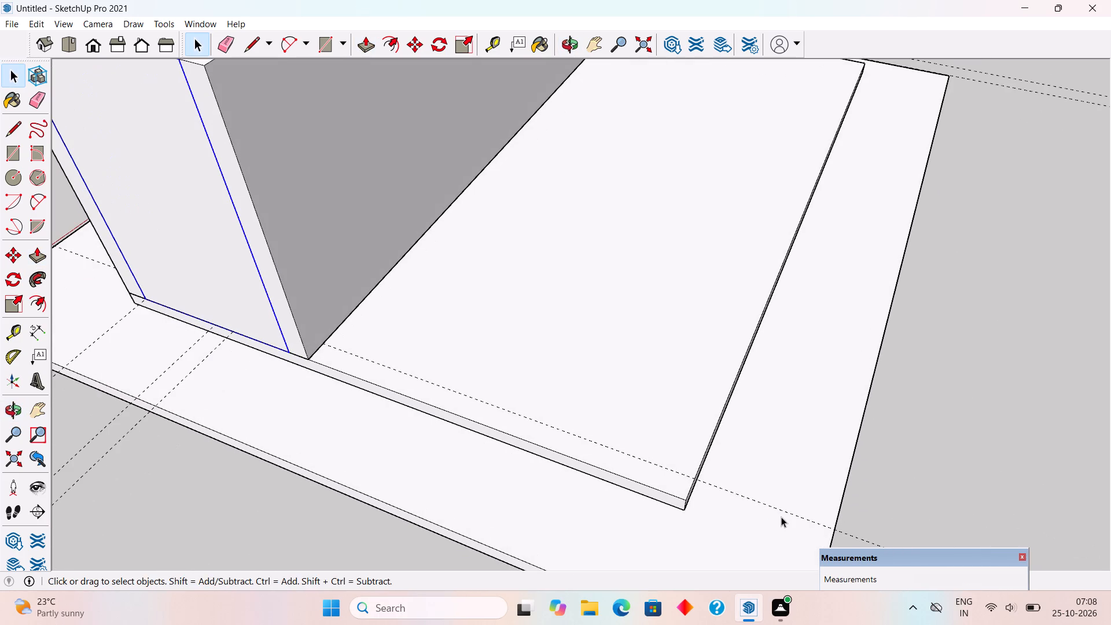
pyautogui.press('r')
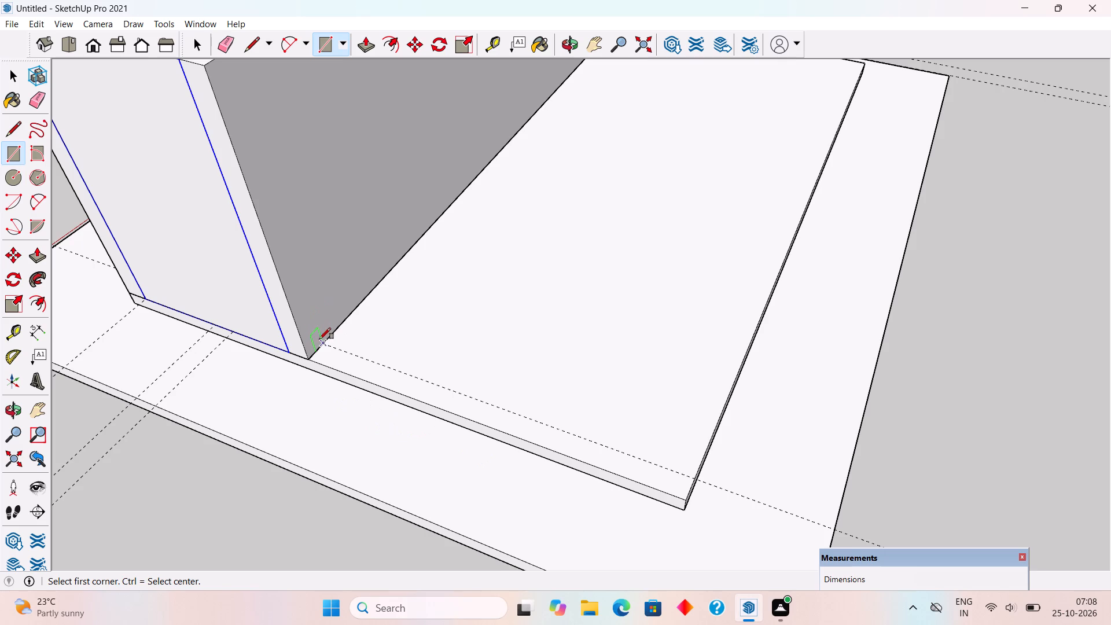
pyautogui.click(322, 345)
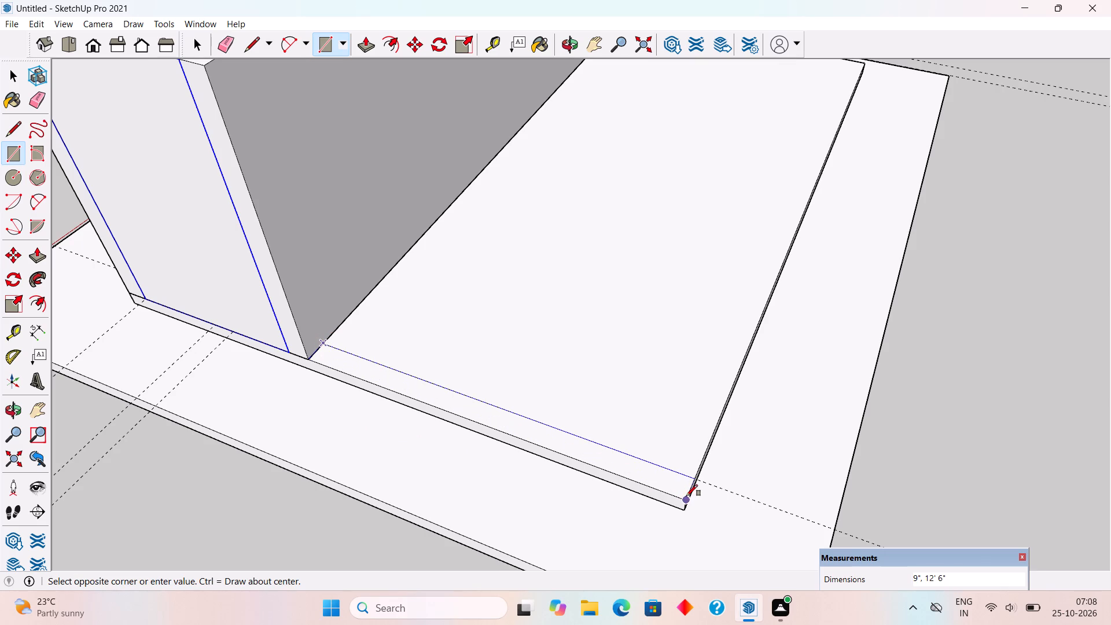
pyautogui.click(686, 496)
pyautogui.press('p')
pyautogui.moveTo(580, 451); pyautogui.dragTo(571, 445)
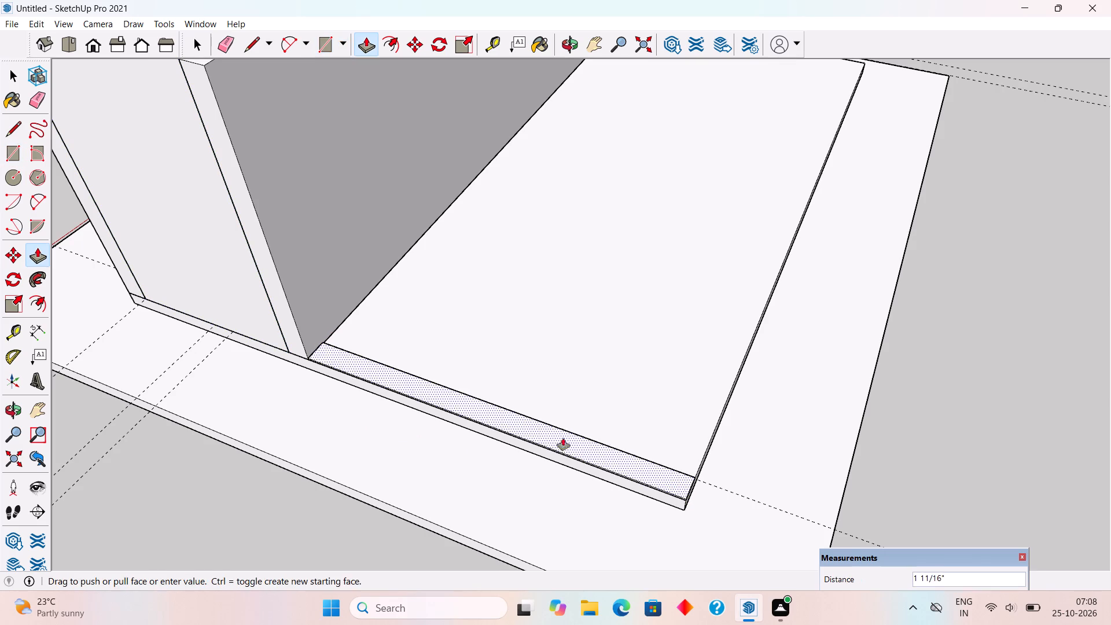
pyautogui.click(529, 417)
pyautogui.scroll(-7, 536, 360)
pyautogui.click(371, 219)
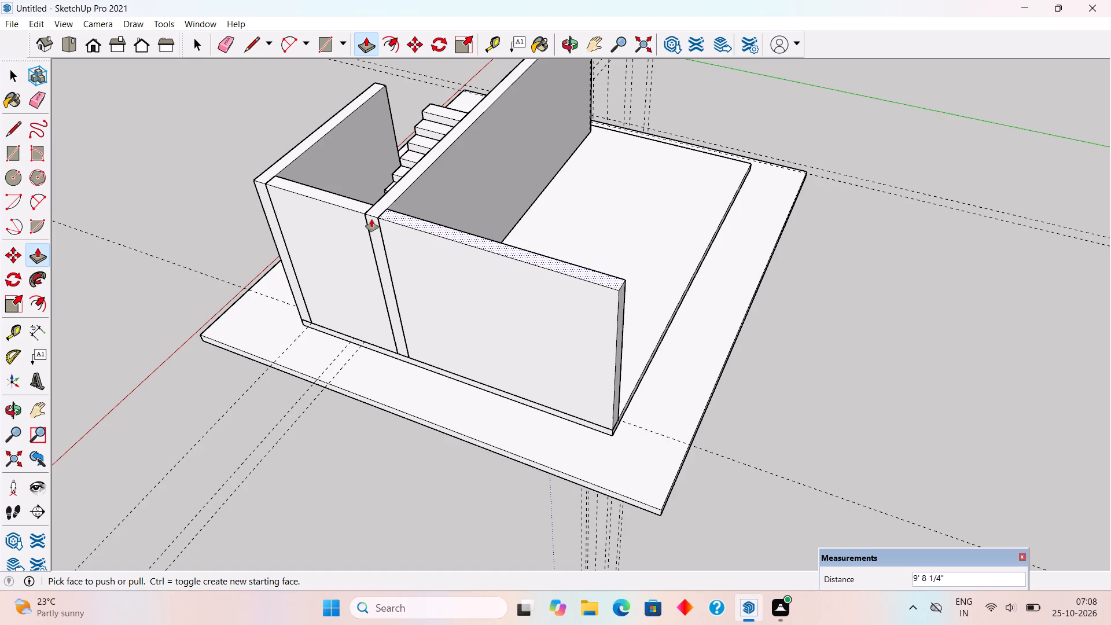
pyautogui.press('space')
# Make the new wall beyond the long wall a group.
pyautogui.tripleClick(421, 293)
pyautogui.rightClick(421, 293)
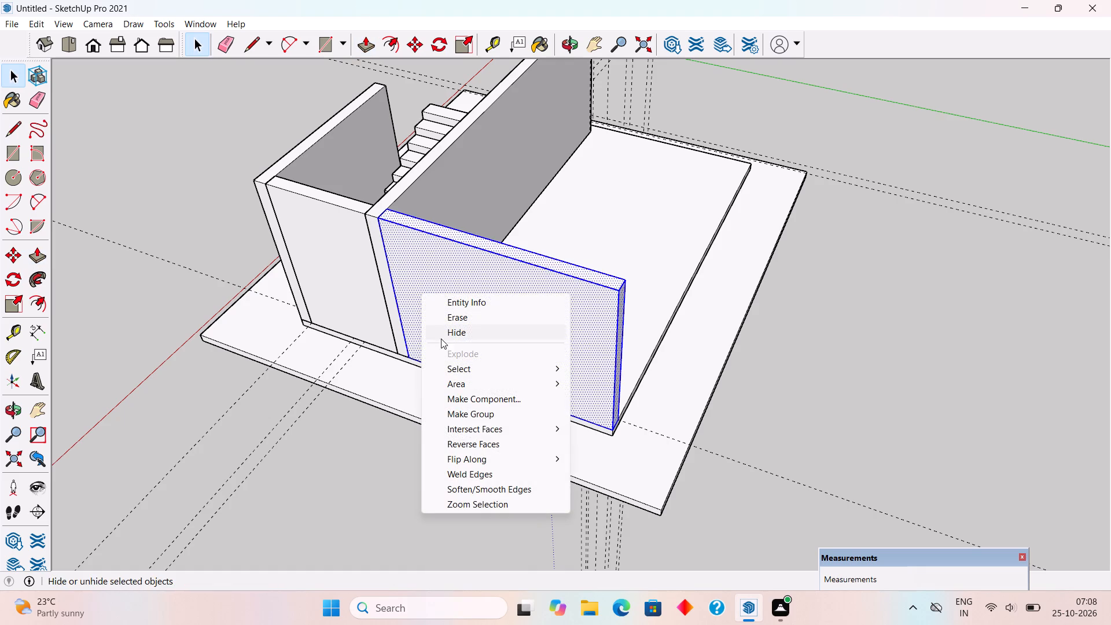
pyautogui.click(472, 411)
# Place a guide on the upper base offset 9" inward from its open long edge, opposite the long wall.
pyautogui.moveTo(667, 408); pyautogui.dragTo(600, 409, button='middle')
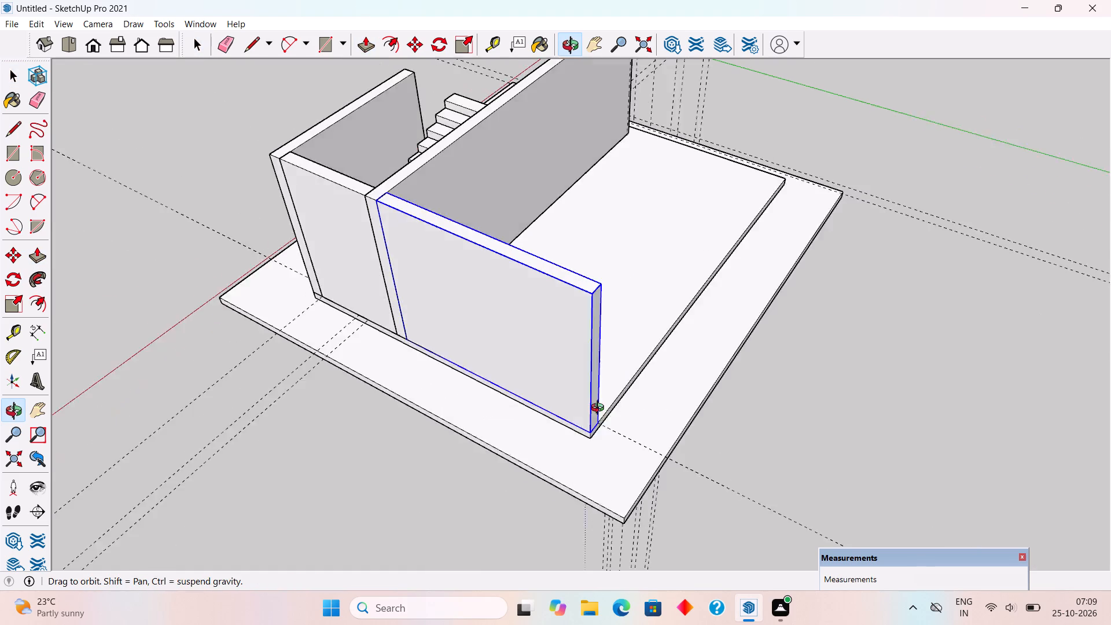
pyautogui.moveTo(600, 409); pyautogui.dragTo(354, 344, button='middle')
pyautogui.scroll(-3, 409, 364)
pyautogui.moveTo(638, 420); pyautogui.dragTo(529, 541, button='middle')
pyautogui.scroll(3, 843, 431)
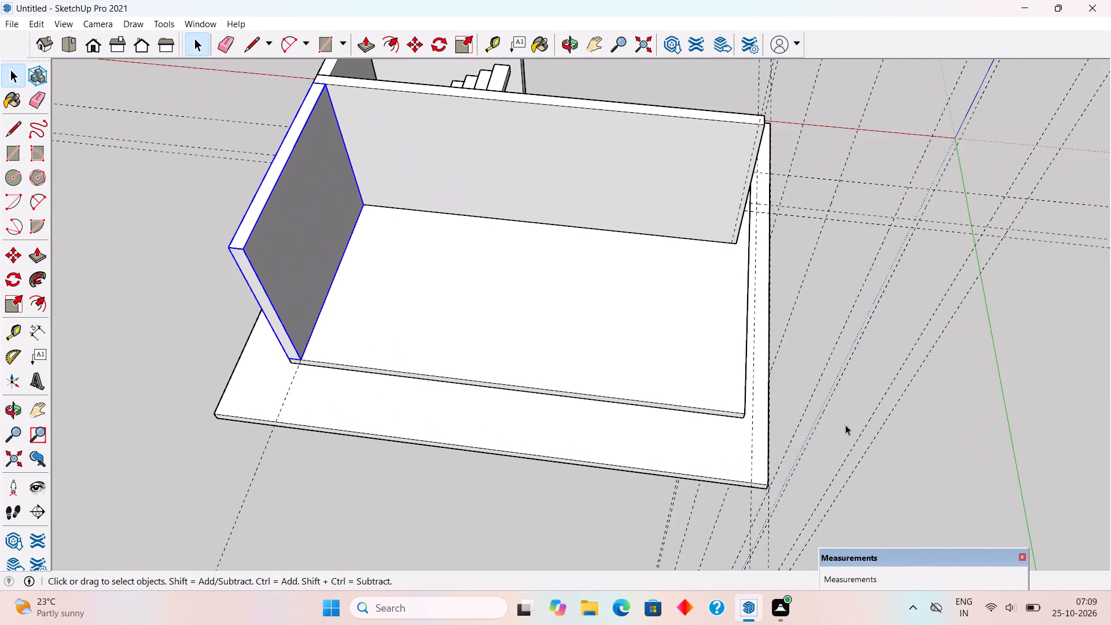
pyautogui.scroll(2, 726, 440)
pyautogui.moveTo(704, 399); pyautogui.dragTo(716, 458, button='middle')
pyautogui.scroll(2, 773, 376)
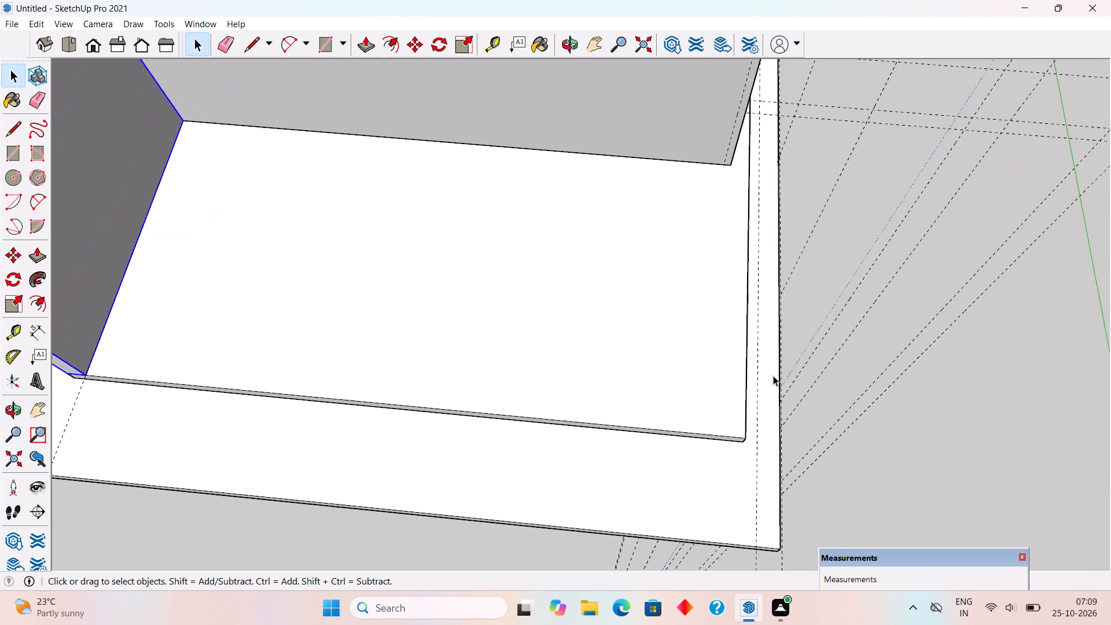
pyautogui.press('t')
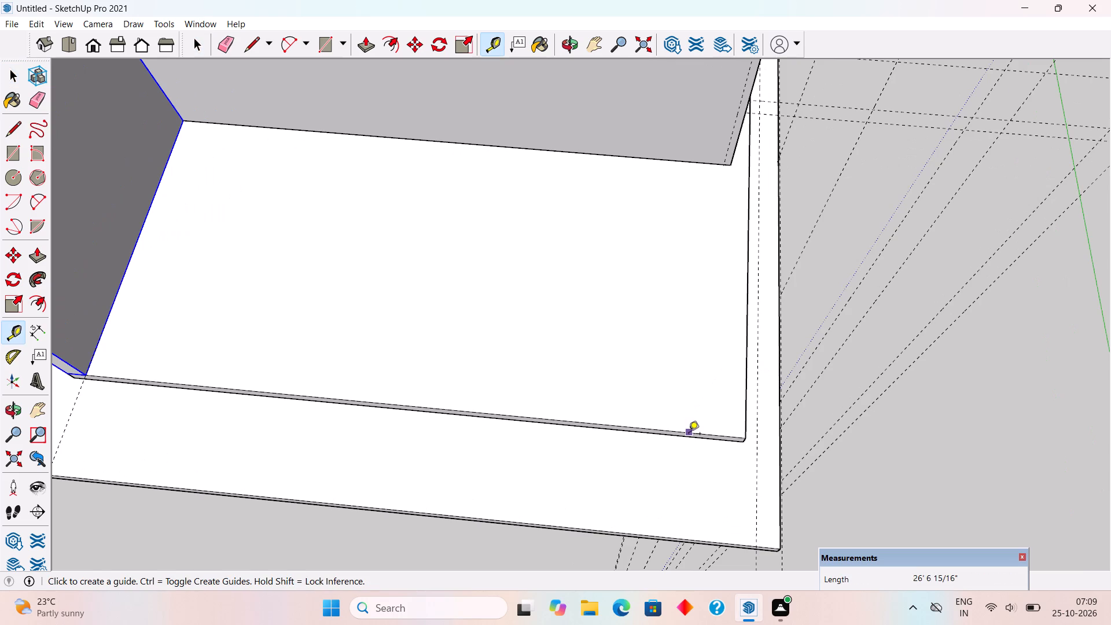
pyautogui.click(689, 435)
pyautogui.press('9')
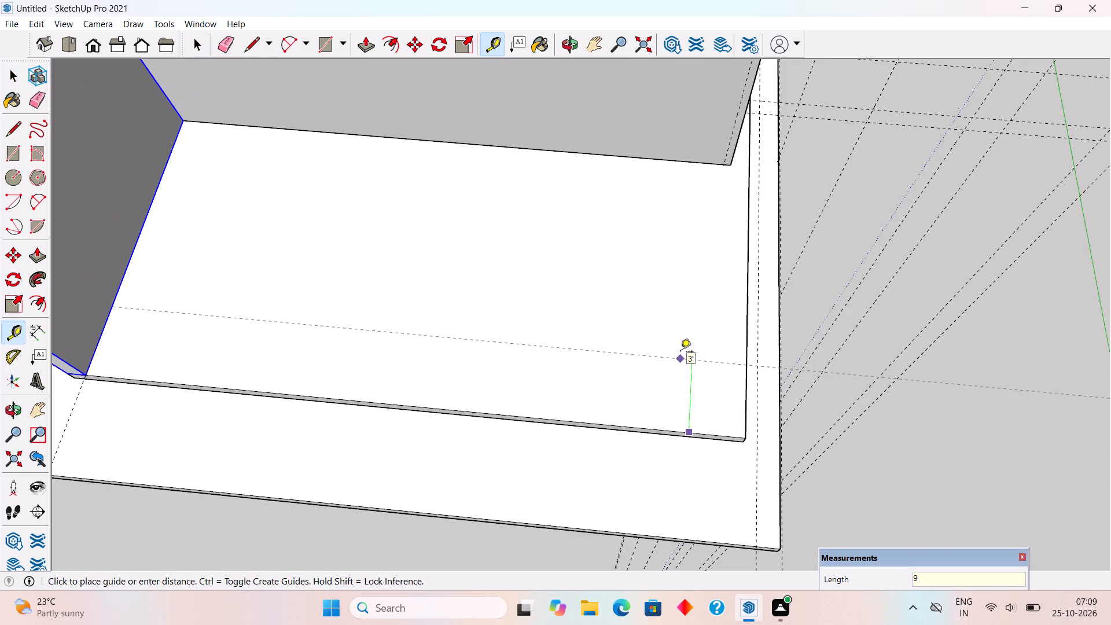
pyautogui.hotkey('shift', '"')
pyautogui.press('Return')
# Draw a 9" by about 25' 10" rectangle between the guide and the upper base's open long edge and Push/Pull it up 10'.
pyautogui.press('r')
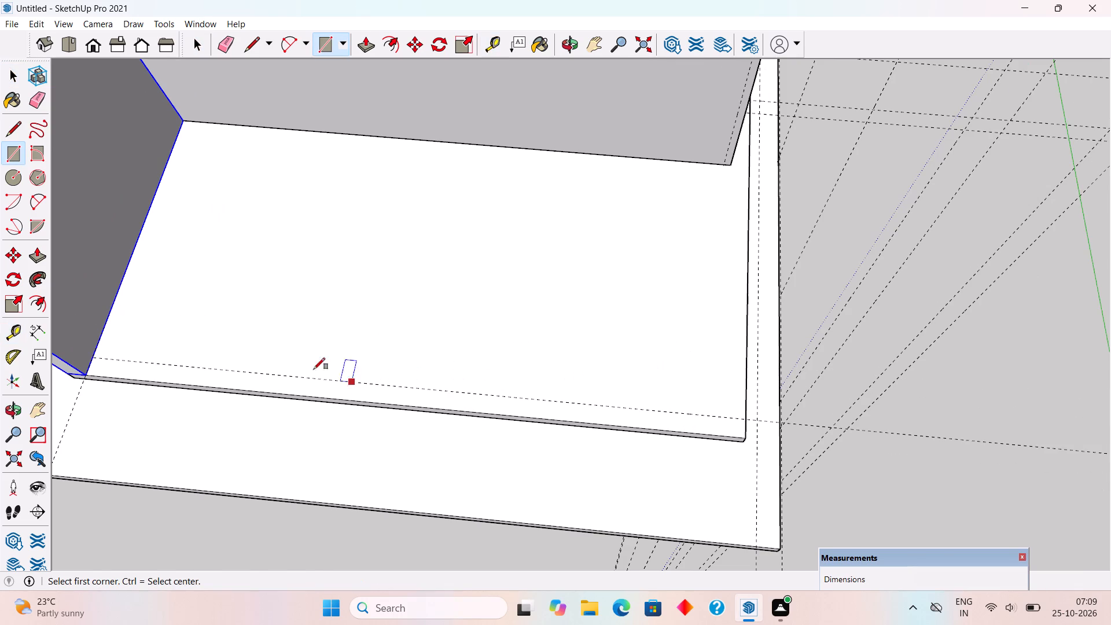
pyautogui.click(93, 356)
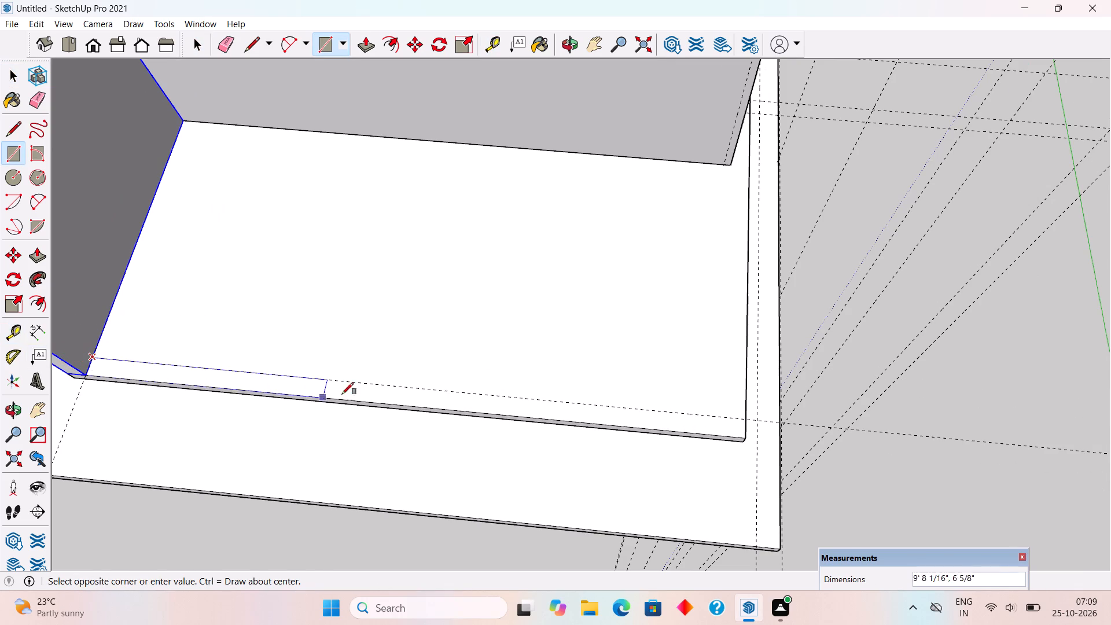
pyautogui.click(738, 437)
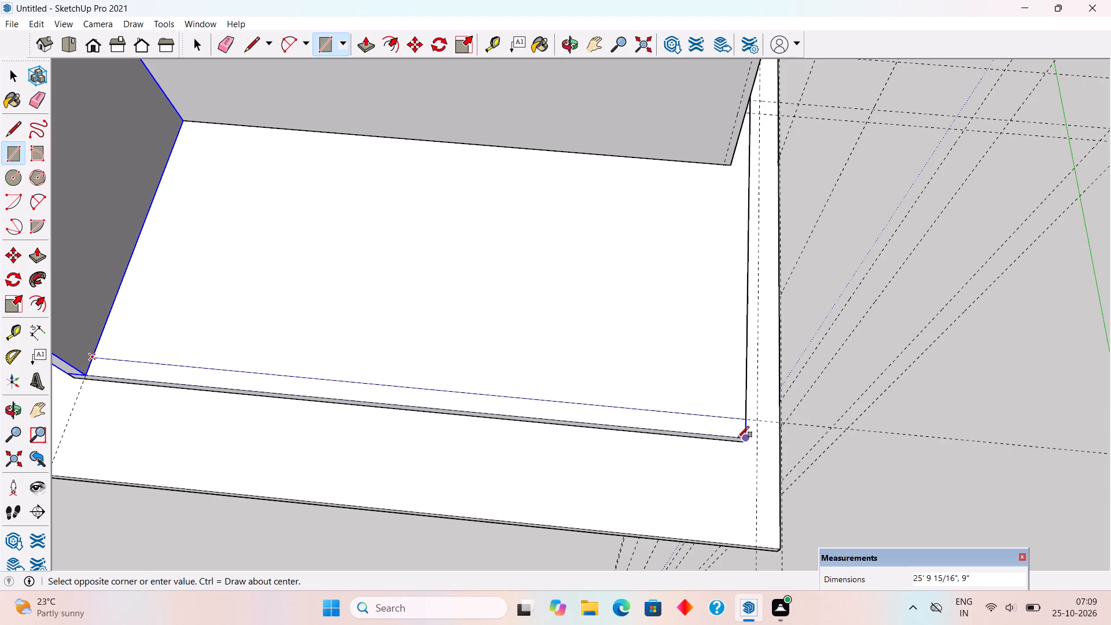
pyautogui.press('p')
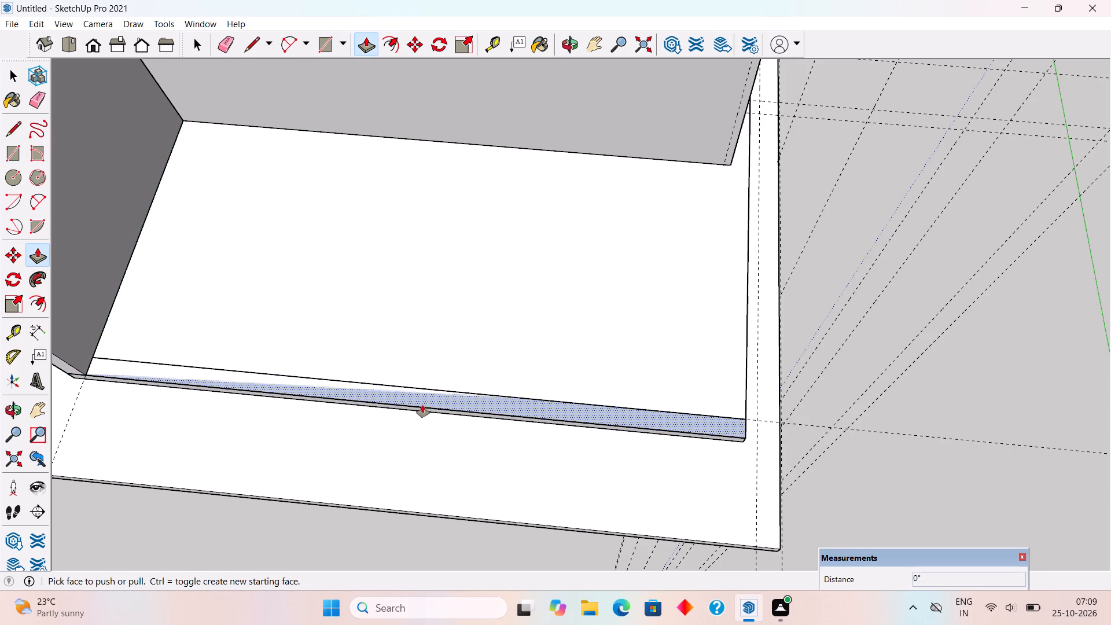
pyautogui.click(428, 397)
pyautogui.write("10'")
pyautogui.press('Return')
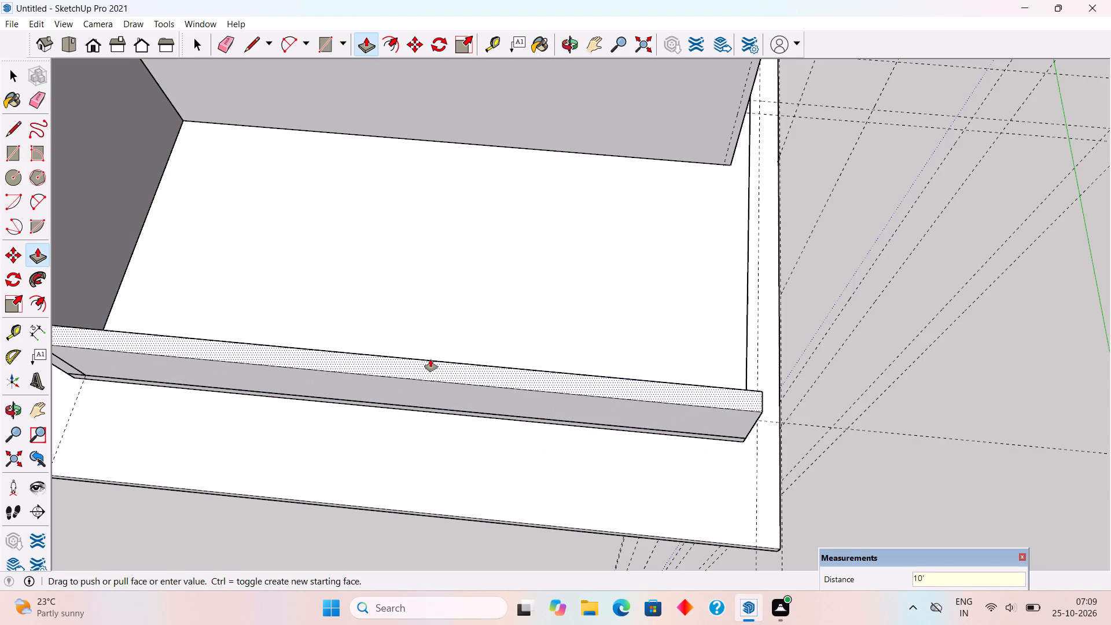
# Make the new wall along the upper base's long edge a group.
pyautogui.press('space')
pyautogui.tripleClick(431, 359)
pyautogui.rightClick(431, 359)
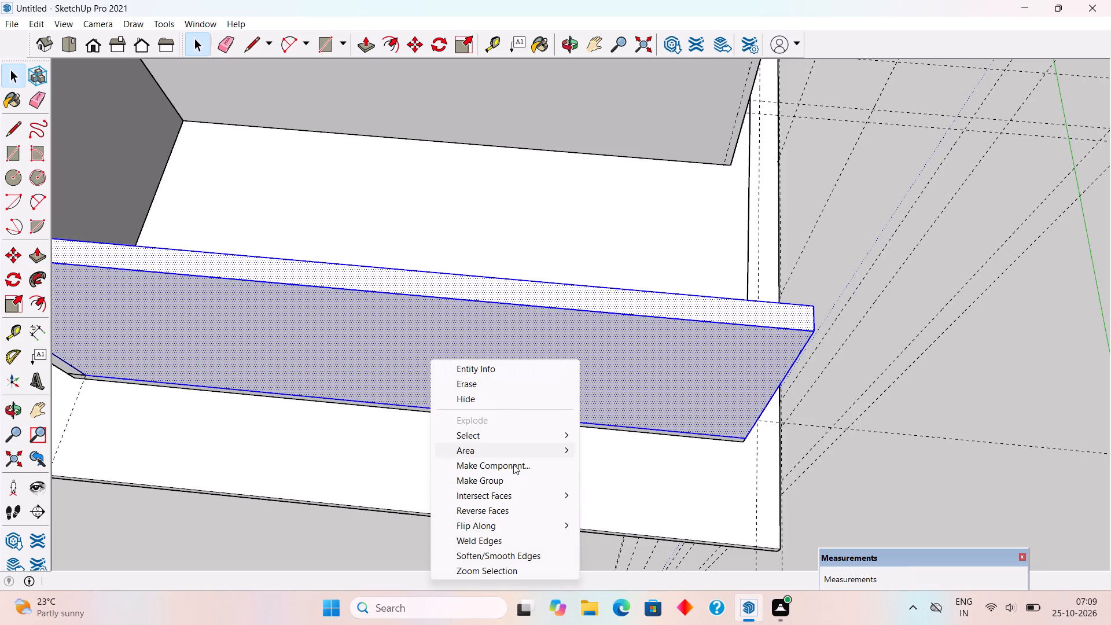
pyautogui.click(523, 480)
# Place a guide along the middle long wall's open end face and another offset 9" inward from it.
pyautogui.scroll(-4, 598, 456)
pyautogui.scroll(-3, 654, 457)
pyautogui.moveTo(727, 460); pyautogui.dragTo(410, 339, button='middle')
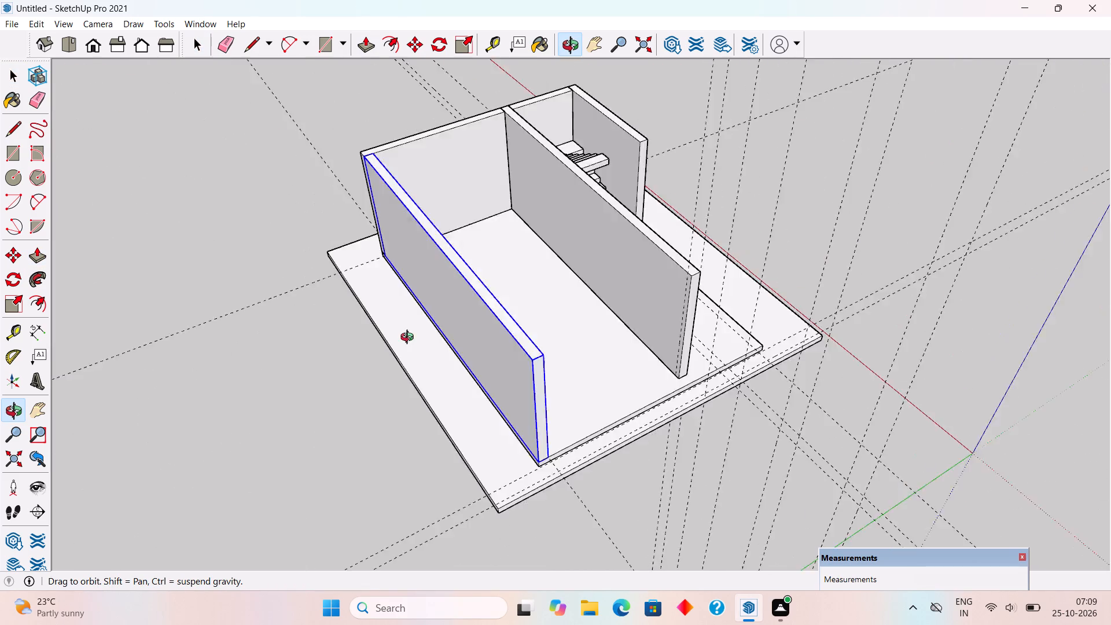
pyautogui.moveTo(410, 339); pyautogui.dragTo(183, 370, button='middle')
pyautogui.scroll(2, 561, 453)
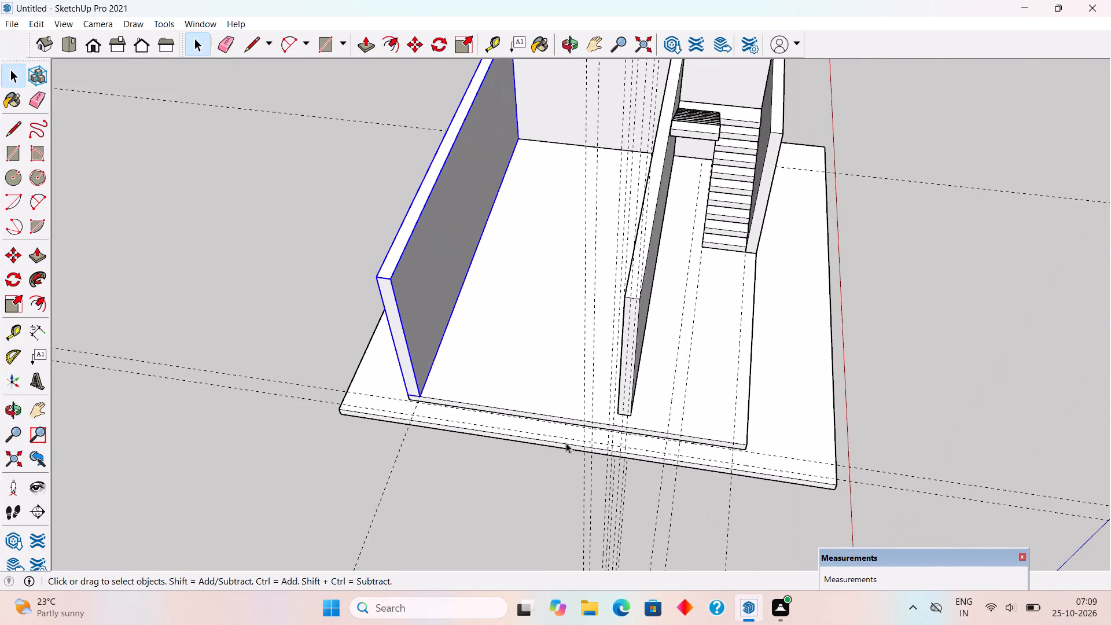
pyautogui.moveTo(573, 442); pyautogui.dragTo(620, 508, button='middle')
pyautogui.scroll(5, 667, 429)
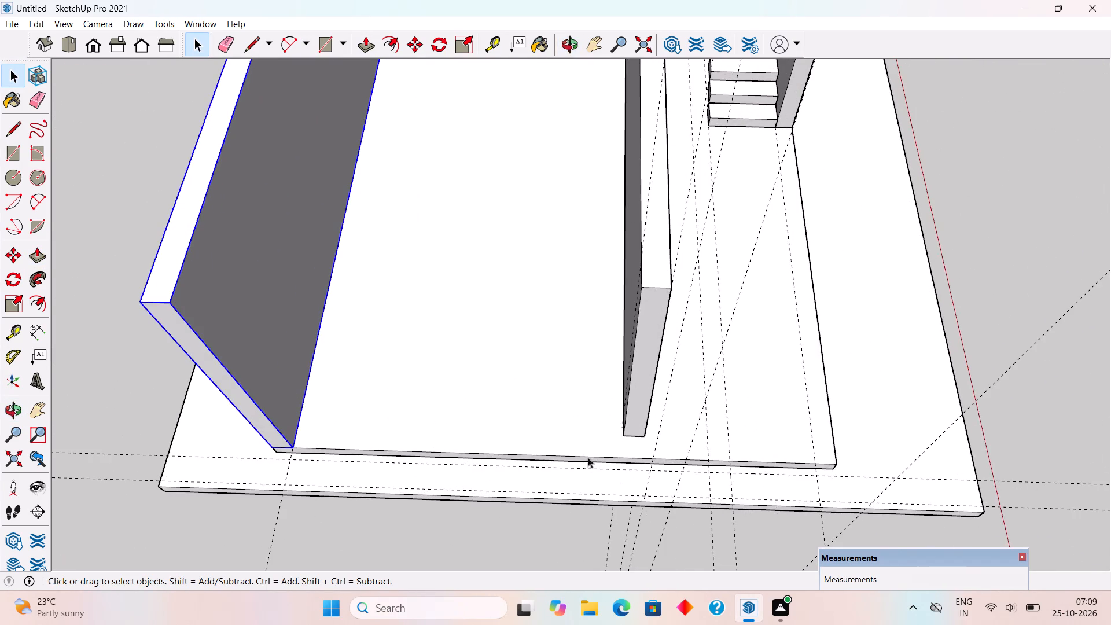
pyautogui.scroll(3, 492, 413)
pyautogui.press('t')
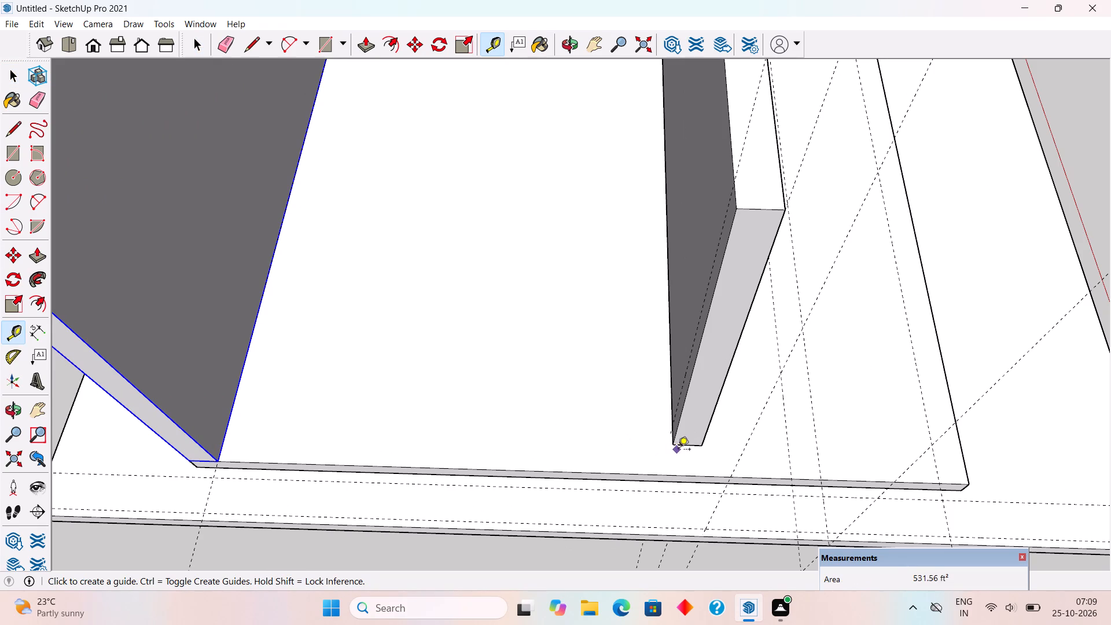
pyautogui.doubleClick(687, 446)
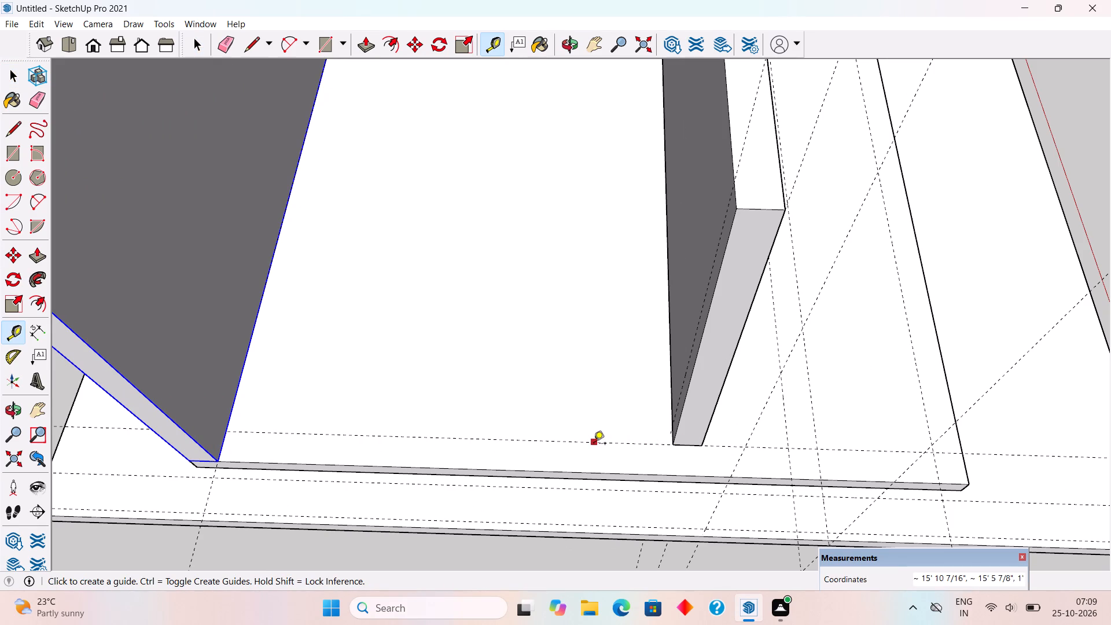
pyautogui.click(594, 444)
pyautogui.press('9')
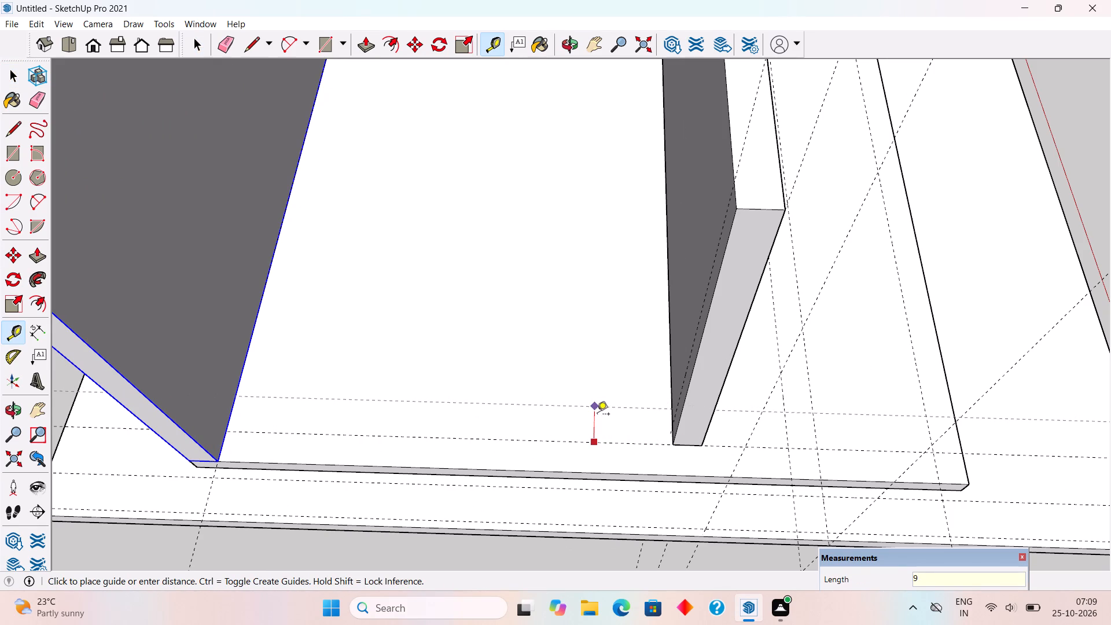
pyautogui.hotkey('shift', '"')
pyautogui.press('Return')
# Draw a 9" by 11' 9" rectangle between the two long walls along the guides and Push/Pull it up to their top.
pyautogui.press('r')
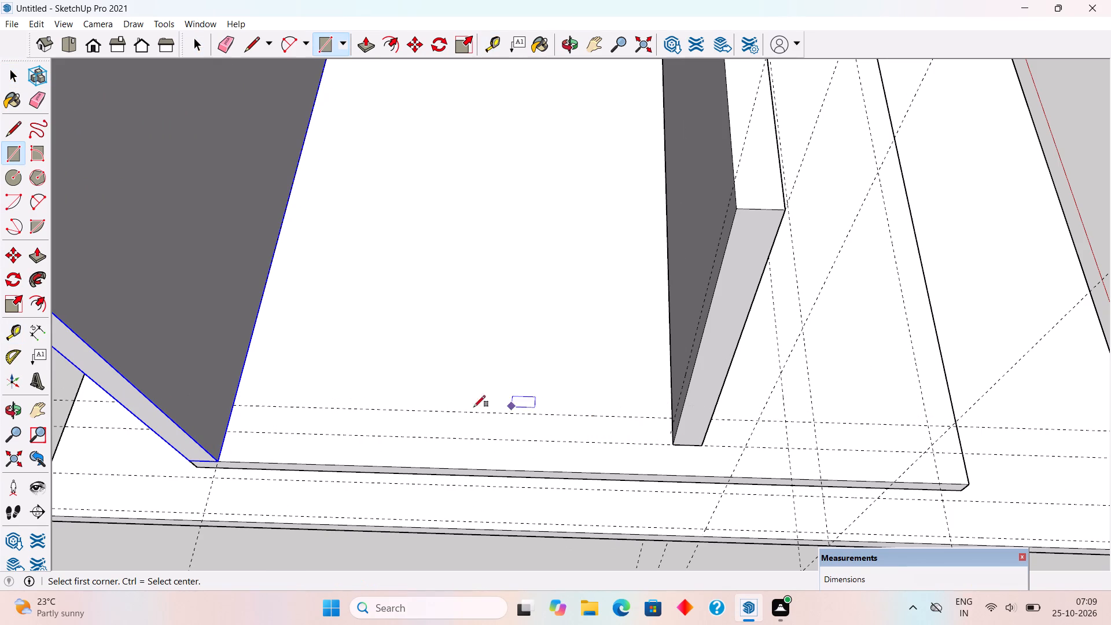
pyautogui.click(234, 402)
pyautogui.click(672, 445)
pyautogui.press('p')
pyautogui.click(665, 434)
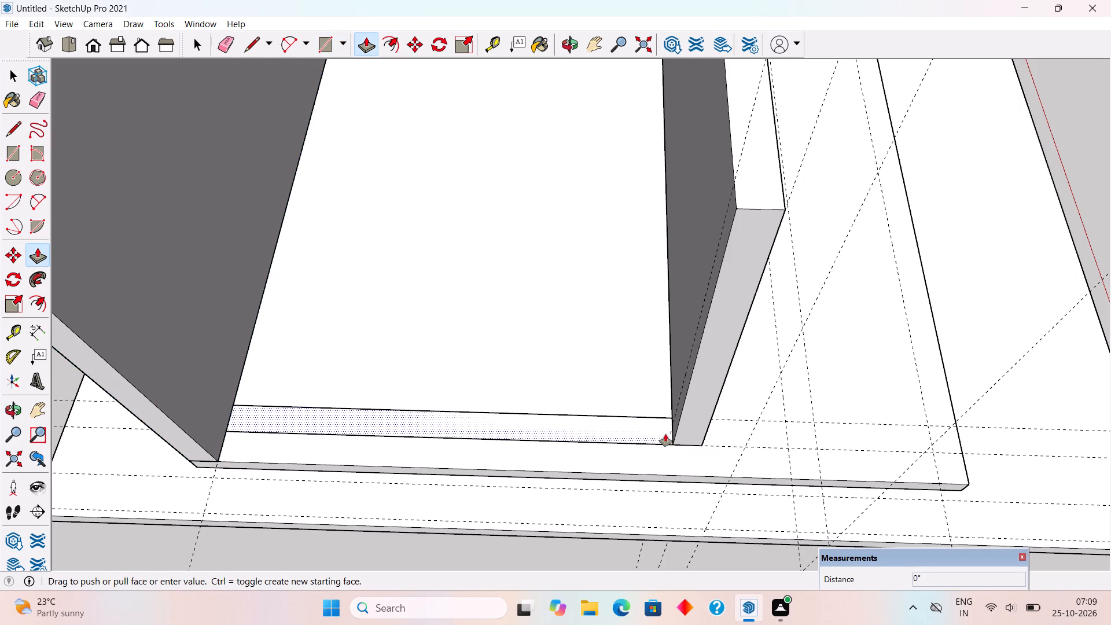
pyautogui.click(771, 210)
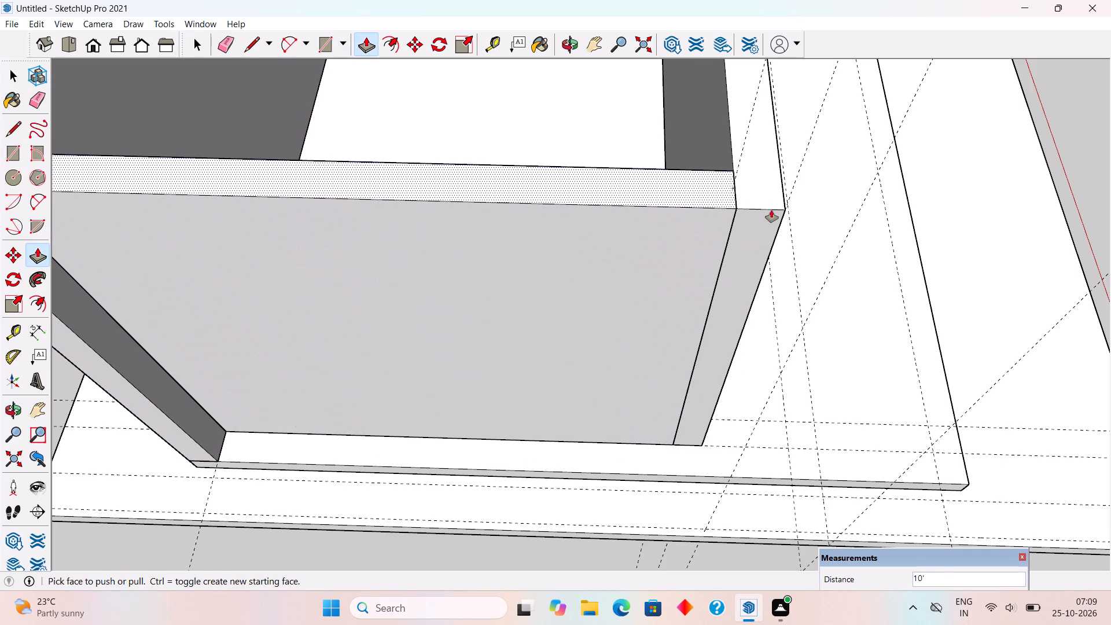
# Make the new cross wall closing the room's open end a group and clear the selection.
pyautogui.press('space')
pyautogui.tripleClick(721, 242)
pyautogui.rightClick(721, 242)
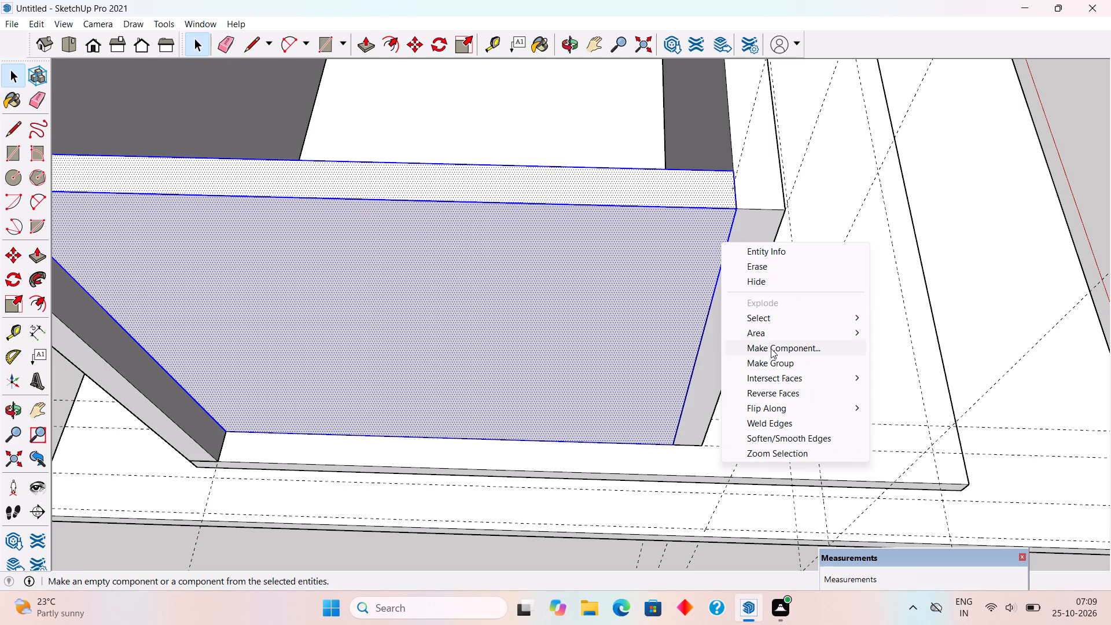
pyautogui.click(776, 362)
pyautogui.scroll(-7, 776, 362)
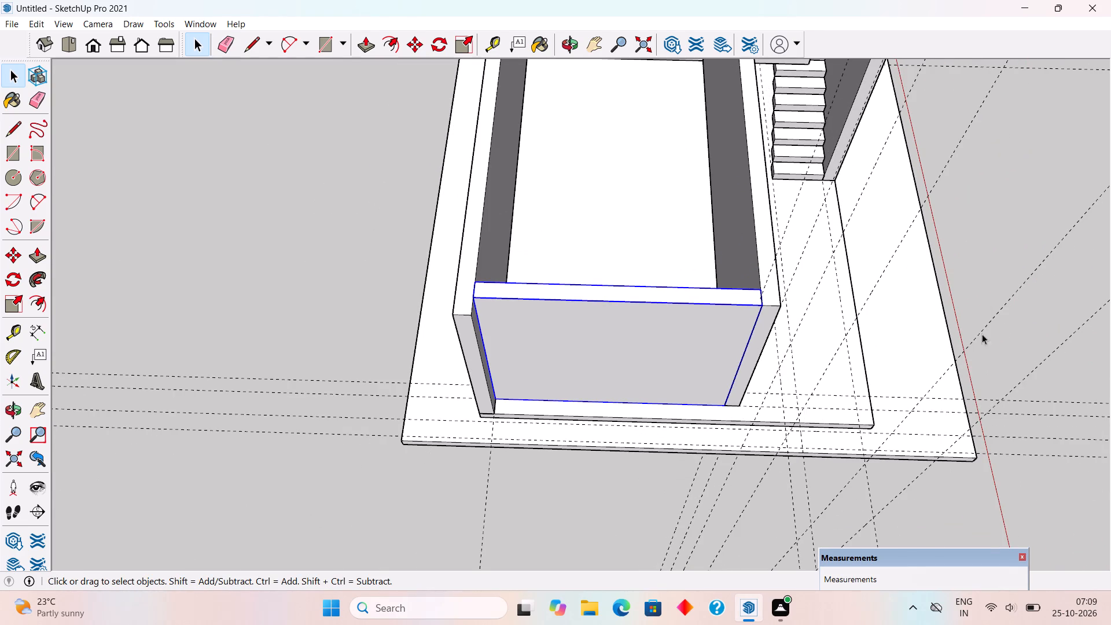
pyautogui.click(1006, 322)
# Examine the walled room, staircase enclosure and stepped base from several sides.
pyautogui.moveTo(783, 325); pyautogui.dragTo(312, 177, button='middle')
pyautogui.scroll(-3, 322, 178)
pyautogui.moveTo(656, 280); pyautogui.dragTo(602, 196, button='middle')
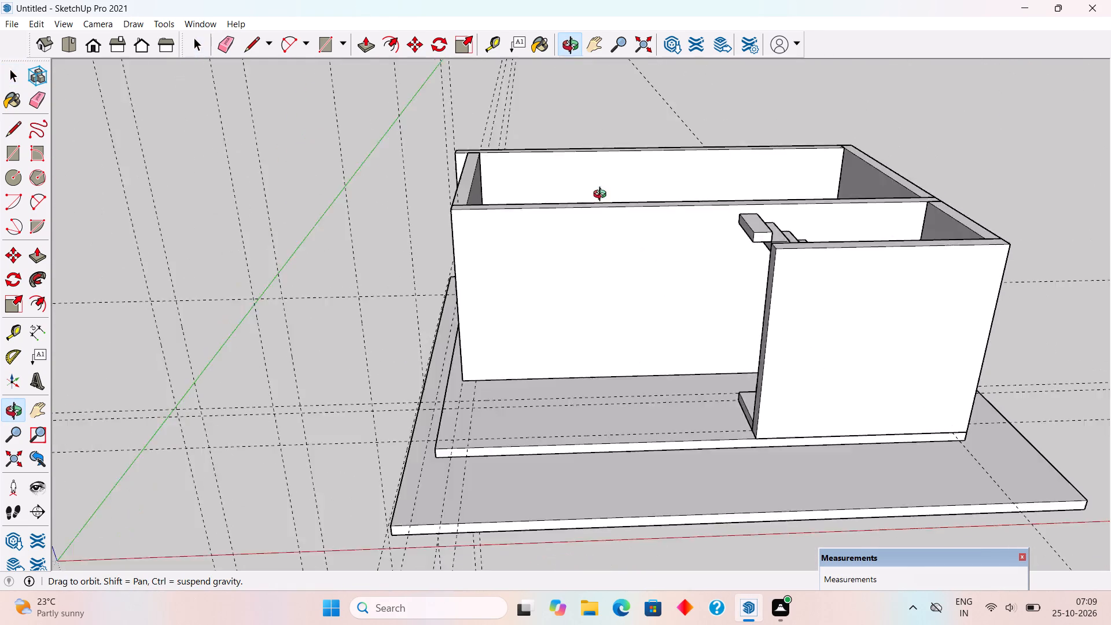
pyautogui.moveTo(602, 196); pyautogui.dragTo(653, 174, button='middle')
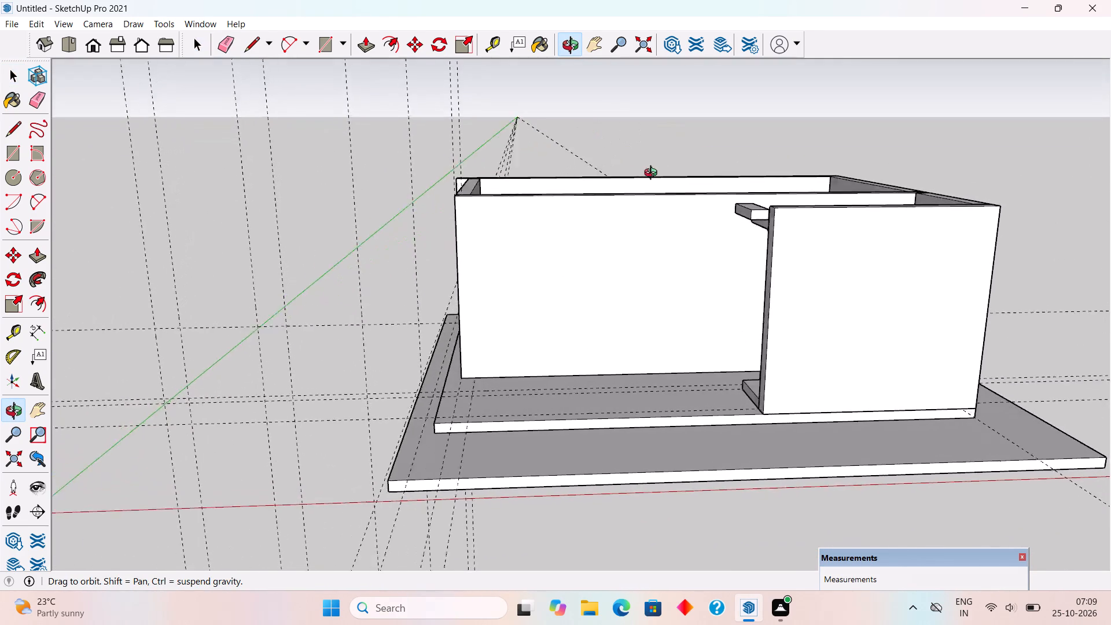
pyautogui.moveTo(653, 174); pyautogui.dragTo(1032, 300, button='middle')
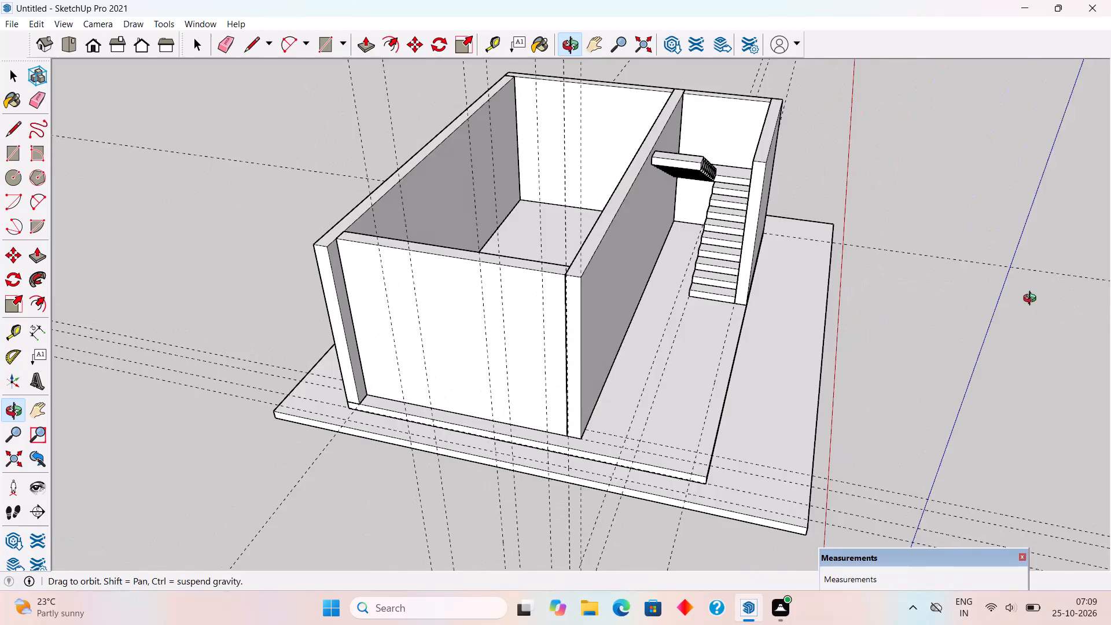
pyautogui.moveTo(1032, 300); pyautogui.dragTo(588, 264, button='middle')
pyautogui.moveTo(678, 360); pyautogui.dragTo(651, 218, button='middle')
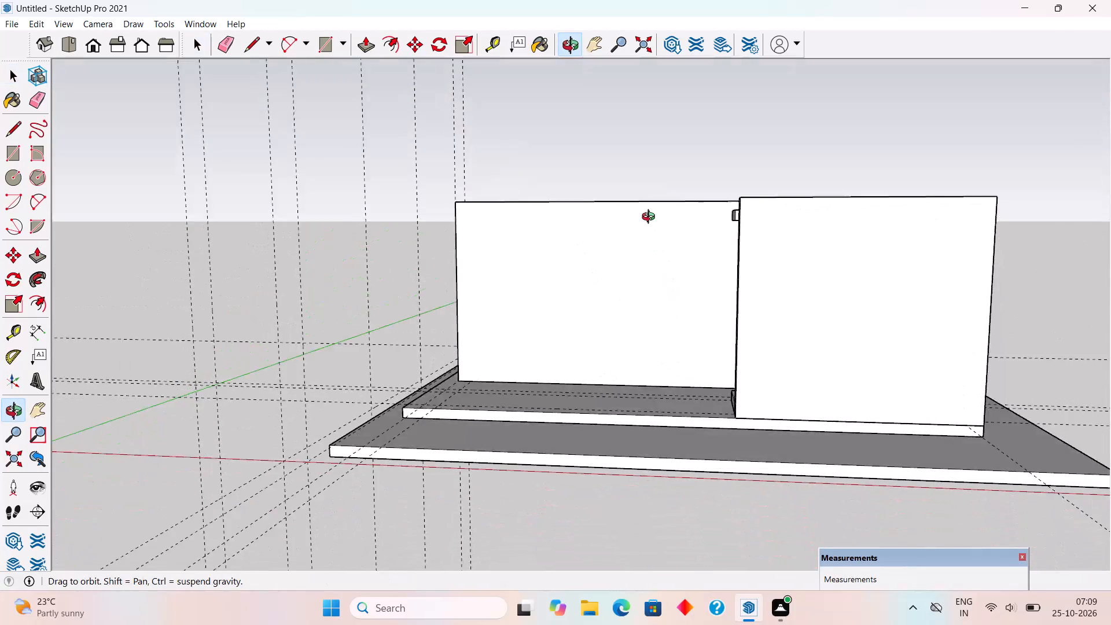
pyautogui.moveTo(651, 218); pyautogui.dragTo(649, 211, button='middle')
pyautogui.moveTo(825, 359); pyautogui.dragTo(818, 500, button='middle')
pyautogui.scroll(-1, 818, 500)
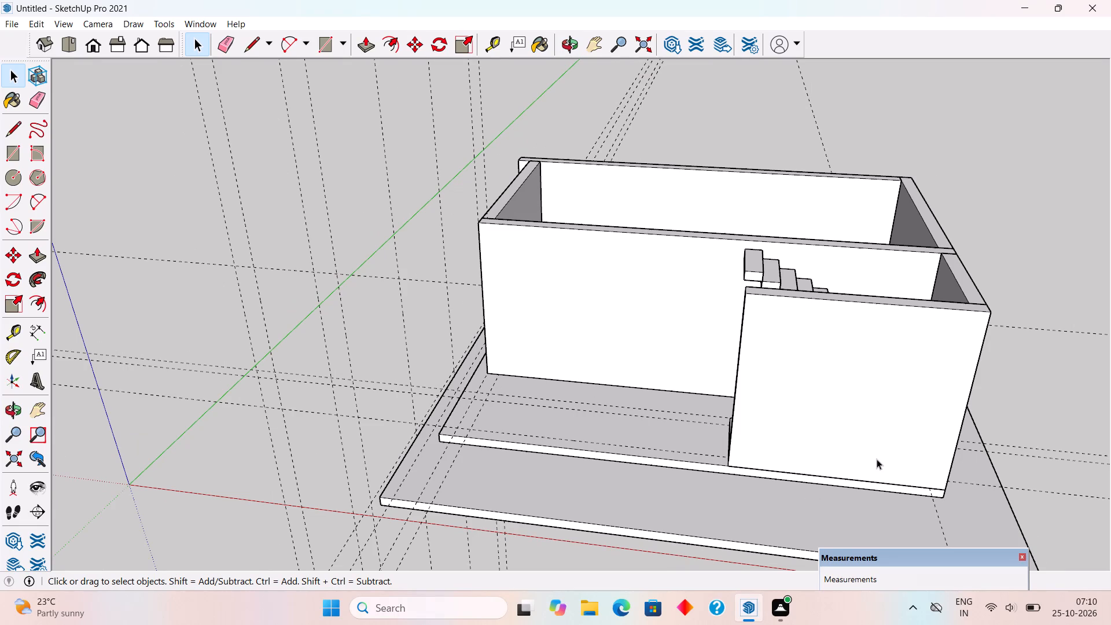
pyautogui.scroll(-3, 1010, 0)
pyautogui.scroll(-3, 673, 227)
pyautogui.scroll(-4, 678, 274)
pyautogui.moveTo(694, 351); pyautogui.dragTo(793, 292, button='middle')
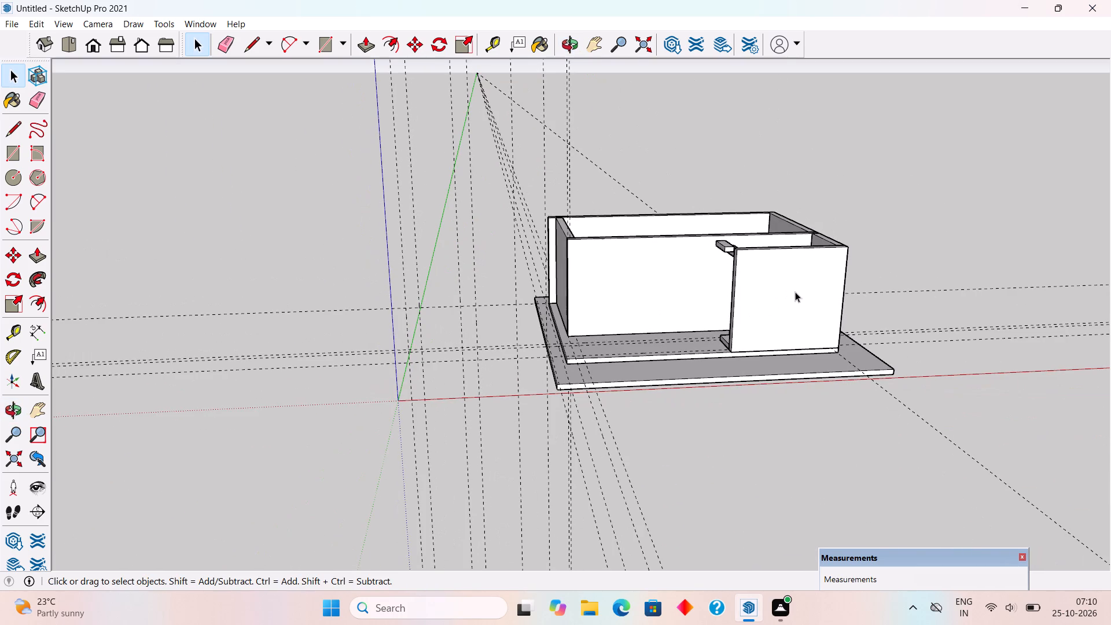
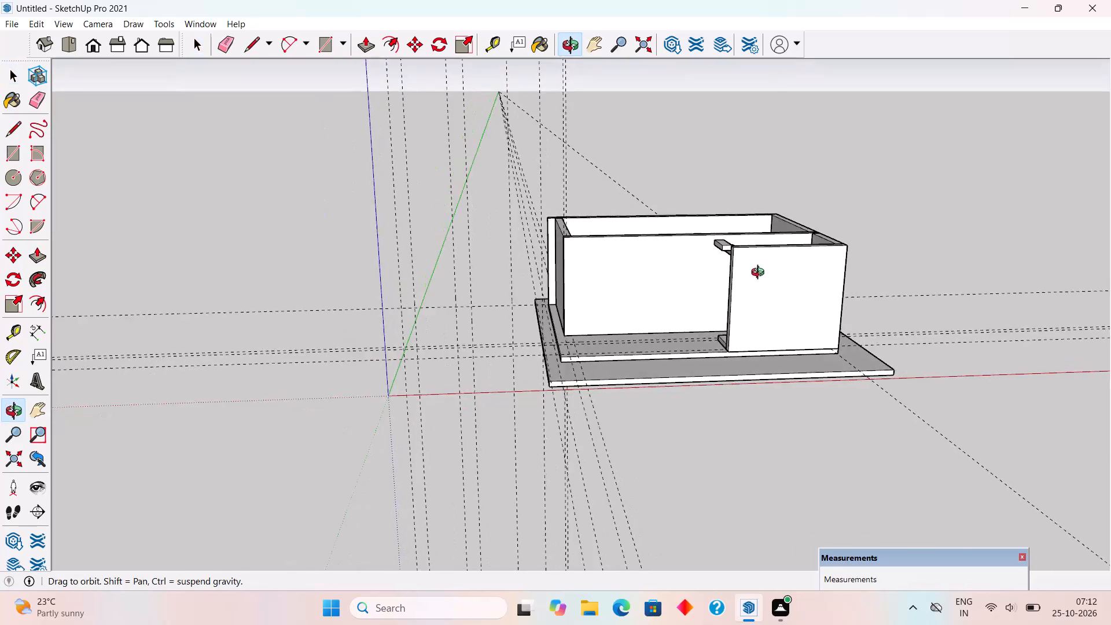
# Examine the walled building and stepped base from the staircase side, from above and from below.
pyautogui.moveTo(760, 274); pyautogui.dragTo(588, 240, button='middle')
pyautogui.moveTo(713, 262); pyautogui.dragTo(847, 255, button='middle')
pyautogui.middleClick(454, 245)
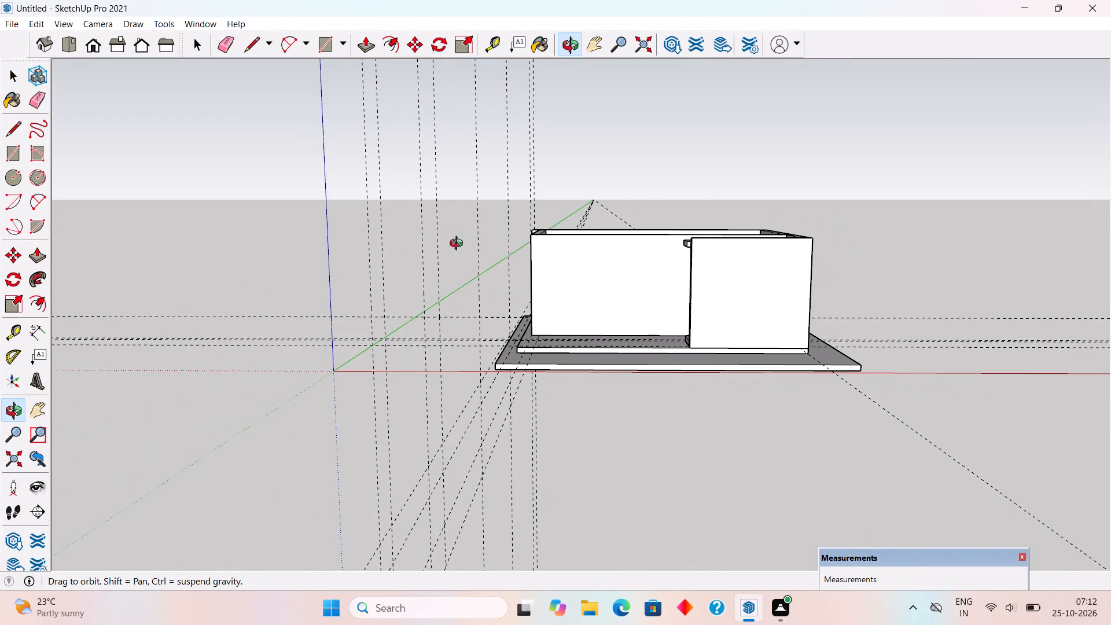
pyautogui.scroll(3, 740, 292)
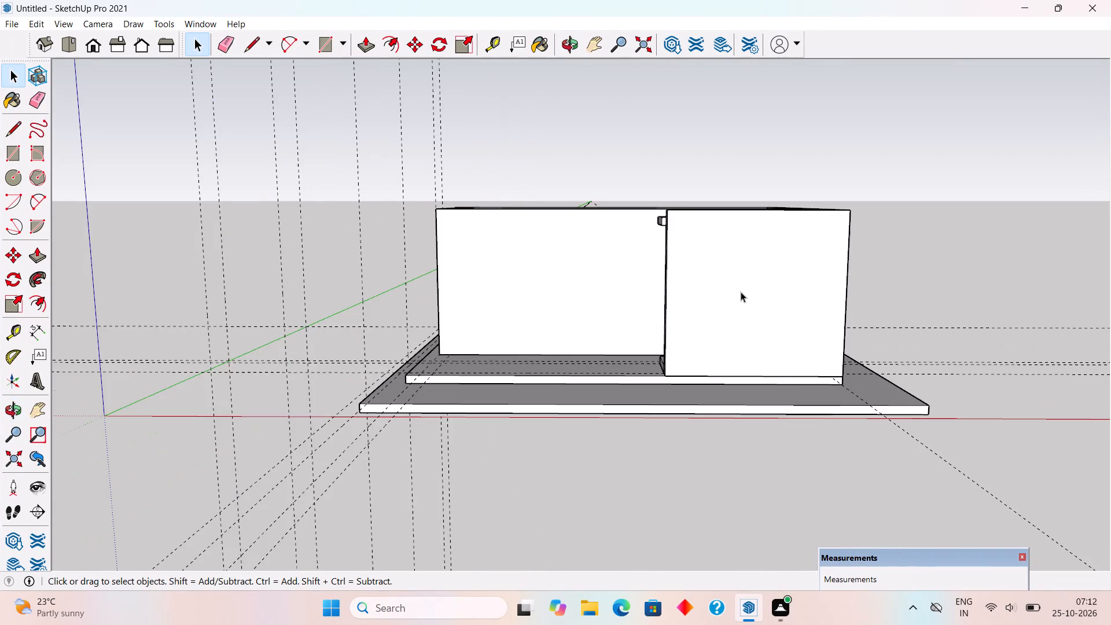
pyautogui.scroll(1, 741, 292)
pyautogui.moveTo(800, 286); pyautogui.dragTo(769, 207, button='middle')
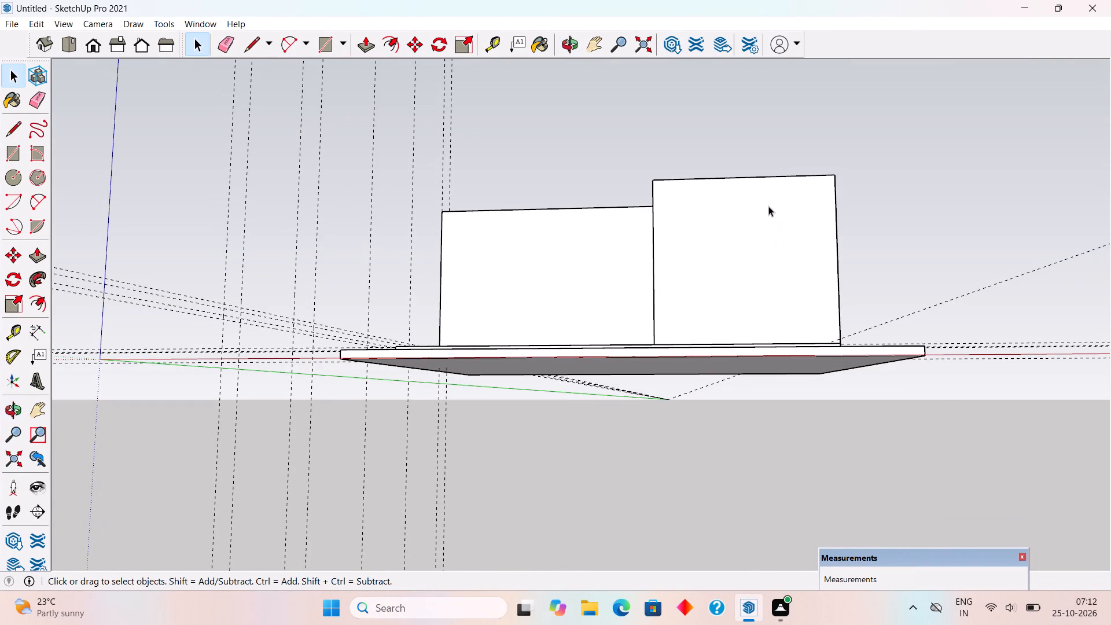
pyautogui.moveTo(768, 237); pyautogui.dragTo(800, 308, button='middle')
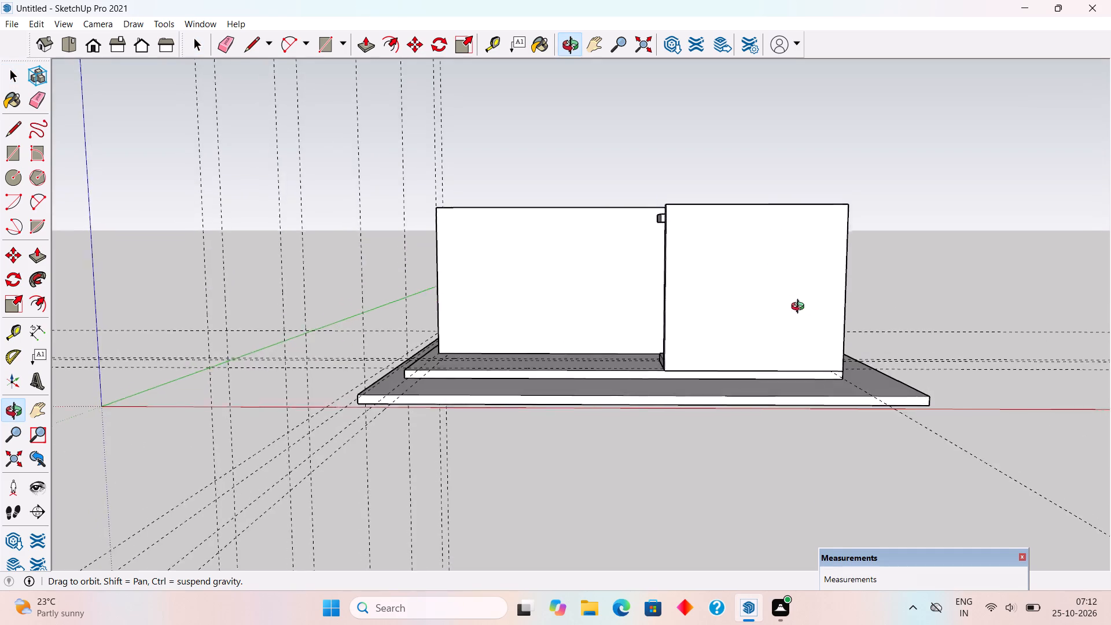
pyautogui.moveTo(800, 308); pyautogui.dragTo(805, 321, button='middle')
pyautogui.scroll(5, 880, 274)
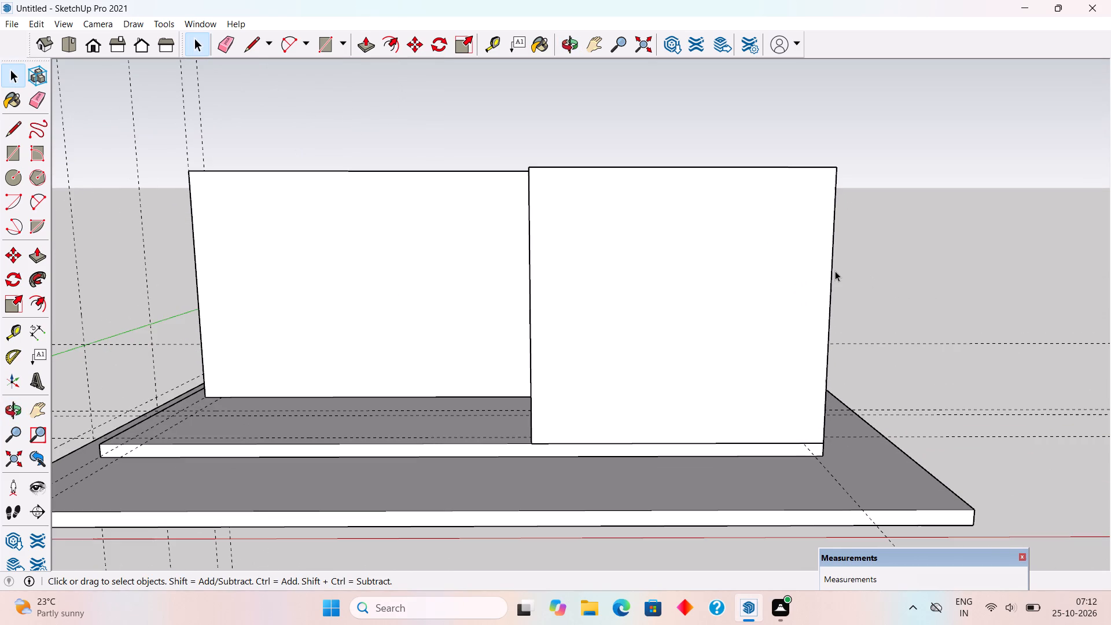
# Draw a rectangle over the room's wall tops between opposite outer corners and Push/Pull it up 6" as a roof slab.
pyautogui.moveTo(781, 275); pyautogui.dragTo(1027, 446, button='middle')
pyautogui.moveTo(496, 310); pyautogui.dragTo(518, 312, button='middle')
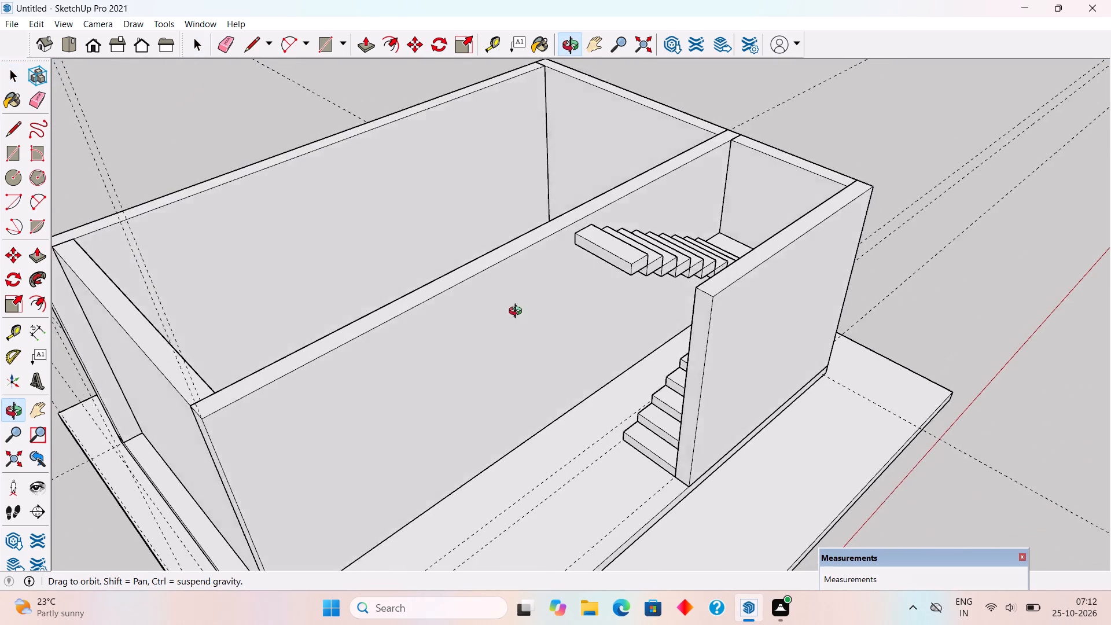
pyautogui.moveTo(518, 312); pyautogui.dragTo(824, 347, button='middle')
pyautogui.scroll(-2, 875, 369)
pyautogui.moveTo(699, 334); pyautogui.dragTo(631, 373, button='middle')
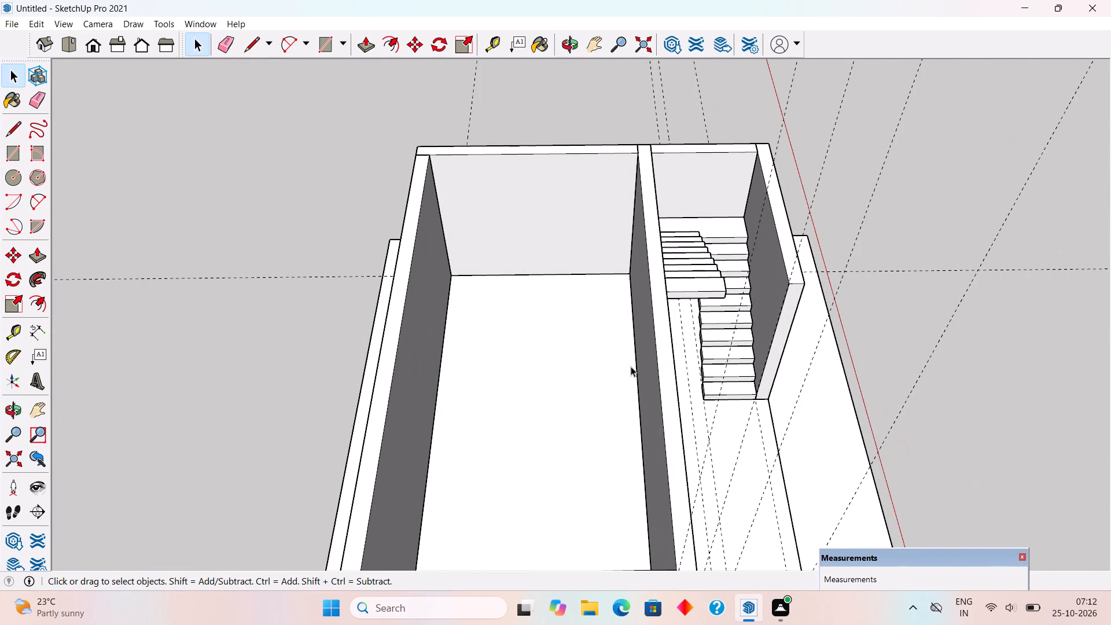
pyautogui.press('r')
pyautogui.scroll(-1, 622, 315)
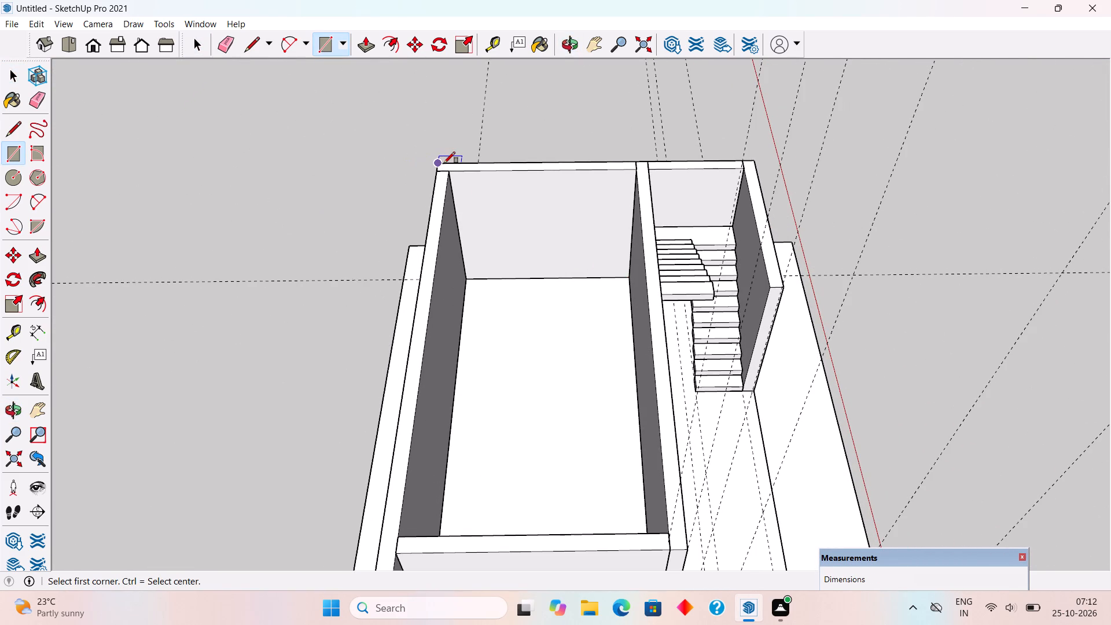
pyautogui.click(444, 163)
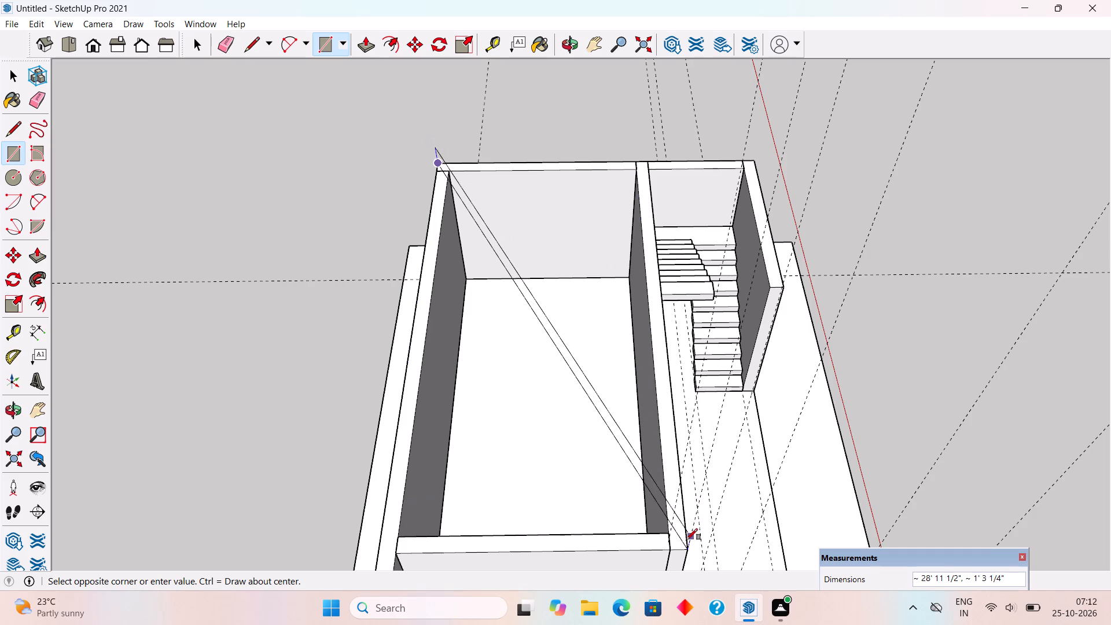
pyautogui.click(685, 545)
pyautogui.press('p')
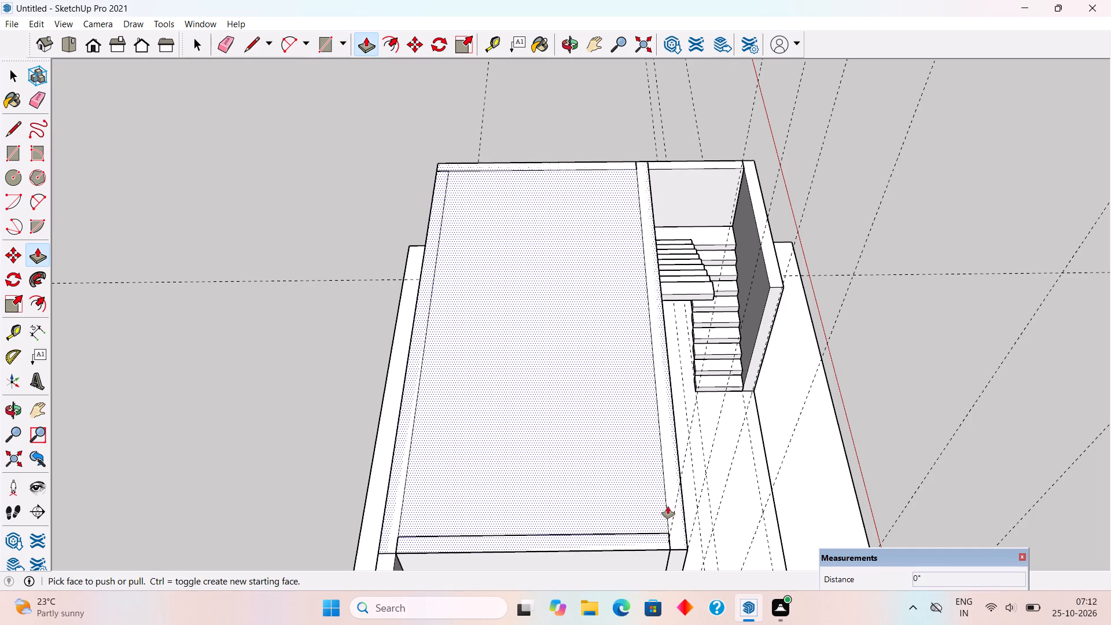
pyautogui.click(668, 506)
pyautogui.write('6"')
pyautogui.press('Return')
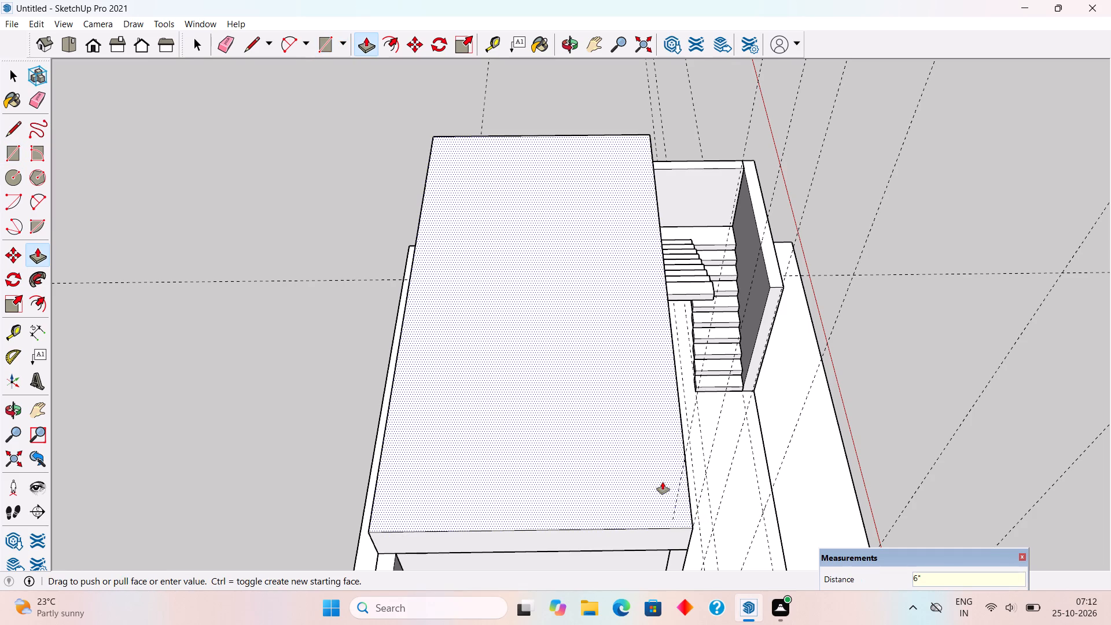
# Make the roof slab over the room a group.
pyautogui.press('space')
pyautogui.tripleClick(663, 480)
pyautogui.rightClick(663, 480)
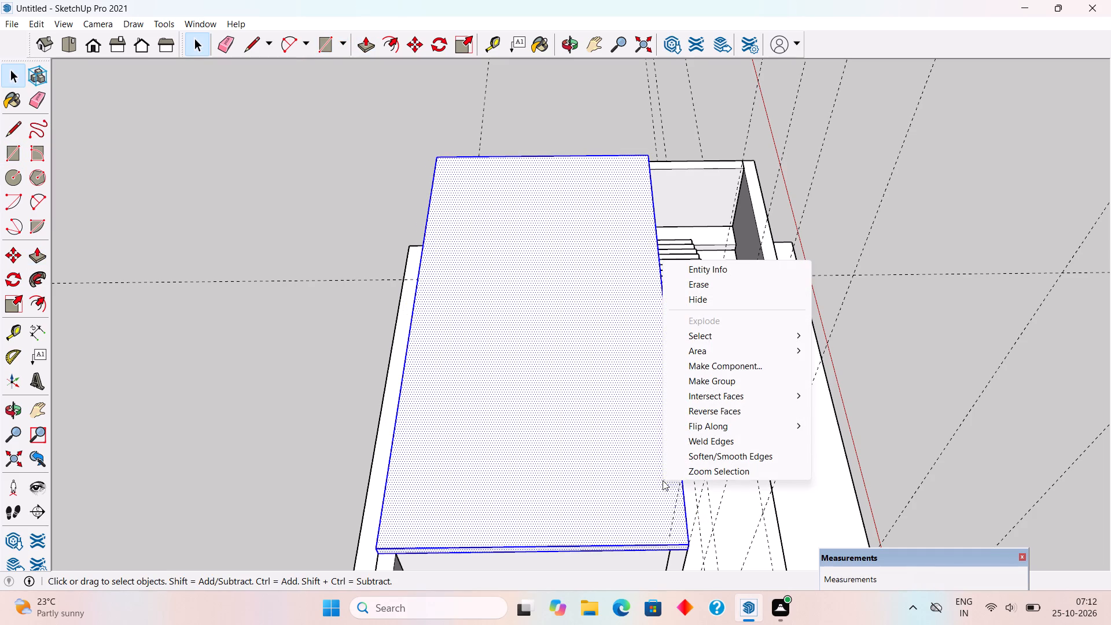
pyautogui.click(696, 383)
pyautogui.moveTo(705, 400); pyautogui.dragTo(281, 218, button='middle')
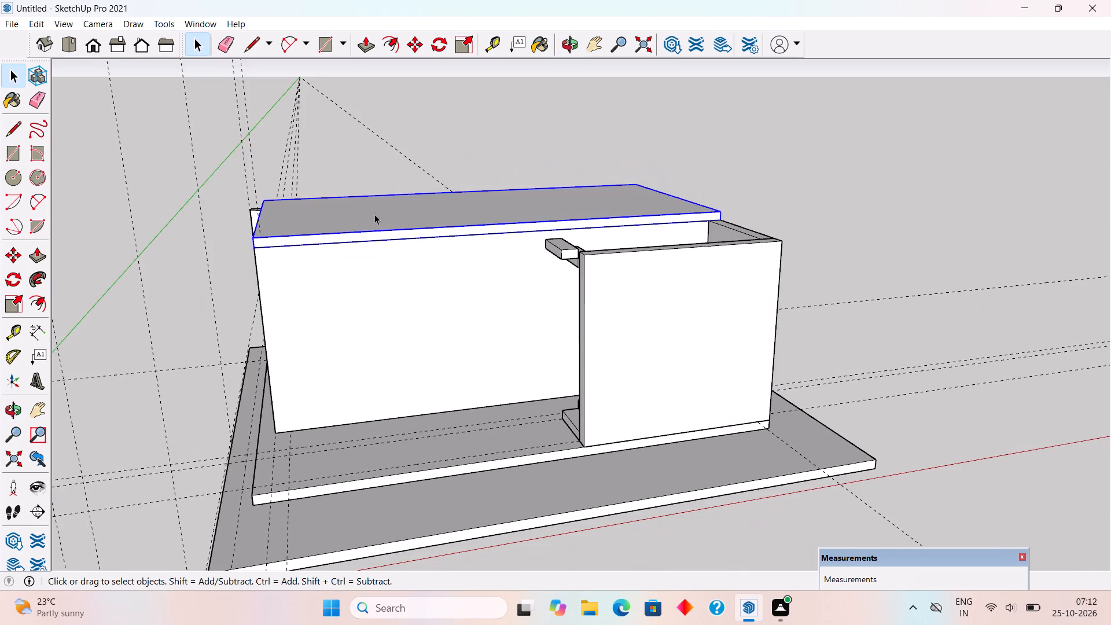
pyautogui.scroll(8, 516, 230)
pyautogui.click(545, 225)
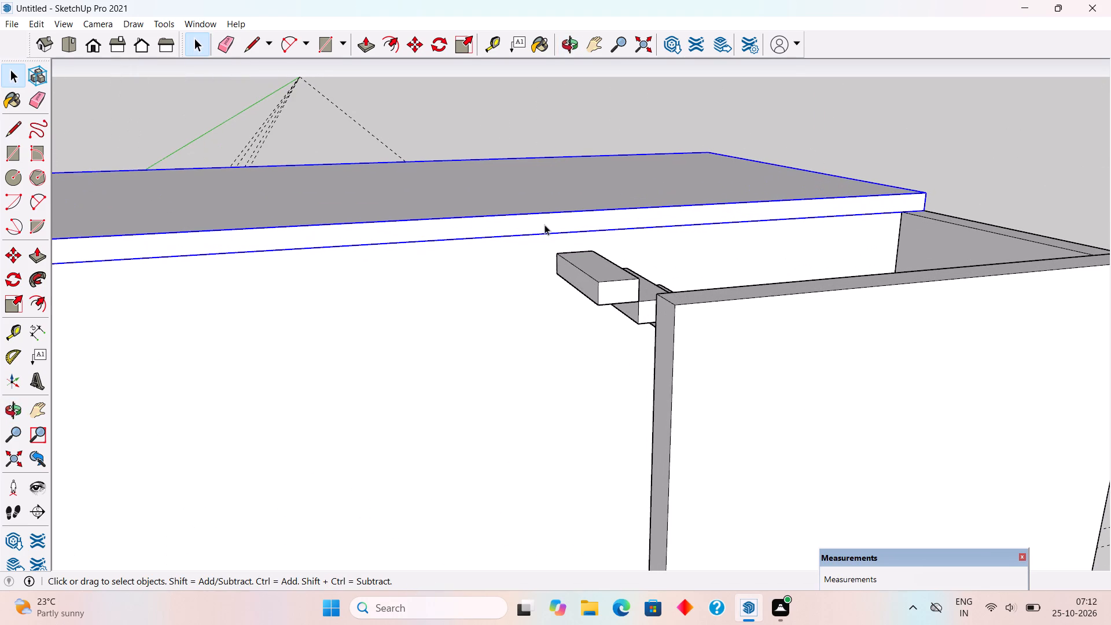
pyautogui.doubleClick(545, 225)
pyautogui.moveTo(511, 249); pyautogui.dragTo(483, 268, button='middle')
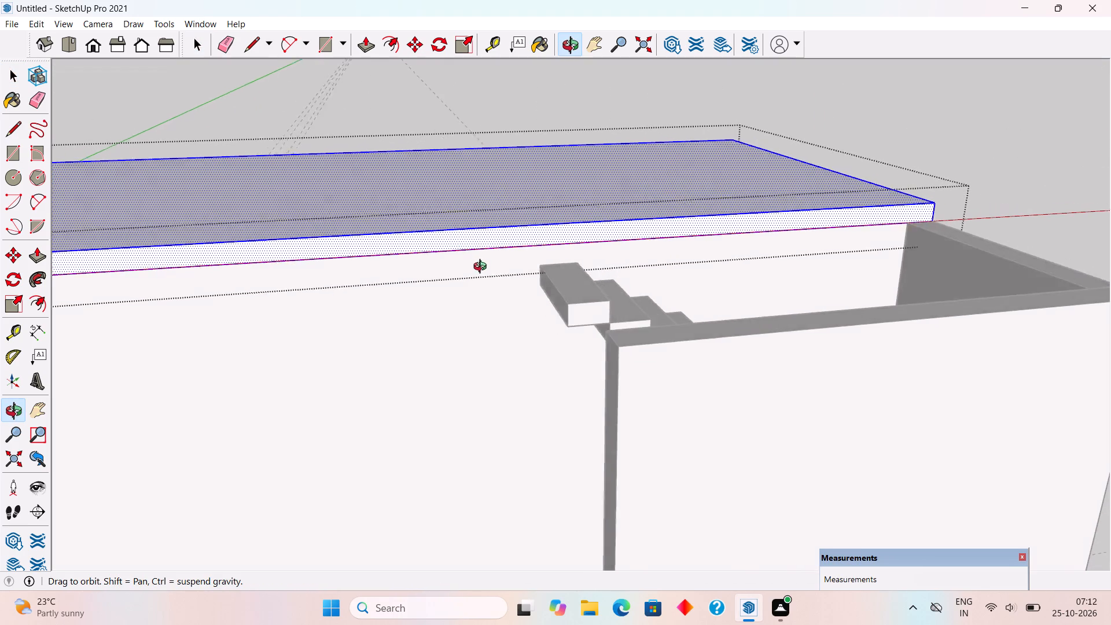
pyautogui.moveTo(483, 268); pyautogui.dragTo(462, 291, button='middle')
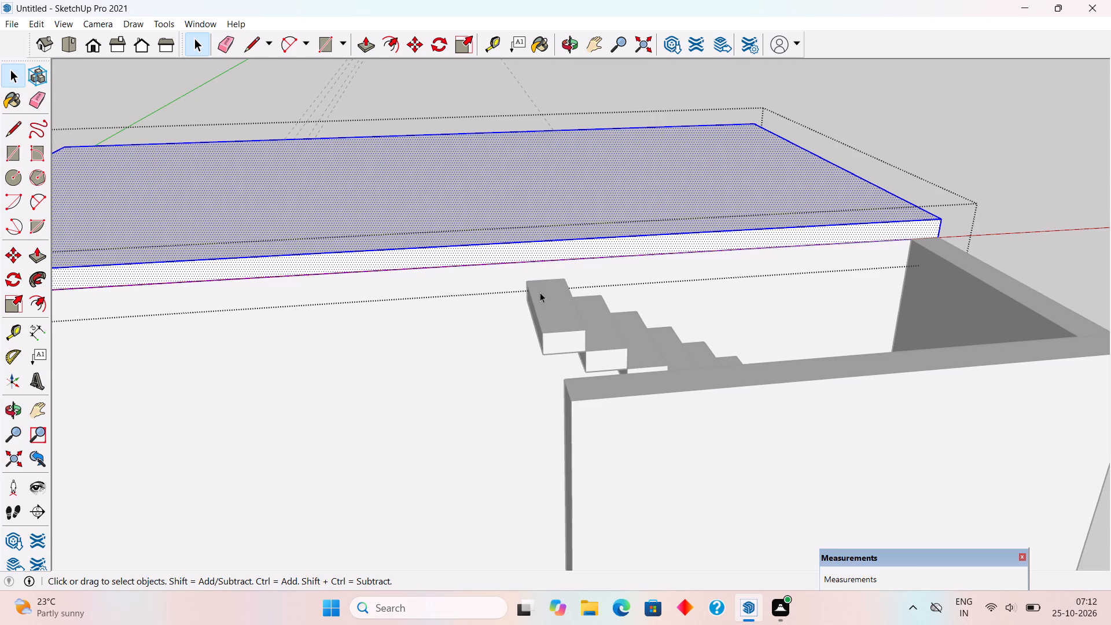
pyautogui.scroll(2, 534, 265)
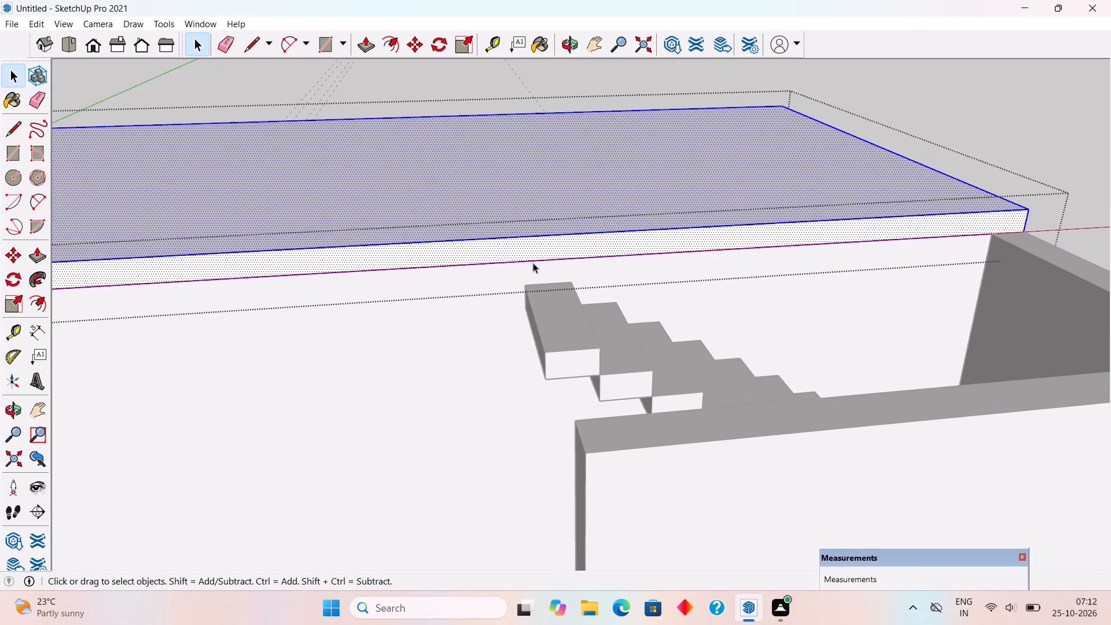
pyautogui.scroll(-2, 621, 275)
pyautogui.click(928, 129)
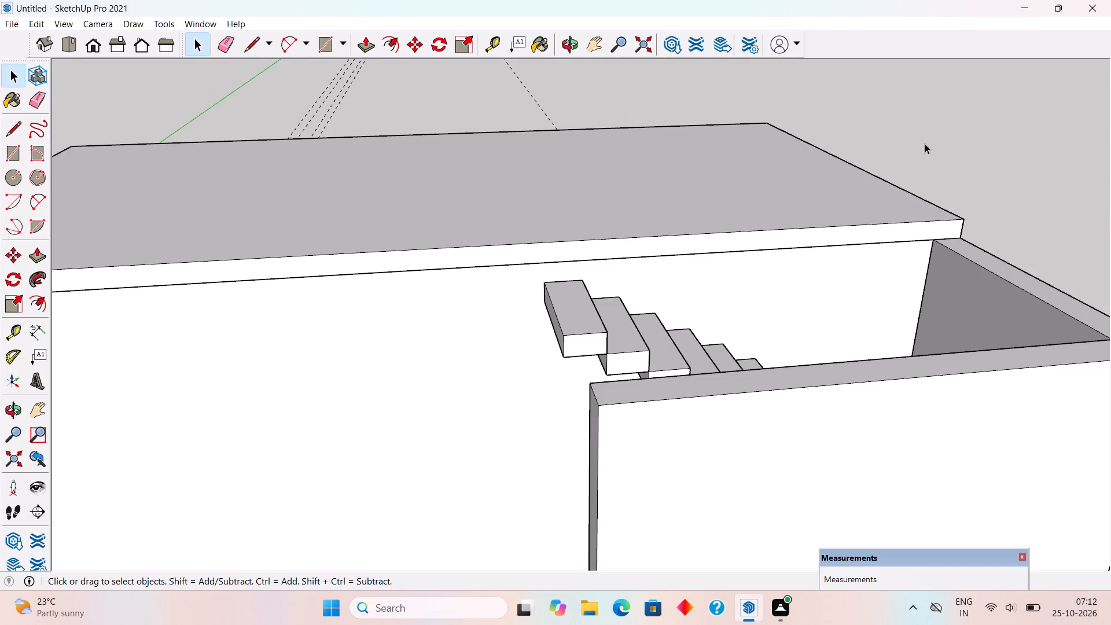
# Explode the upper stair flight's group into its separate steps.
pyautogui.moveTo(754, 301); pyautogui.dragTo(782, 236, button='middle')
pyautogui.click(599, 245)
pyautogui.rightClick(599, 245)
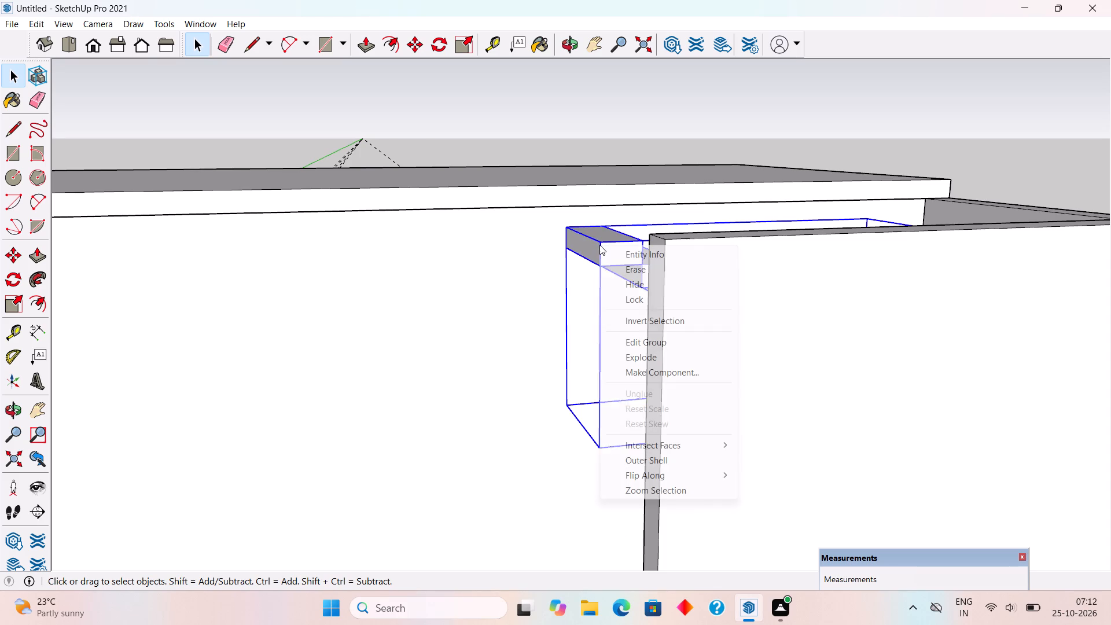
pyautogui.click(665, 351)
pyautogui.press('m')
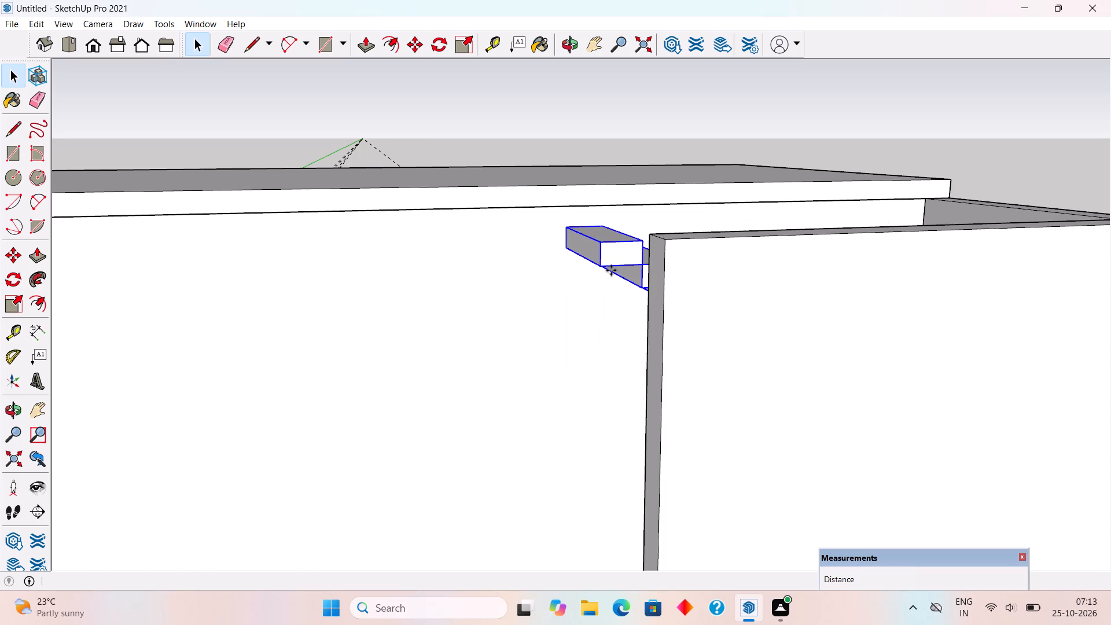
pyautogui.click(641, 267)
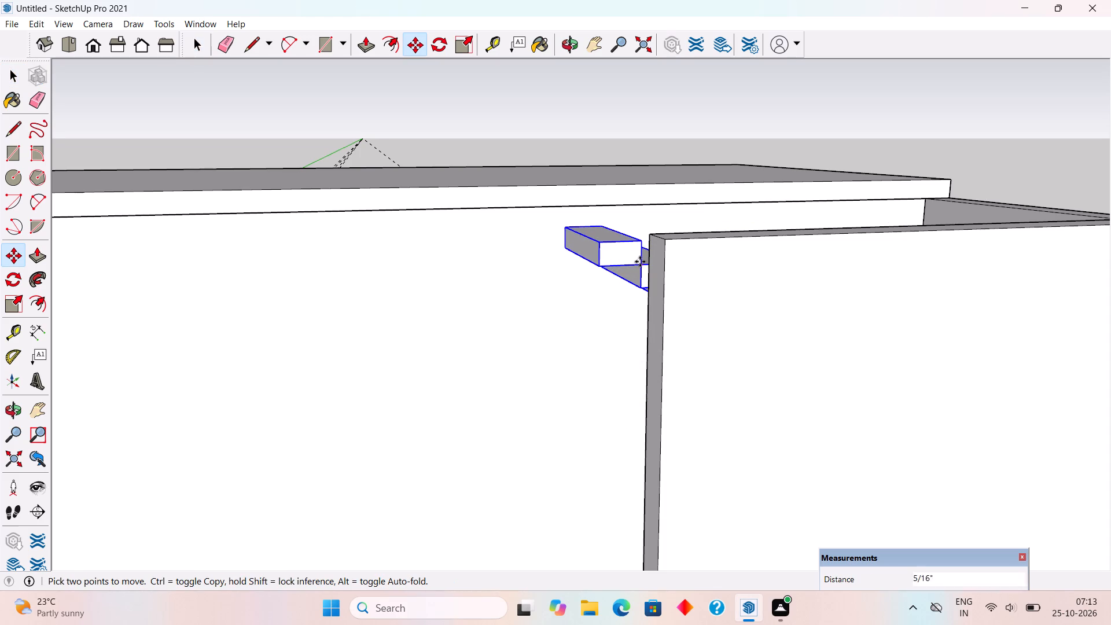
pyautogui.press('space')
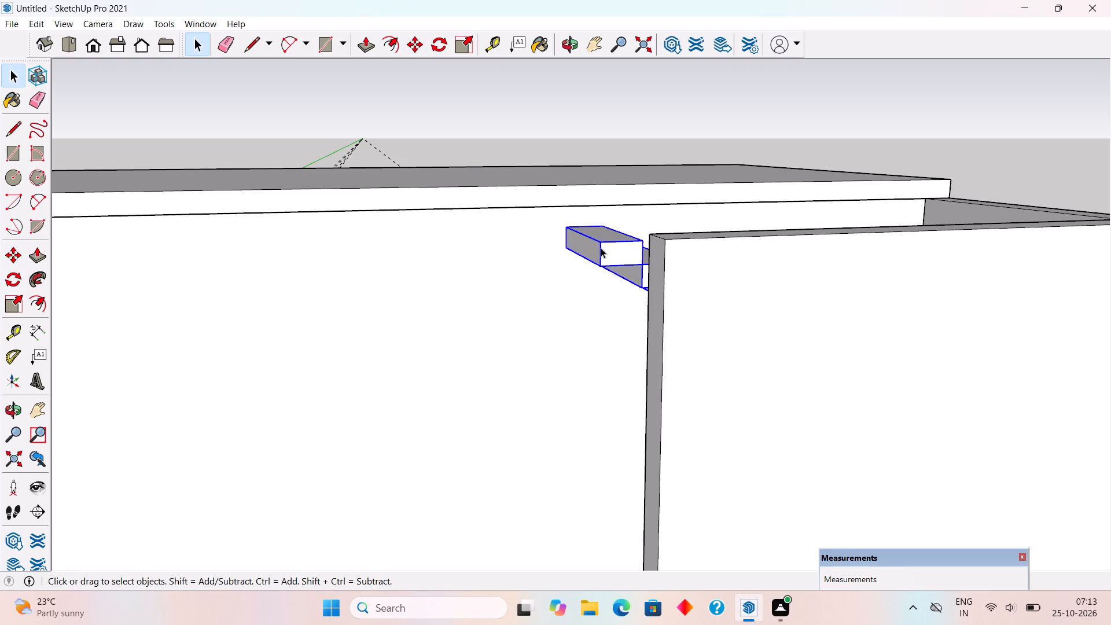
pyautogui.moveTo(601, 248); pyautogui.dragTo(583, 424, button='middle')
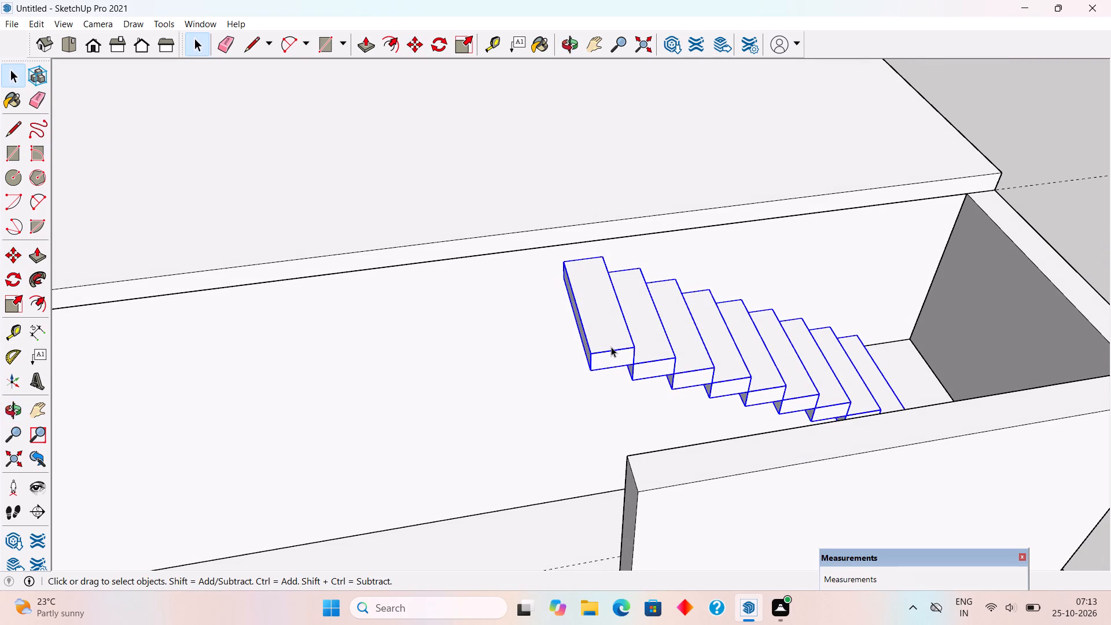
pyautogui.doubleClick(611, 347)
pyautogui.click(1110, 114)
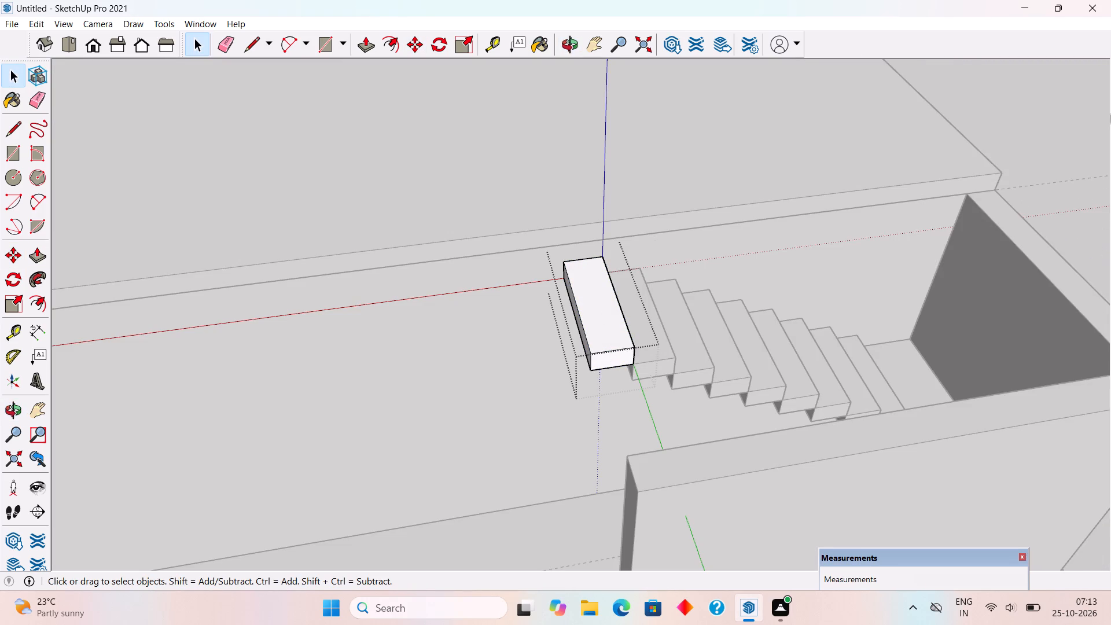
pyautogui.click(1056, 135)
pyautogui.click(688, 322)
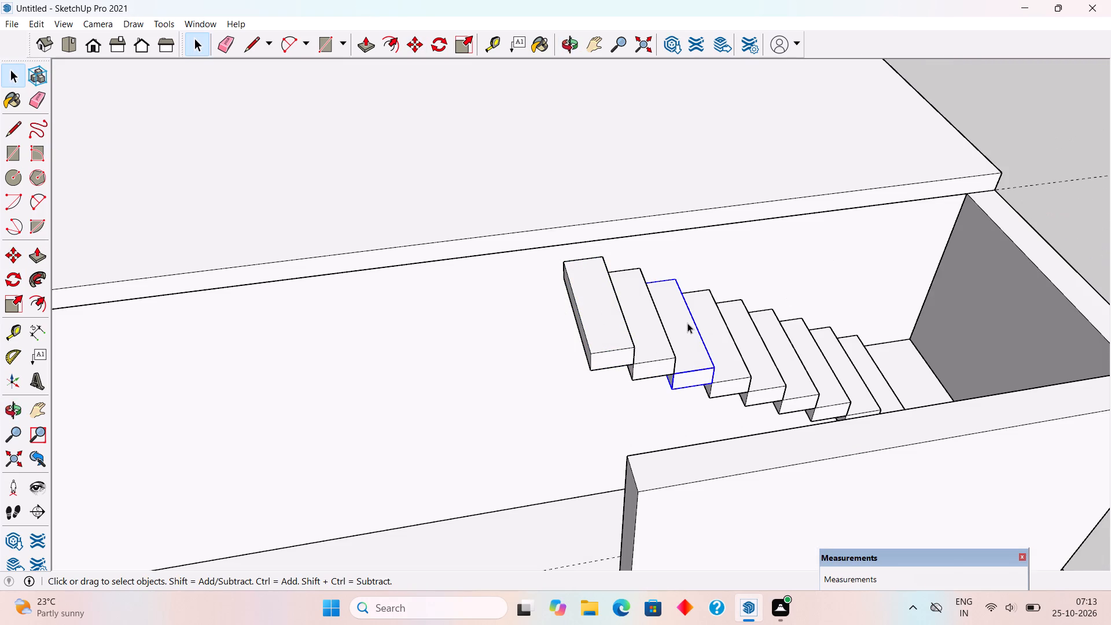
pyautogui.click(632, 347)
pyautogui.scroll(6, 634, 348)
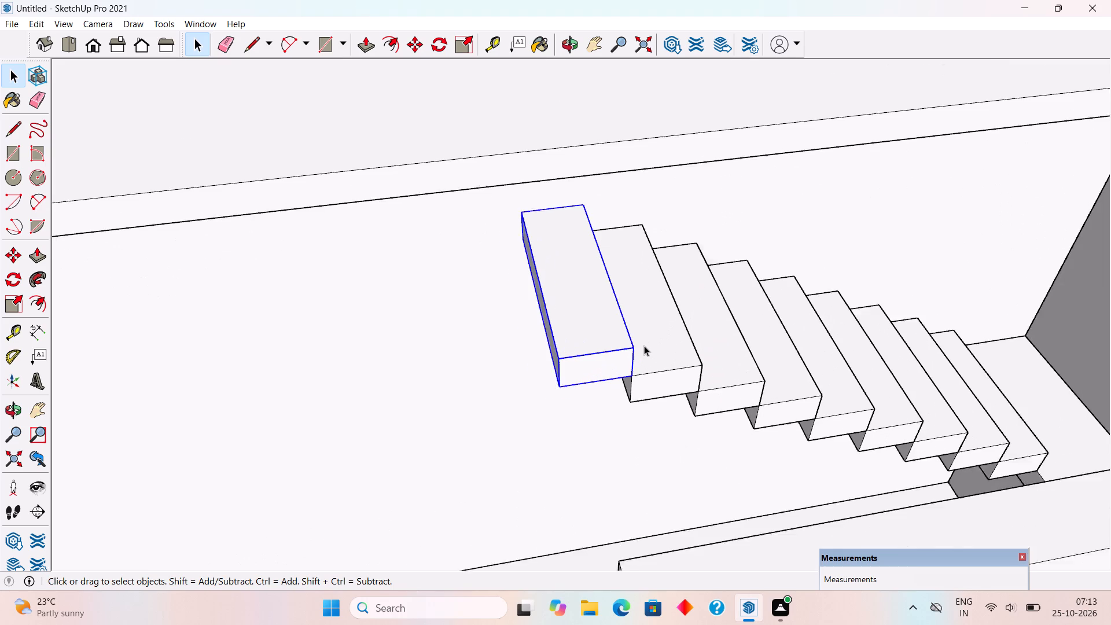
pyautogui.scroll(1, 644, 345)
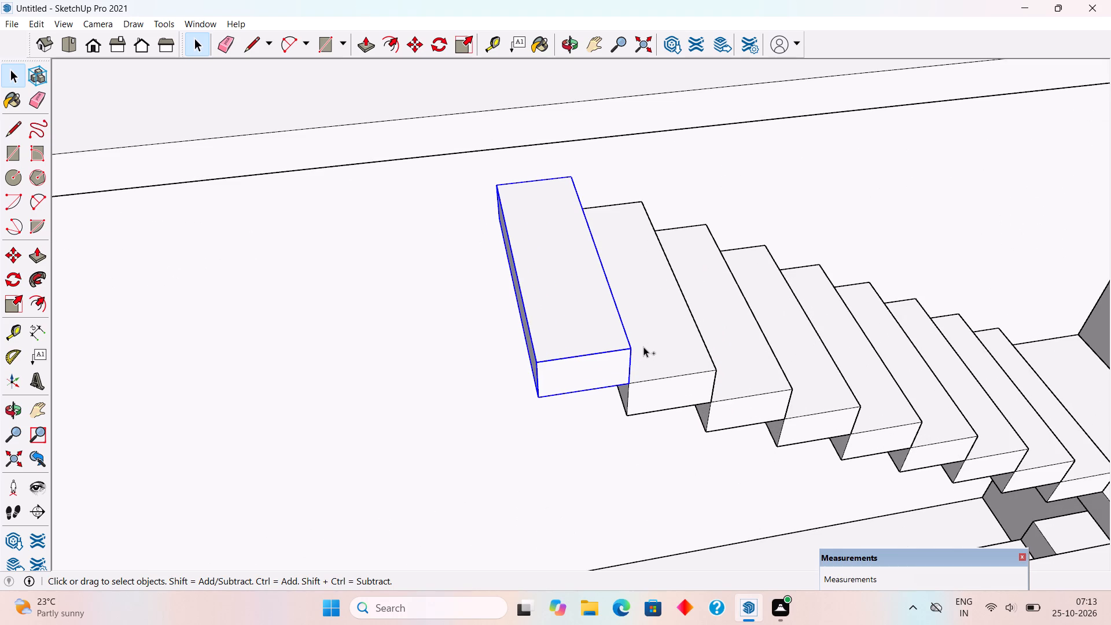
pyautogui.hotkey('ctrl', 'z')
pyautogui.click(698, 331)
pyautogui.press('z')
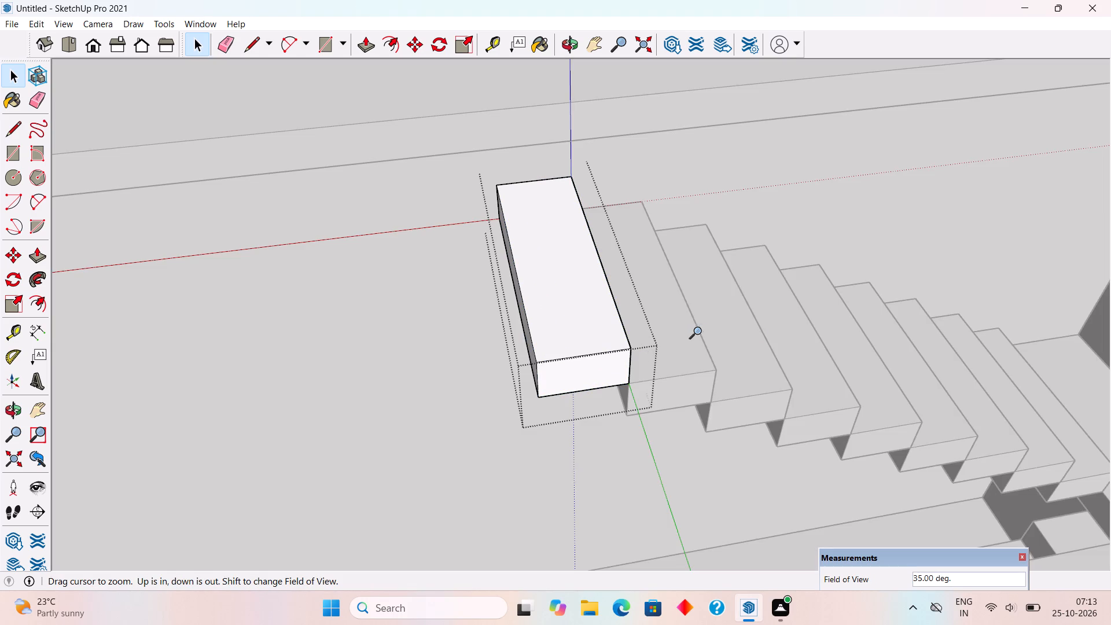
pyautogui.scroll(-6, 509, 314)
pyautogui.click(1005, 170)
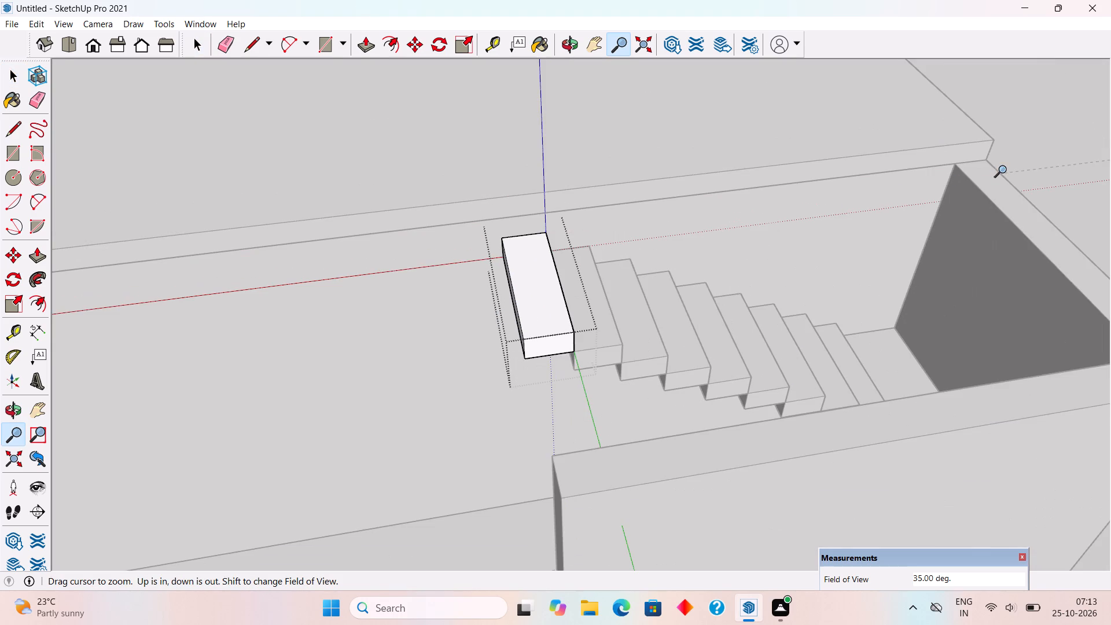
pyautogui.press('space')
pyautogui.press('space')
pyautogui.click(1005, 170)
# Copy the topmost step of the upper flight corner to corner, about 1' 1/2" onward, as one more step up towards the roof slab.
pyautogui.moveTo(656, 344); pyautogui.dragTo(650, 385, button='middle')
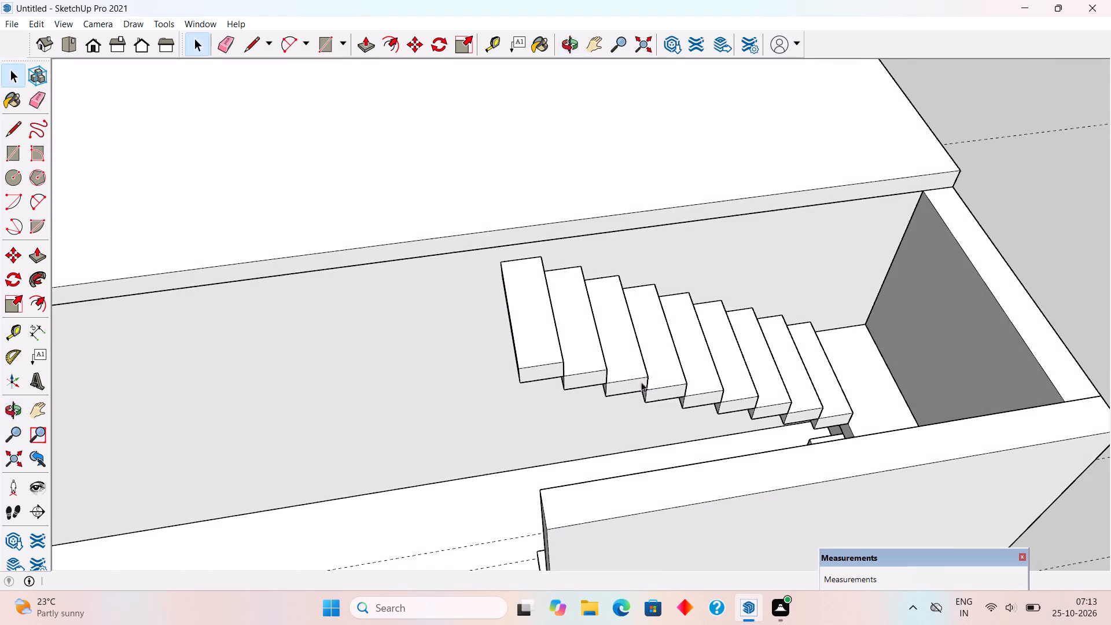
pyautogui.scroll(3, 534, 345)
pyautogui.click(534, 345)
pyautogui.press('m')
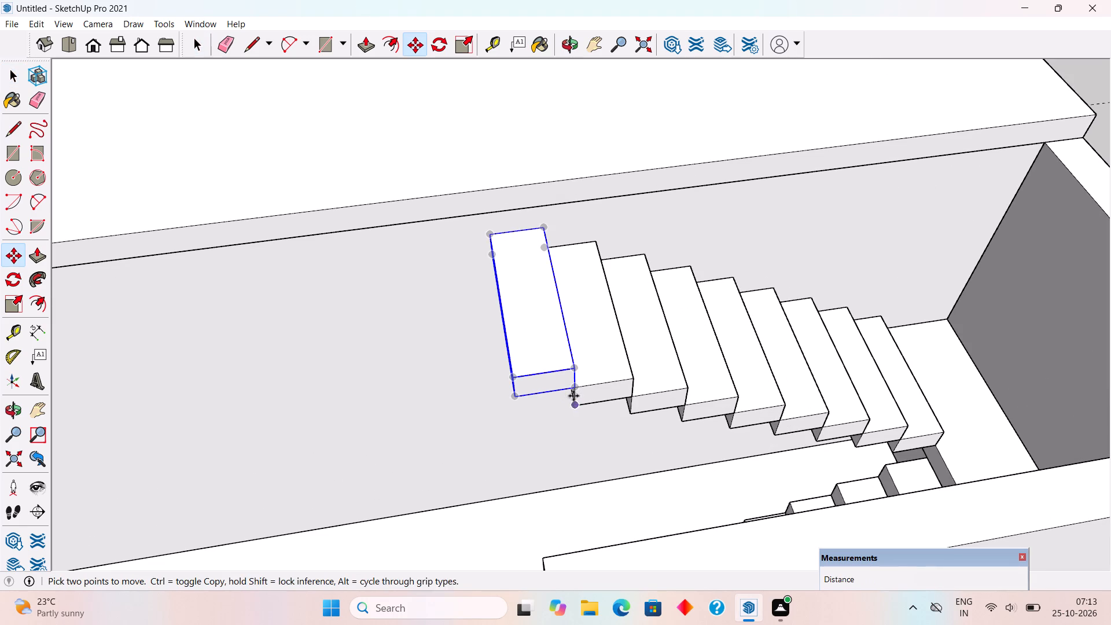
pyautogui.click(578, 388)
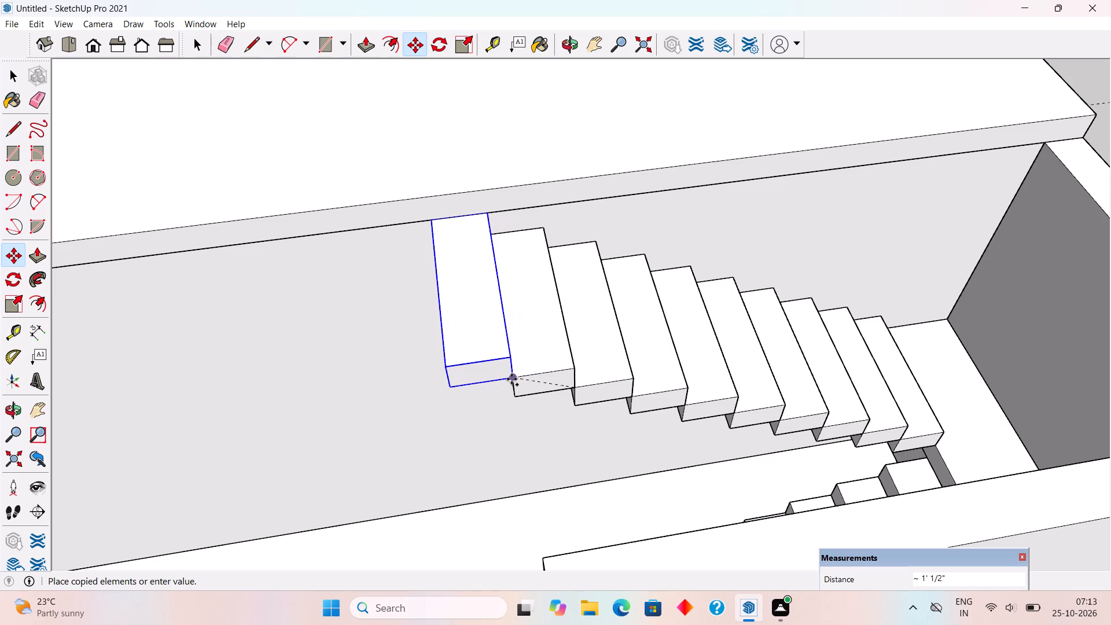
pyautogui.click(512, 379)
pyautogui.press('space')
# Clear the selection and examine how the extended upper flight meets the roof slab from outside the staircase.
pyautogui.moveTo(508, 378); pyautogui.dragTo(506, 234, button='middle')
pyautogui.scroll(-5, 505, 242)
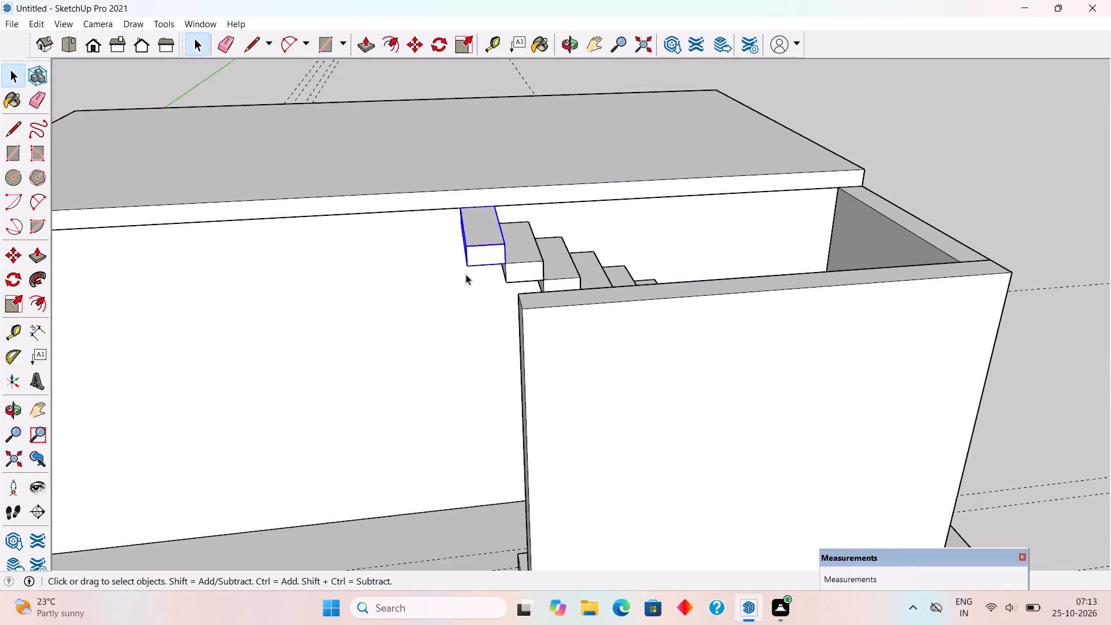
pyautogui.moveTo(471, 266); pyautogui.dragTo(666, 186, button='middle')
pyautogui.click(770, 130)
pyautogui.moveTo(770, 130); pyautogui.dragTo(553, 196, button='middle')
pyautogui.scroll(-7, 360, 233)
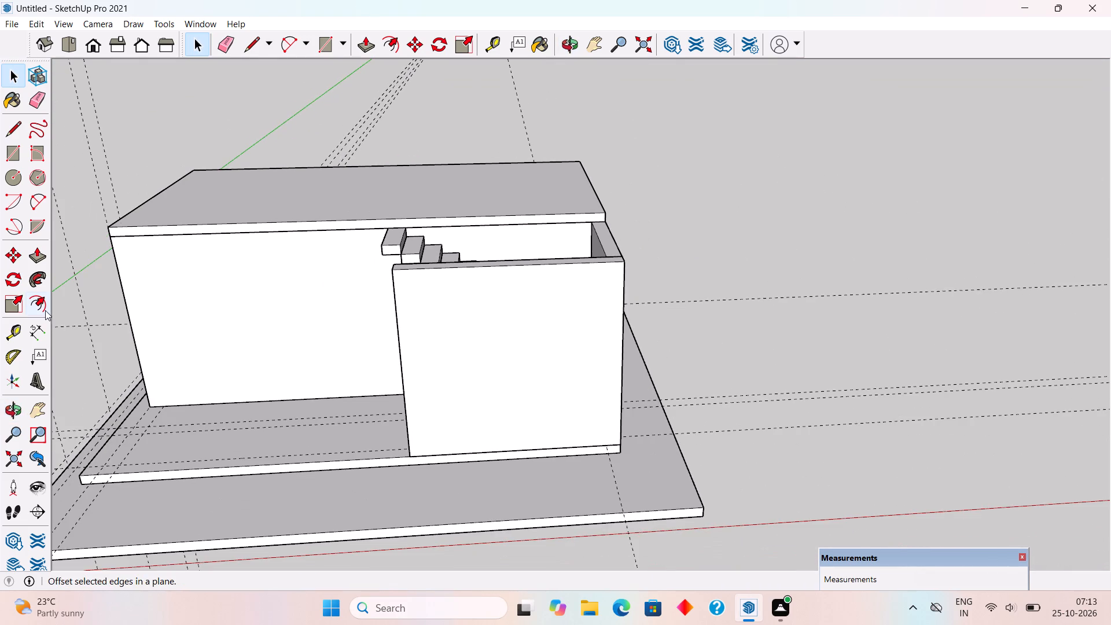
# Inside the roof slab group, split the long edge face with a 6" vertical line at the topmost step's corner.
pyautogui.scroll(9, 83, 294)
pyautogui.moveTo(93, 292); pyautogui.dragTo(133, 296, button='middle')
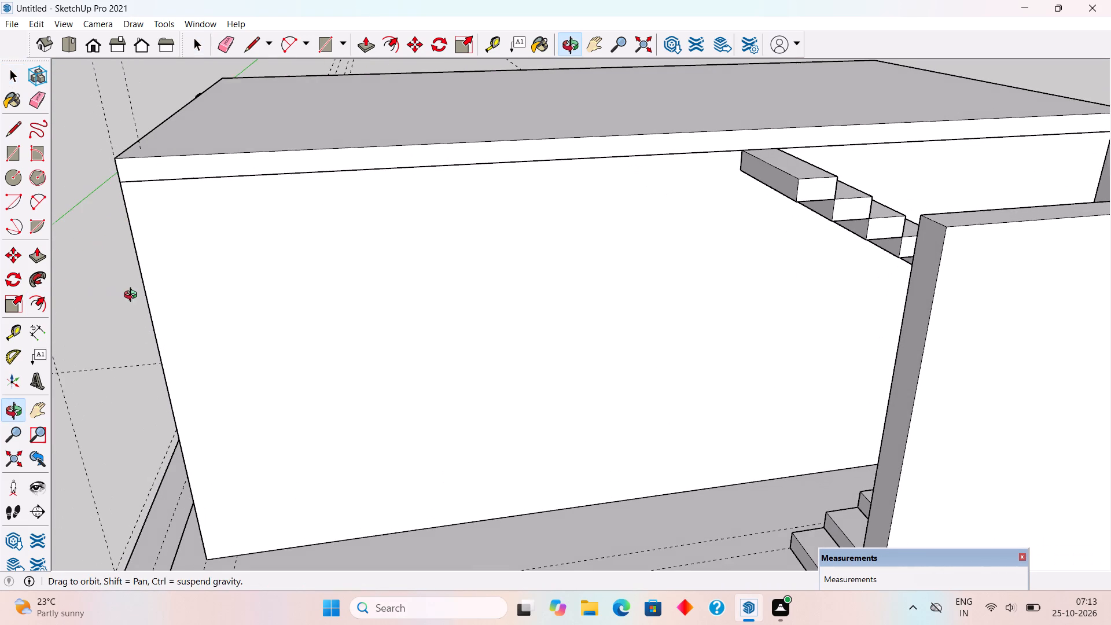
pyautogui.moveTo(133, 296); pyautogui.dragTo(134, 296, button='middle')
pyautogui.tripleClick(352, 167)
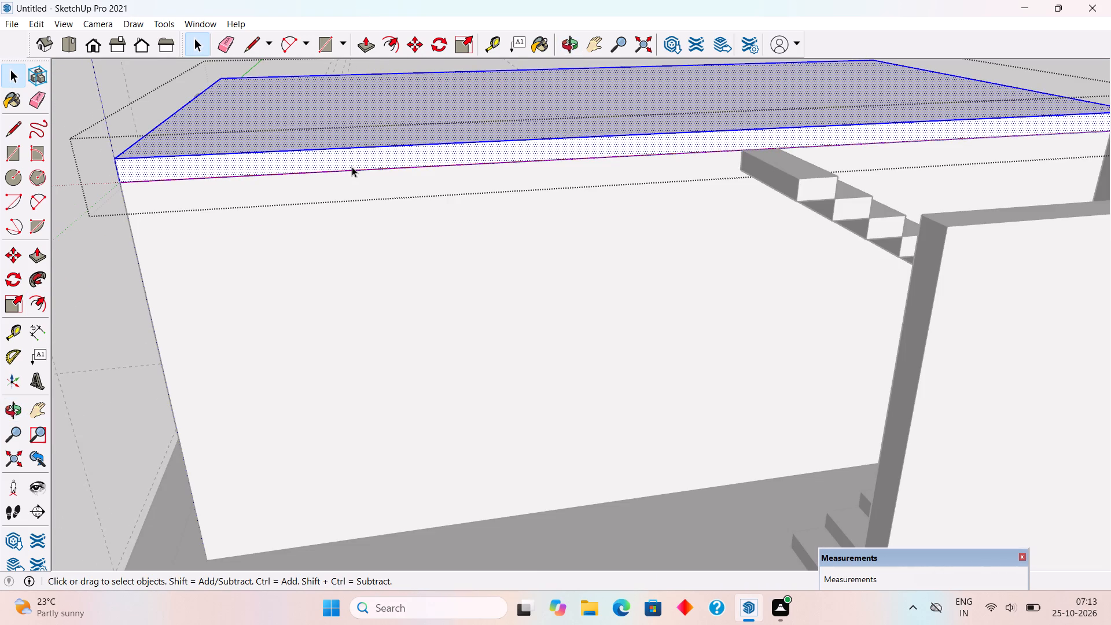
pyautogui.press('l')
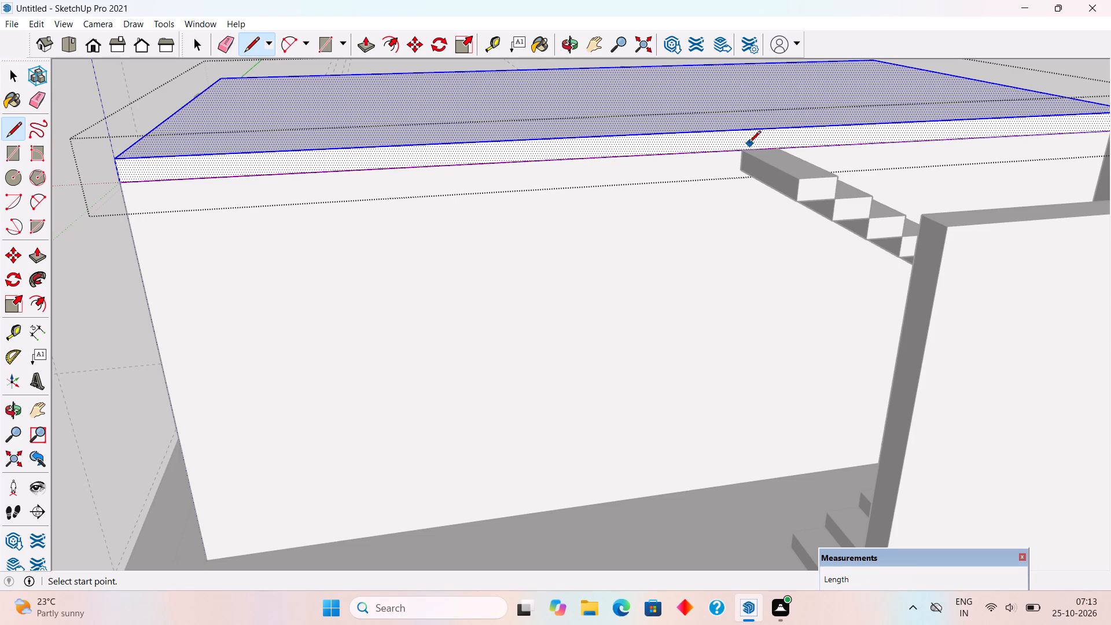
pyautogui.click(746, 146)
pyautogui.click(746, 132)
# Push/Pull the slab's edge face beside the stairs outward 6' 9" to the stairwell's outer wall and leave the group.
pyautogui.press('p')
pyautogui.click(707, 135)
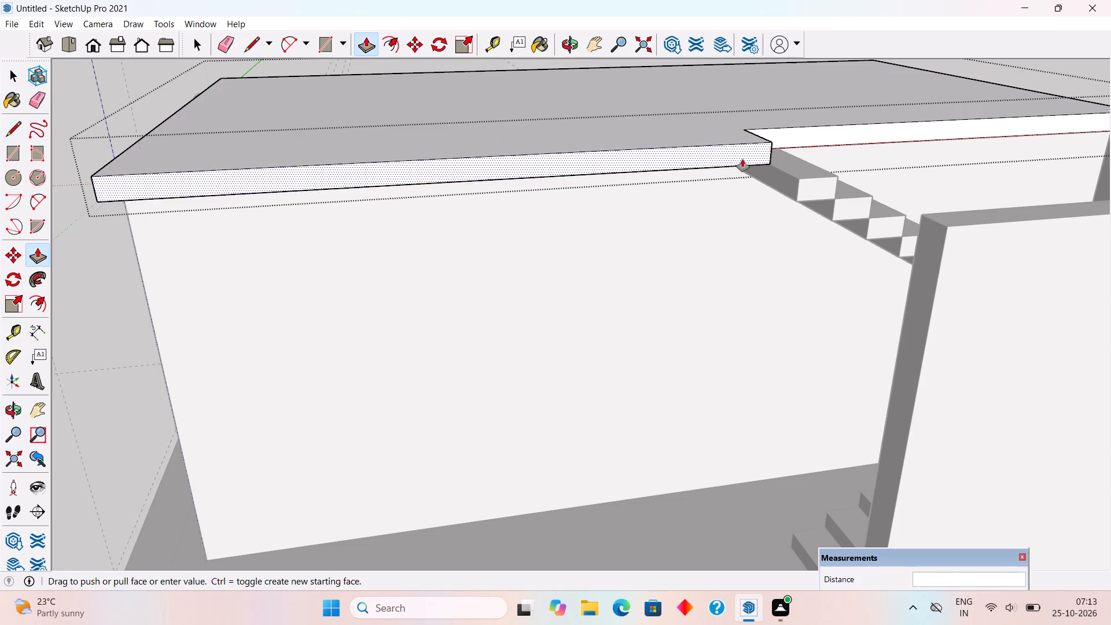
pyautogui.click(952, 232)
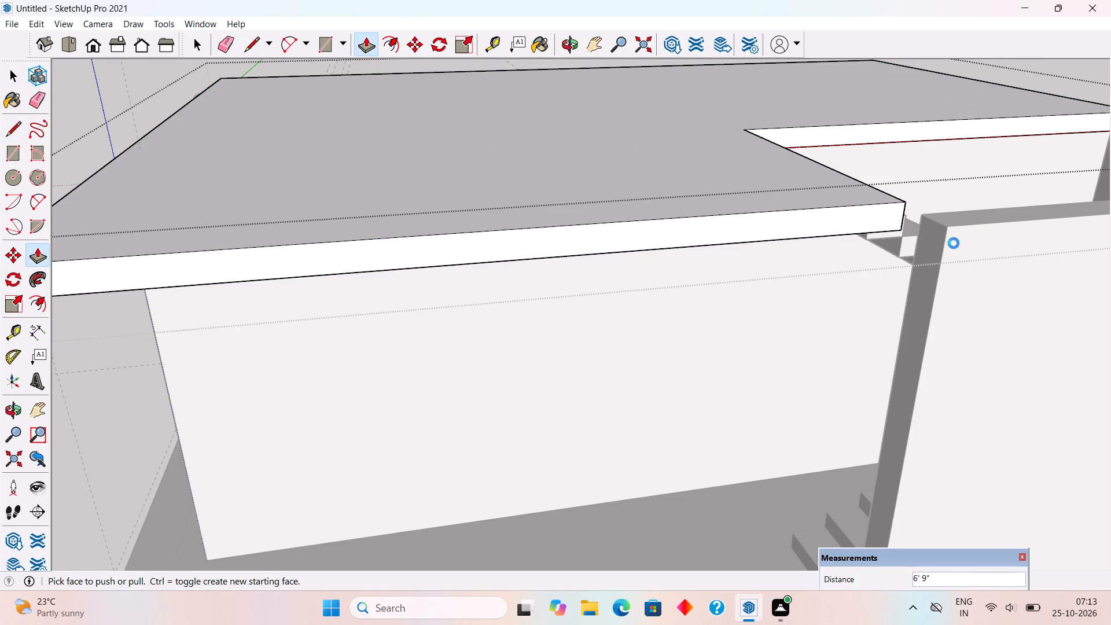
pyautogui.moveTo(947, 274); pyautogui.dragTo(472, 314, button='middle')
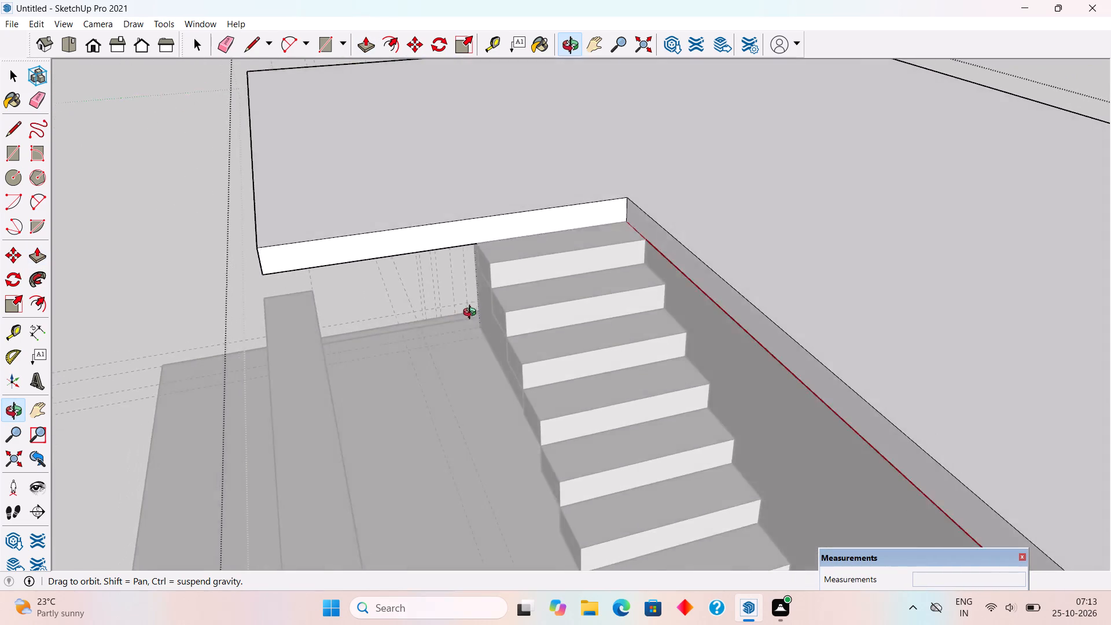
pyautogui.moveTo(472, 314); pyautogui.dragTo(566, 308, button='middle')
pyautogui.press('space')
pyautogui.scroll(-2, 565, 296)
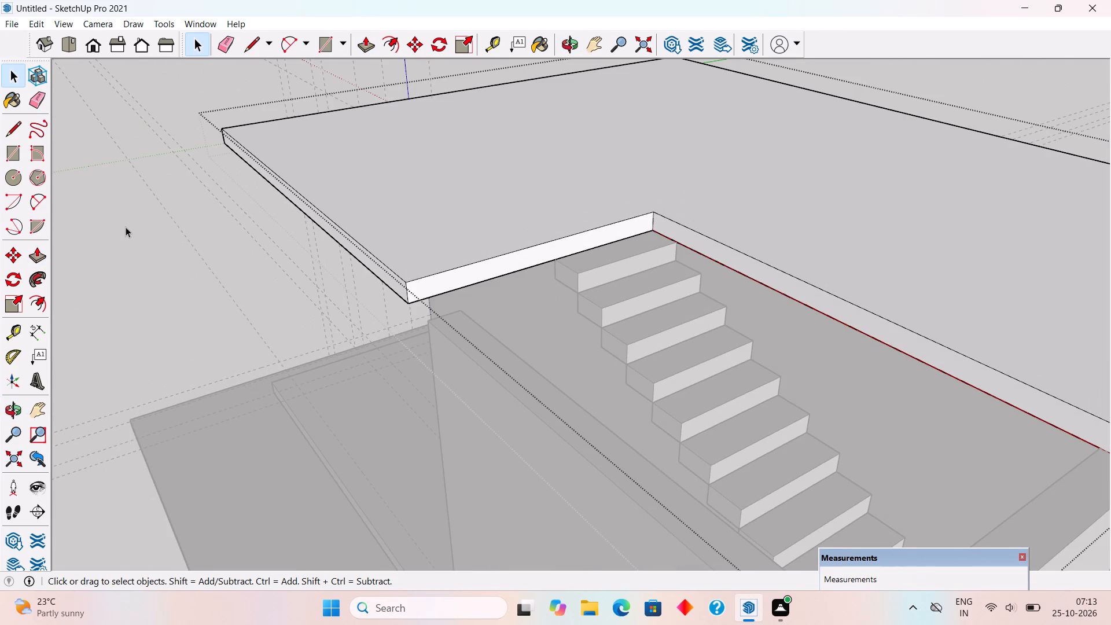
pyautogui.click(126, 227)
# Examine the extended roof slab and its stair opening from above and from the open end of the stairwell.
pyautogui.scroll(-4, 275, 196)
pyautogui.moveTo(495, 263); pyautogui.dragTo(833, 240, button='middle')
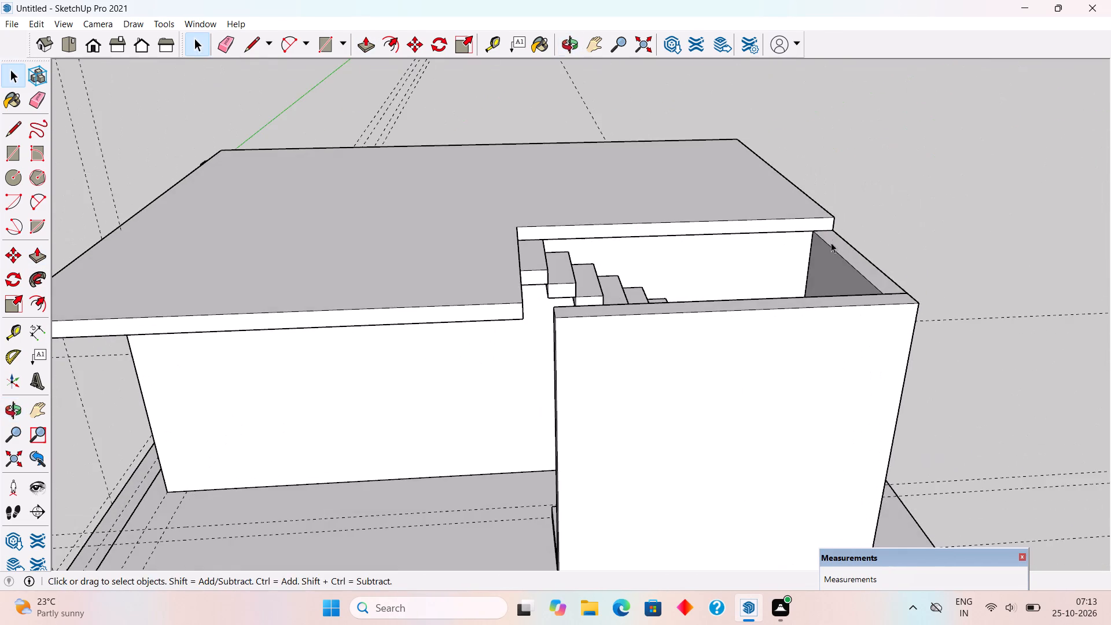
pyautogui.moveTo(757, 282); pyautogui.dragTo(734, 423, button='middle')
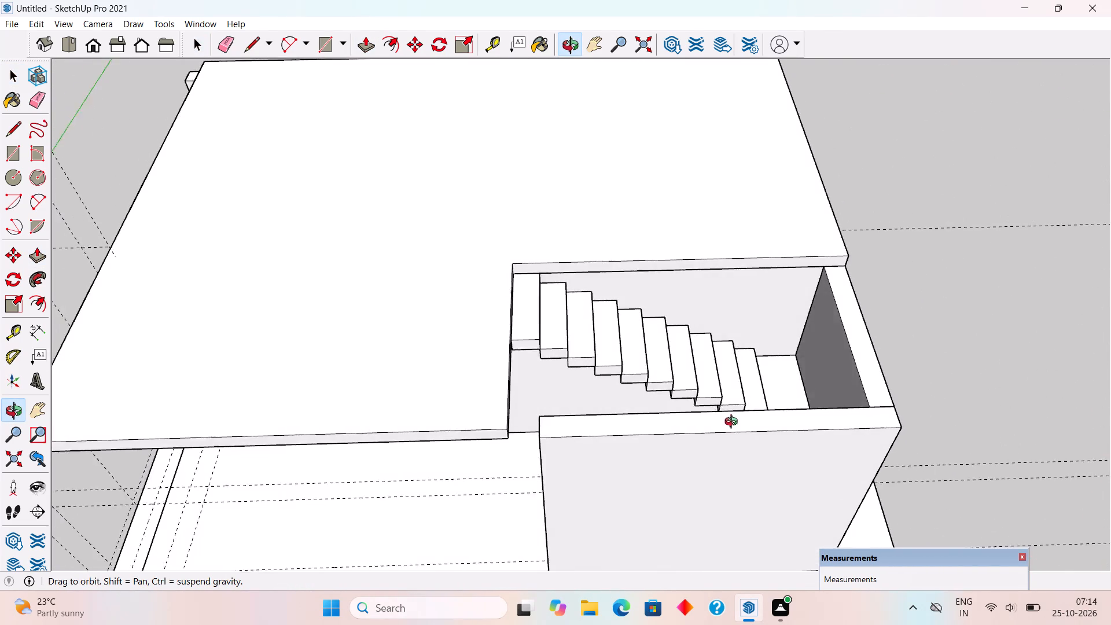
pyautogui.moveTo(734, 423); pyautogui.dragTo(366, 418, button='middle')
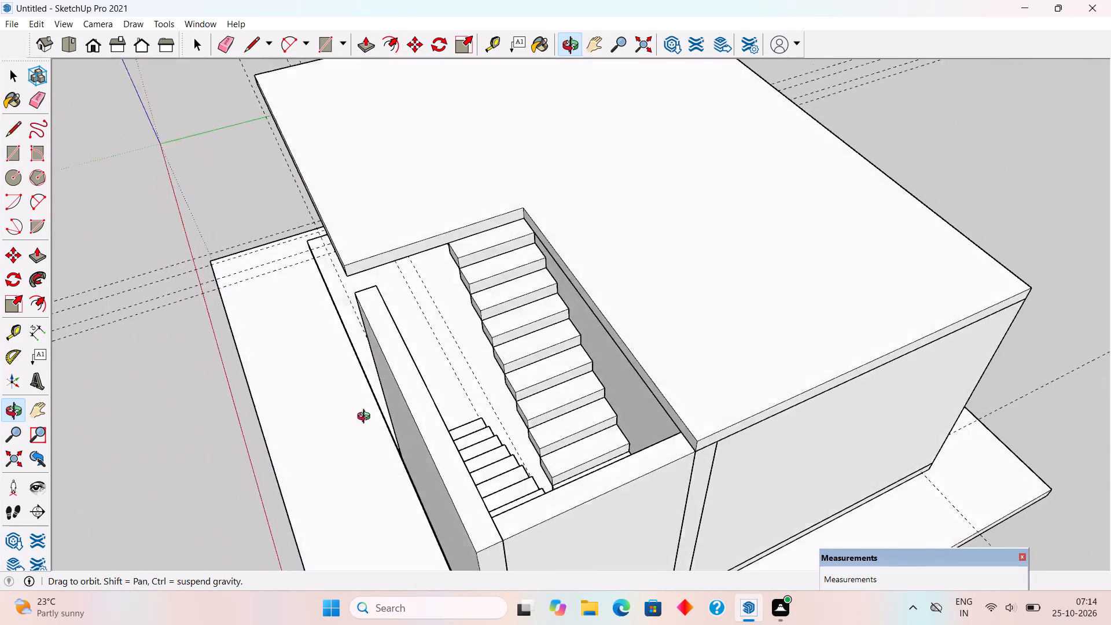
pyautogui.moveTo(366, 418); pyautogui.dragTo(1012, 284, button='middle')
pyautogui.moveTo(718, 273); pyautogui.dragTo(712, 216, button='middle')
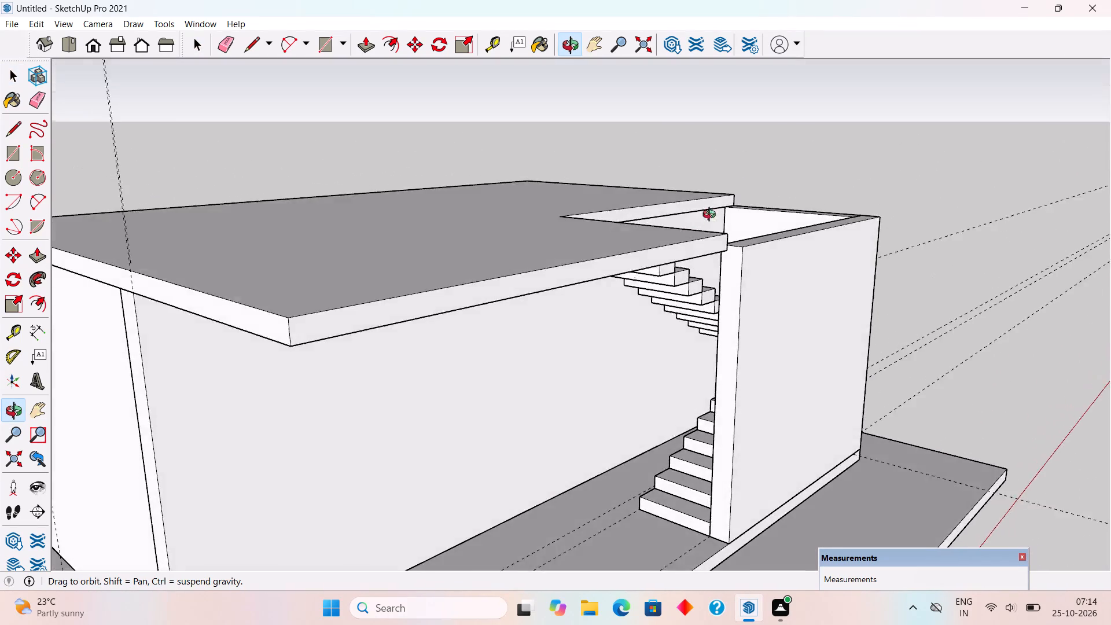
pyautogui.moveTo(712, 216); pyautogui.dragTo(800, 217, button='middle')
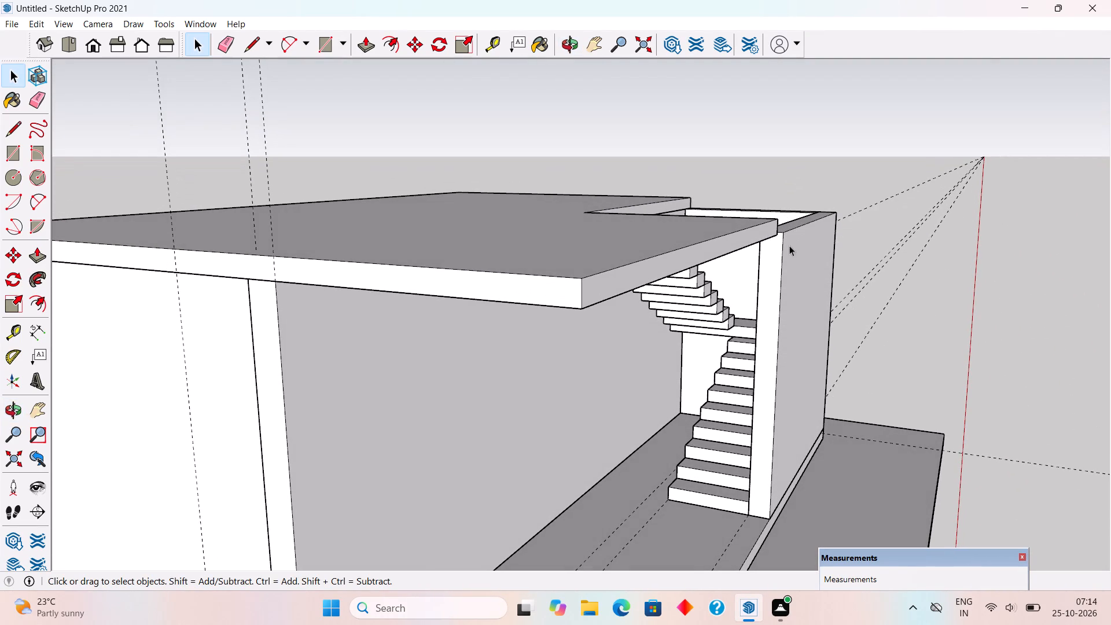
# Group the lower flight, the landing and all the separate steps of the upper flight as one staircase.
pyautogui.keyDown('ctrl'); pyautogui.click(718, 486); pyautogui.keyUp('ctrl')
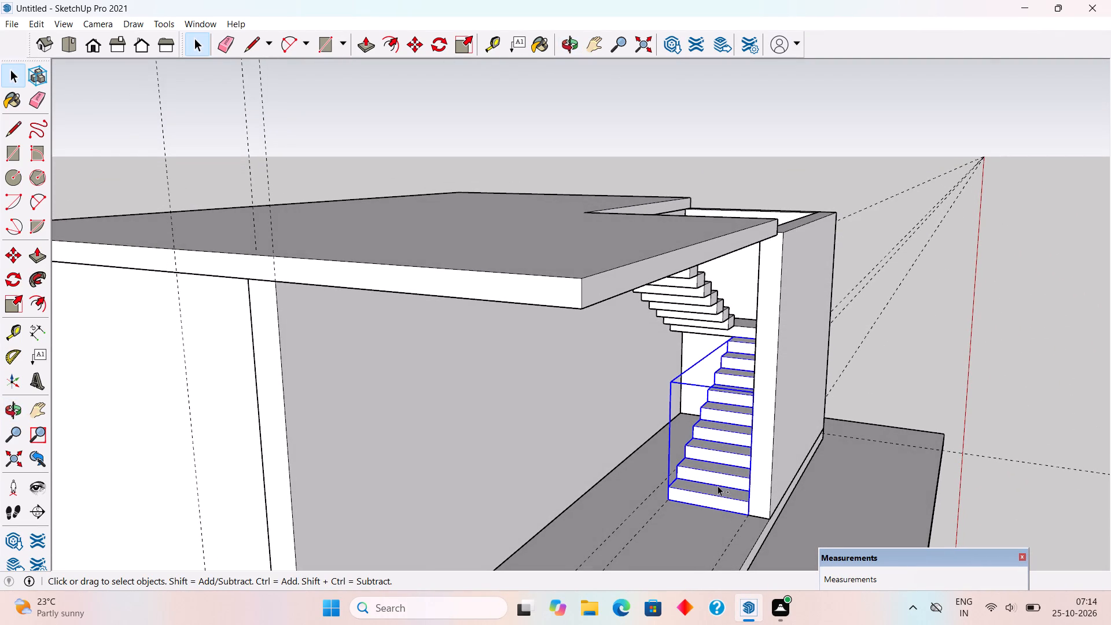
pyautogui.keyDown('ctrl'); pyautogui.moveTo(718, 283); pyautogui.dragTo(538, 624, button='middle'); pyautogui.keyUp('ctrl')
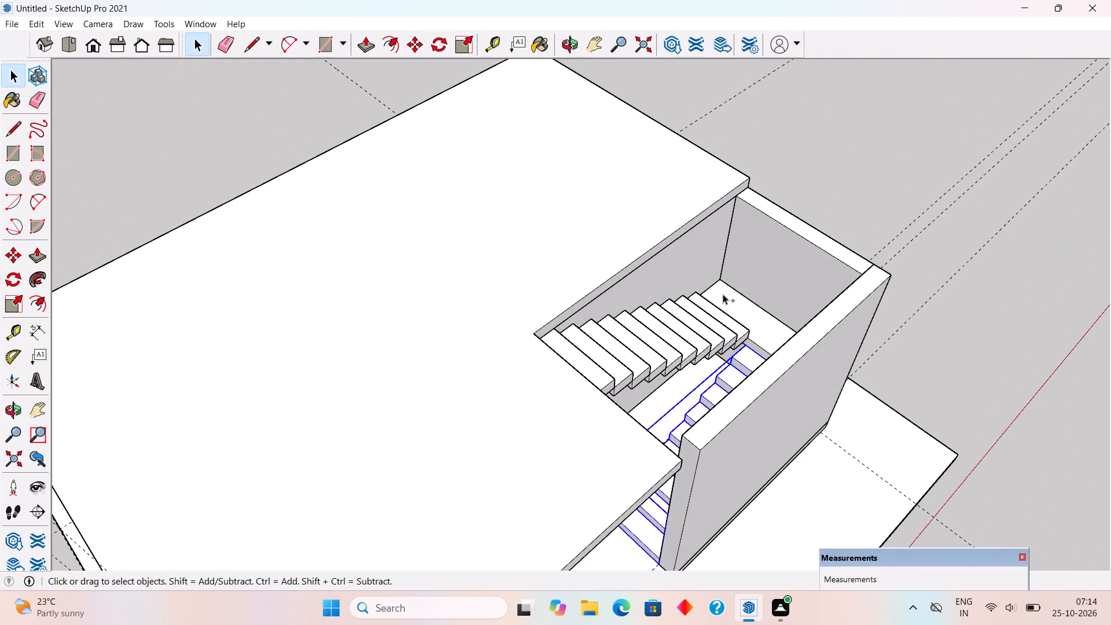
pyautogui.keyDown('ctrl'); pyautogui.scroll(5, 725, 292); pyautogui.keyUp('ctrl')
pyautogui.keyDown('ctrl'); pyautogui.click(742, 307); pyautogui.keyUp('ctrl')
pyautogui.keyDown('ctrl'); pyautogui.click(746, 356); pyautogui.keyUp('ctrl')
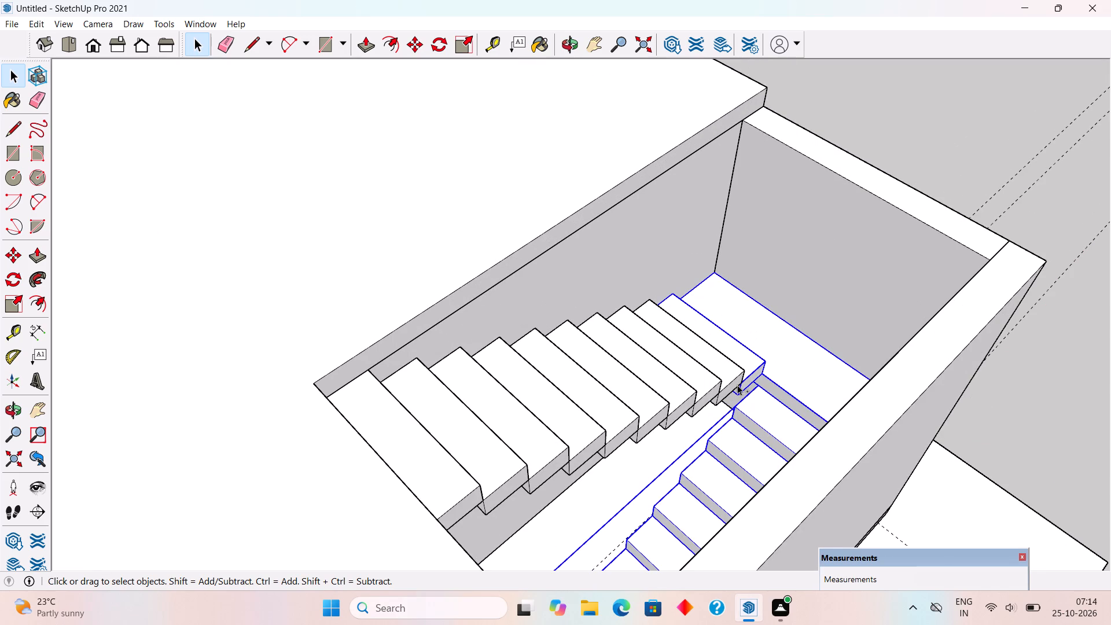
pyautogui.keyDown('ctrl'); pyautogui.click(737, 385); pyautogui.keyUp('ctrl')
pyautogui.keyDown('ctrl'); pyautogui.click(707, 398); pyautogui.keyUp('ctrl')
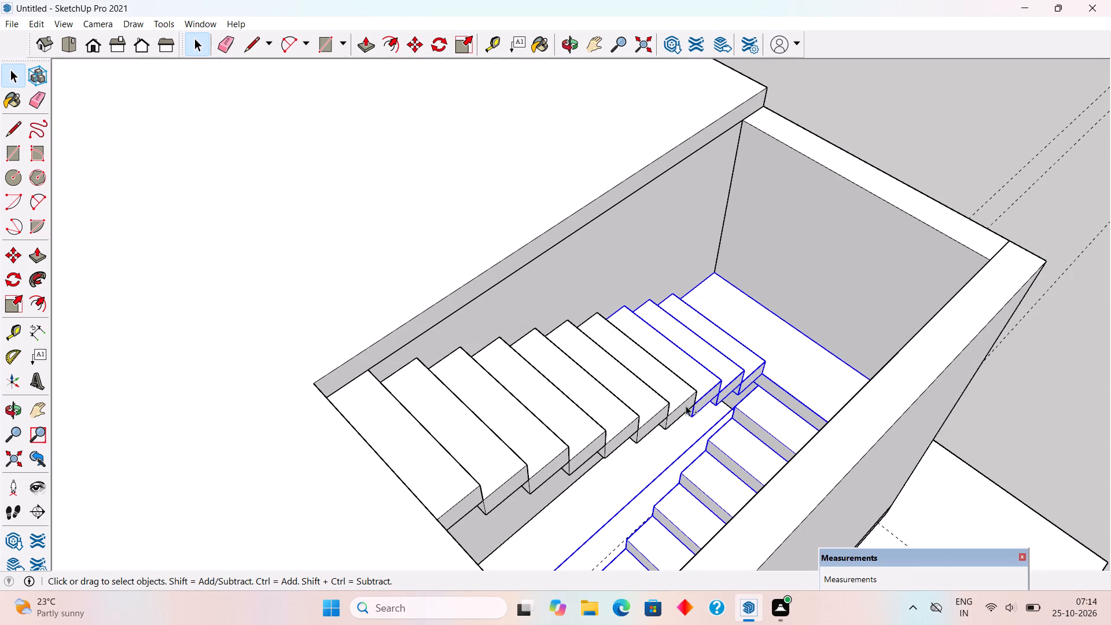
pyautogui.keyDown('ctrl'); pyautogui.click(680, 408); pyautogui.keyUp('ctrl')
pyautogui.keyDown('ctrl'); pyautogui.click(638, 418); pyautogui.keyUp('ctrl')
pyautogui.keyDown('ctrl'); pyautogui.click(648, 414); pyautogui.keyUp('ctrl')
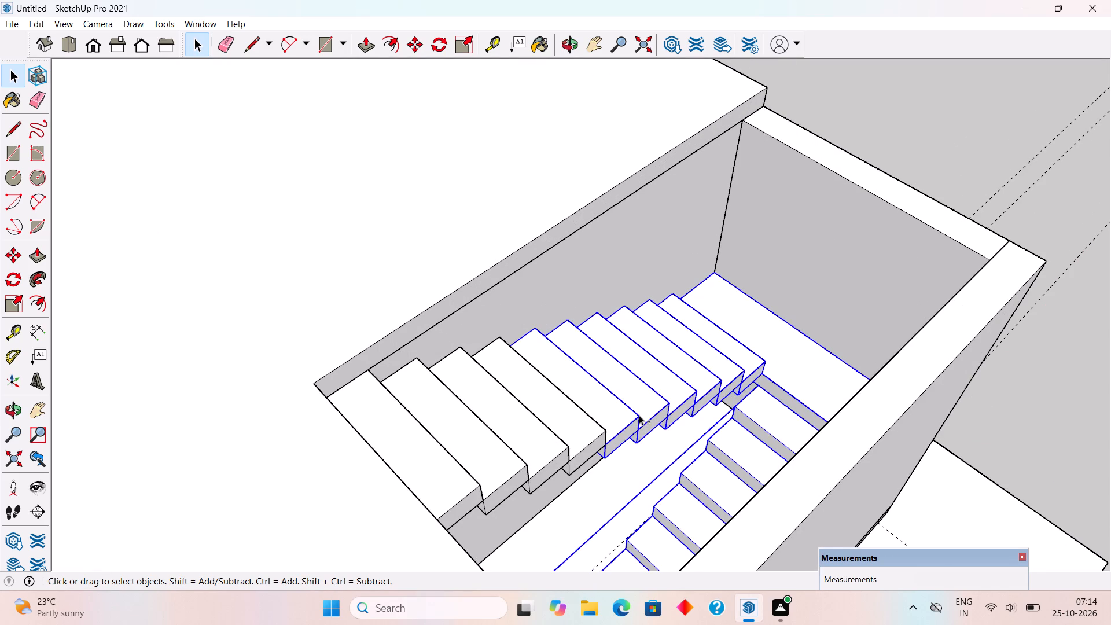
pyautogui.keyDown('ctrl'); pyautogui.click(590, 443); pyautogui.keyUp('ctrl')
pyautogui.keyDown('ctrl'); pyautogui.click(542, 465); pyautogui.keyUp('ctrl')
pyautogui.keyDown('ctrl'); pyautogui.click(520, 467); pyautogui.keyUp('ctrl')
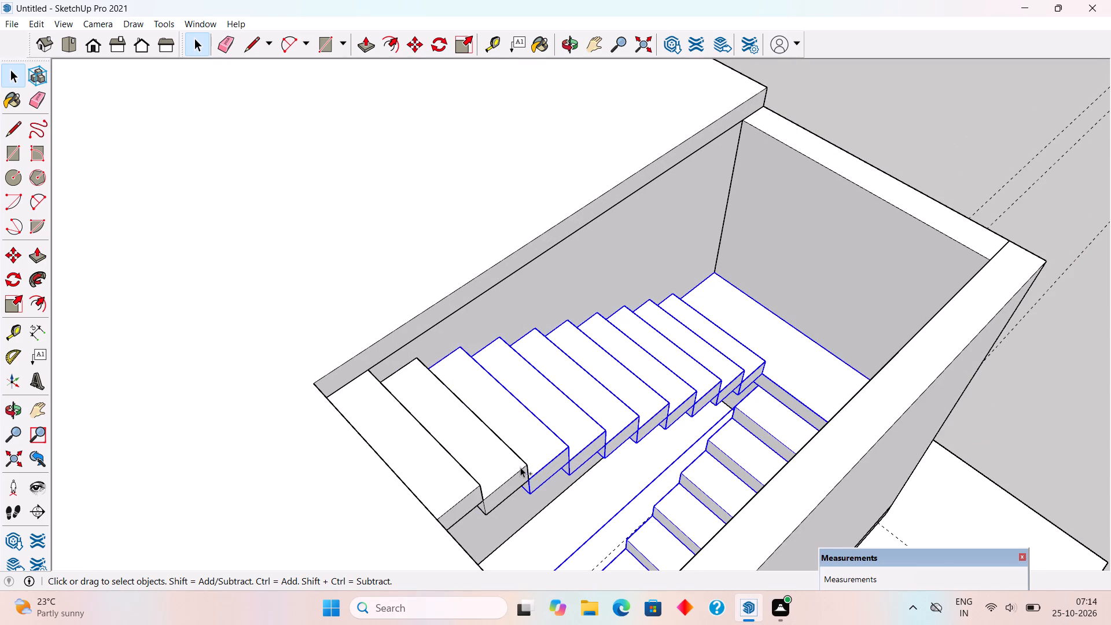
pyautogui.keyDown('ctrl'); pyautogui.click(450, 492); pyautogui.keyUp('ctrl')
pyautogui.keyDown('ctrl'); pyautogui.scroll(-3, 473, 376); pyautogui.keyUp('ctrl')
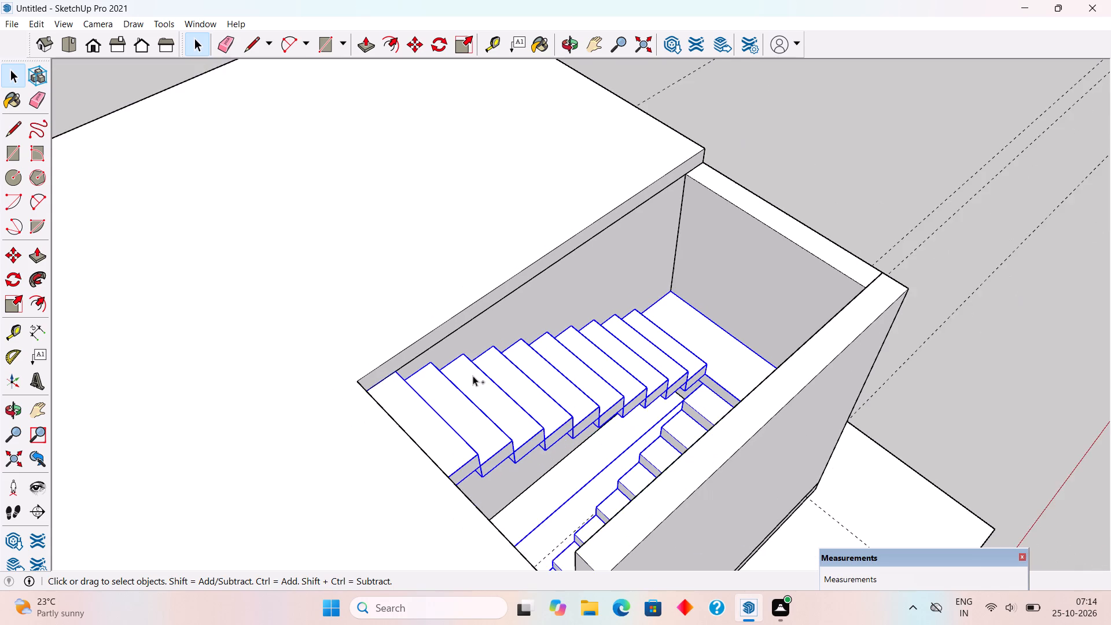
pyautogui.keyDown('ctrl'); pyautogui.scroll(-1, 473, 376); pyautogui.keyUp('ctrl')
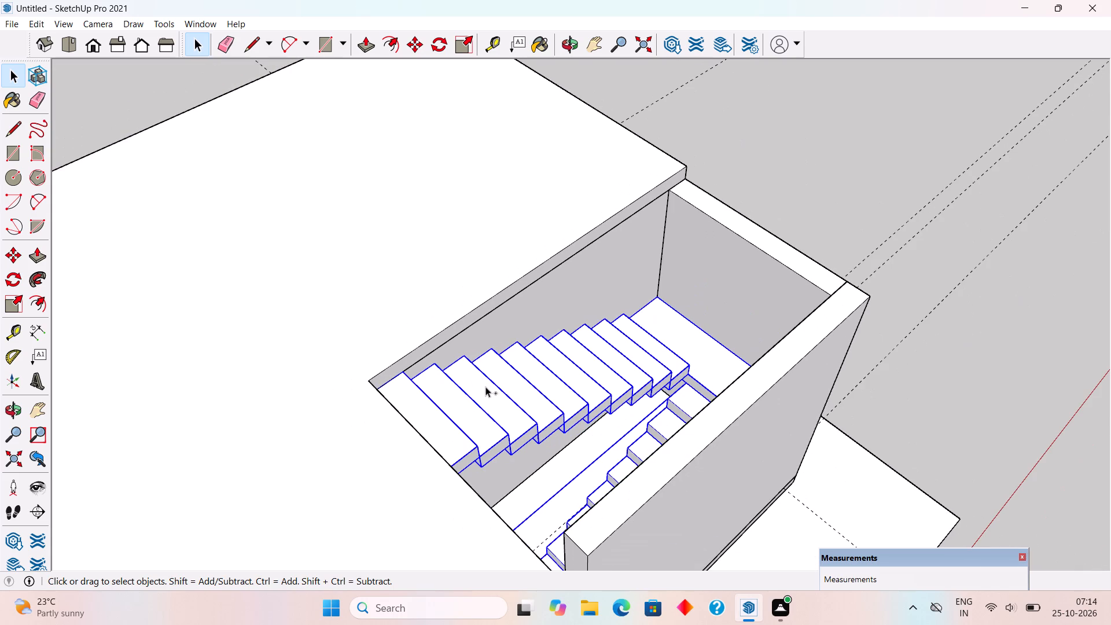
pyautogui.keyDown('ctrl'); pyautogui.rightClick(485, 387); pyautogui.keyUp('ctrl')
pyautogui.keyDown('ctrl'); pyautogui.click(531, 291); pyautogui.keyUp('ctrl')
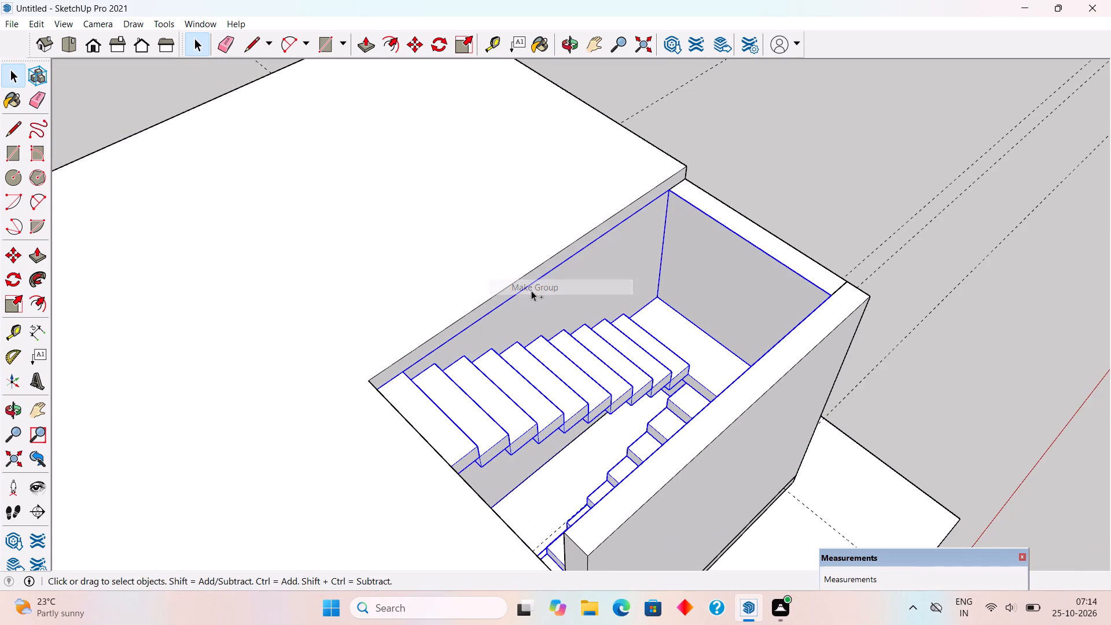
# Examine the grouped staircase and where its bottom step meets the outer wall and the base.
pyautogui.keyDown('ctrl'); pyautogui.moveTo(532, 290); pyautogui.dragTo(651, 62, button='middle'); pyautogui.keyUp('ctrl')
pyautogui.keyDown('ctrl'); pyautogui.scroll(-3, 567, 252); pyautogui.keyUp('ctrl')
pyautogui.keyDown('ctrl'); pyautogui.scroll(-4, 441, 169); pyautogui.keyUp('ctrl')
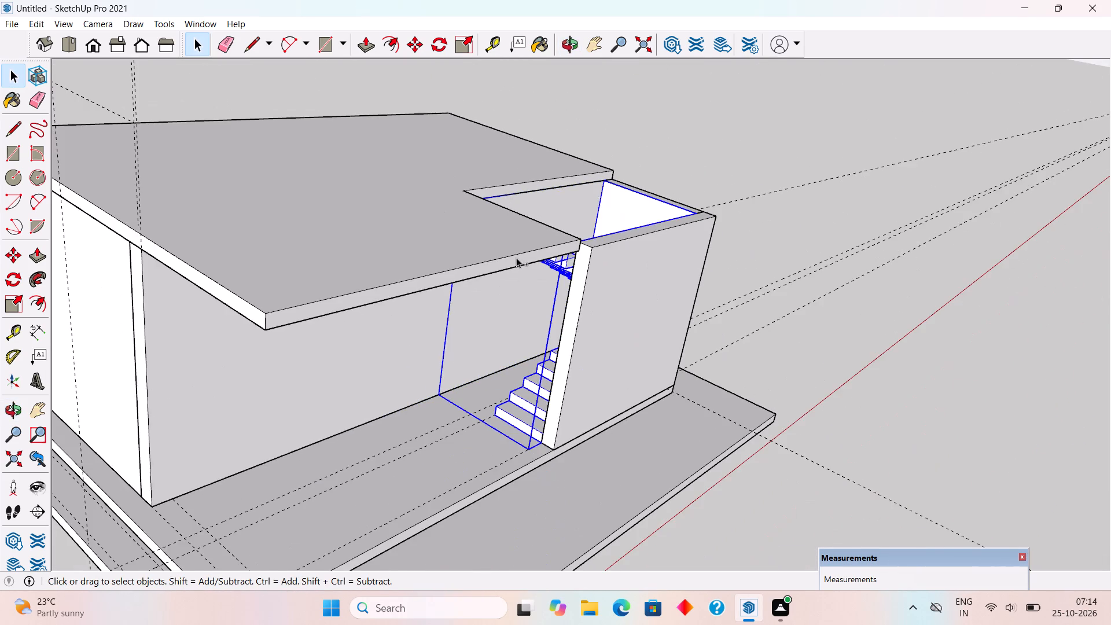
pyautogui.keyDown('ctrl'); pyautogui.moveTo(602, 377); pyautogui.dragTo(799, 372, button='middle'); pyautogui.keyUp('ctrl')
pyautogui.keyDown('ctrl'); pyautogui.scroll(5, 641, 451); pyautogui.keyUp('ctrl')
pyautogui.keyDown('ctrl'); pyautogui.scroll(4, 579, 439); pyautogui.keyUp('ctrl')
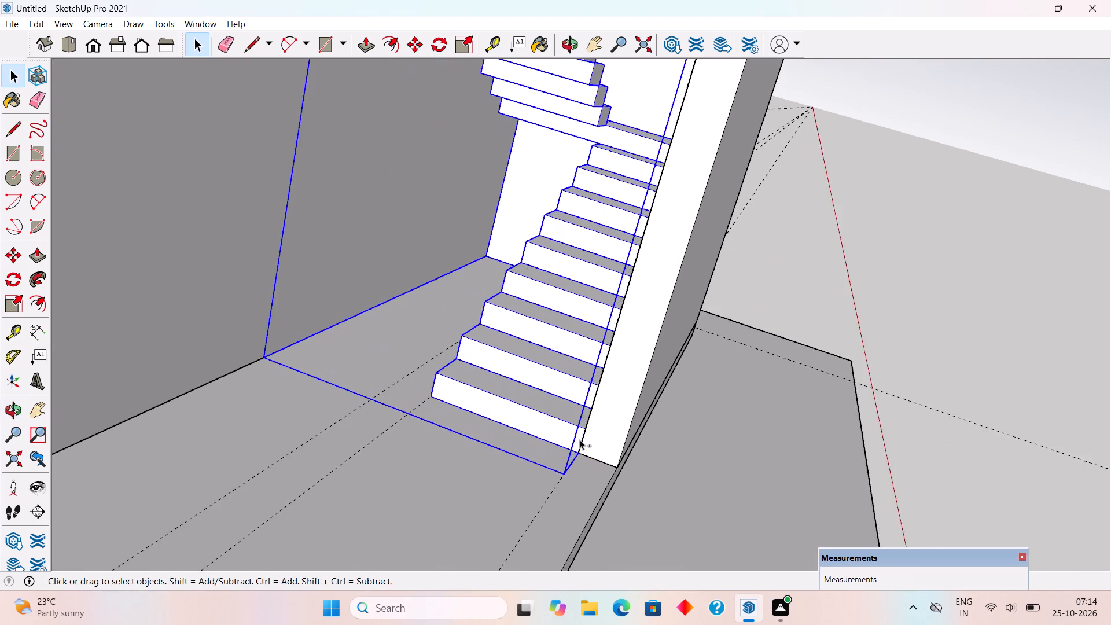
pyautogui.keyDown('ctrl'); pyautogui.scroll(11, 579, 439); pyautogui.keyUp('ctrl')
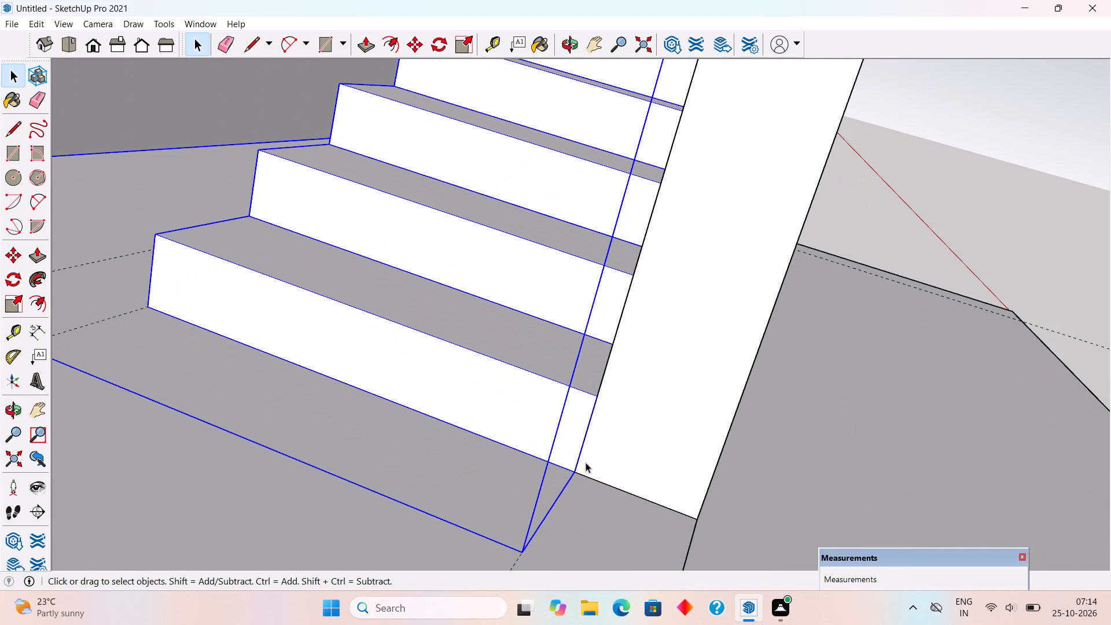
pyautogui.scroll(-15, 586, 462)
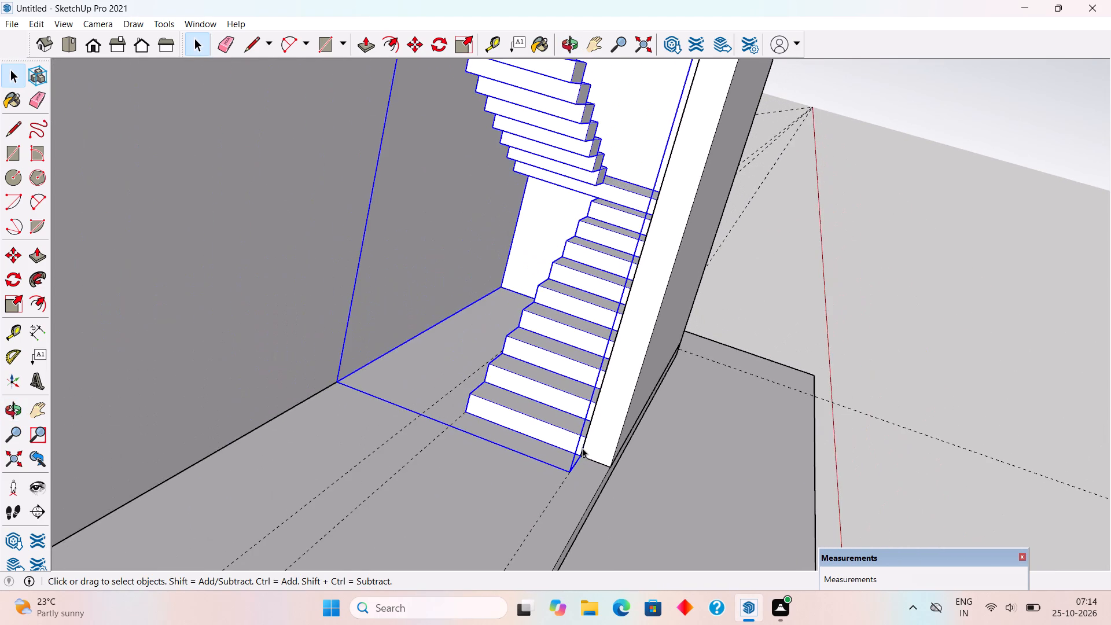
pyautogui.scroll(-6, 582, 448)
pyautogui.moveTo(520, 352); pyautogui.dragTo(242, 360, button='middle')
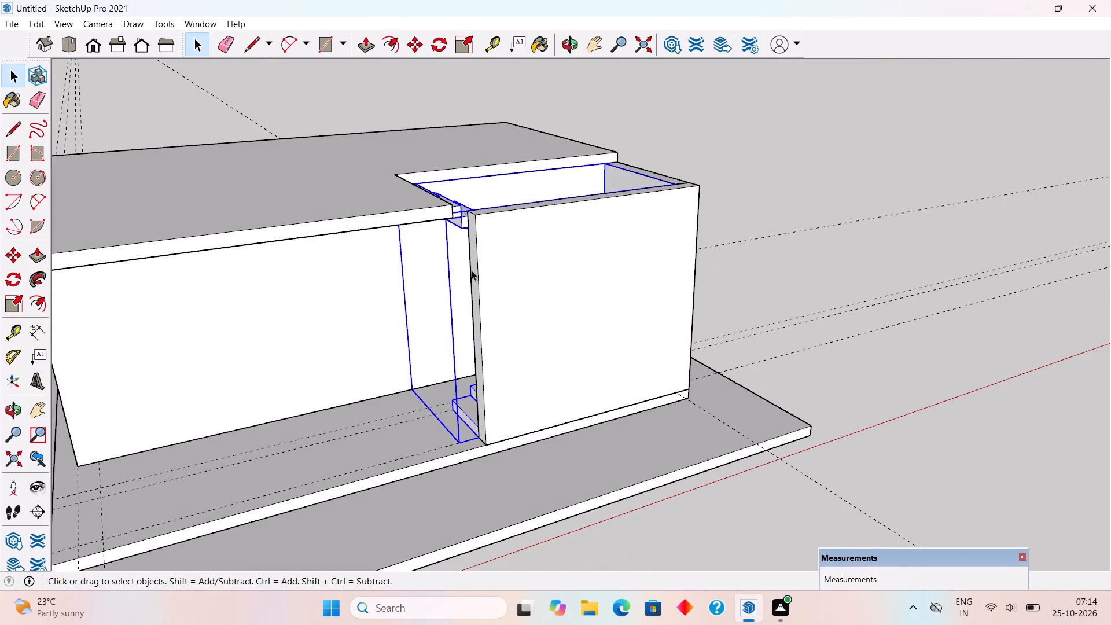
# Raise the top of the stairwell's long outer wall by 6" inside its group and leave the group.
pyautogui.moveTo(544, 203); pyautogui.dragTo(502, 333, button='middle')
pyautogui.scroll(3, 479, 330)
pyautogui.tripleClick(465, 315)
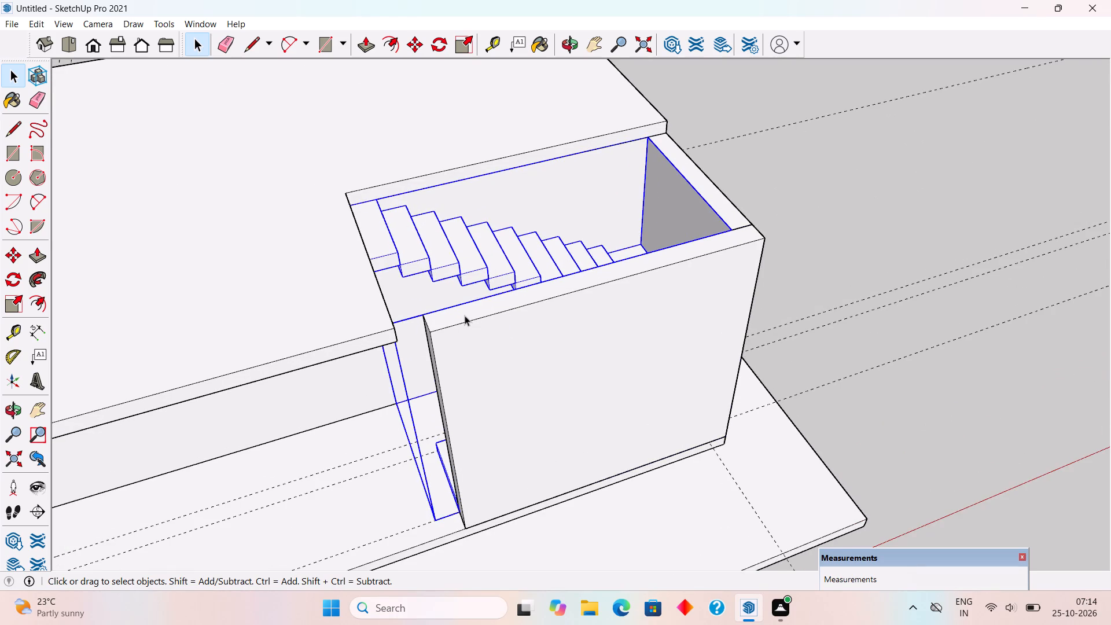
pyautogui.press('p')
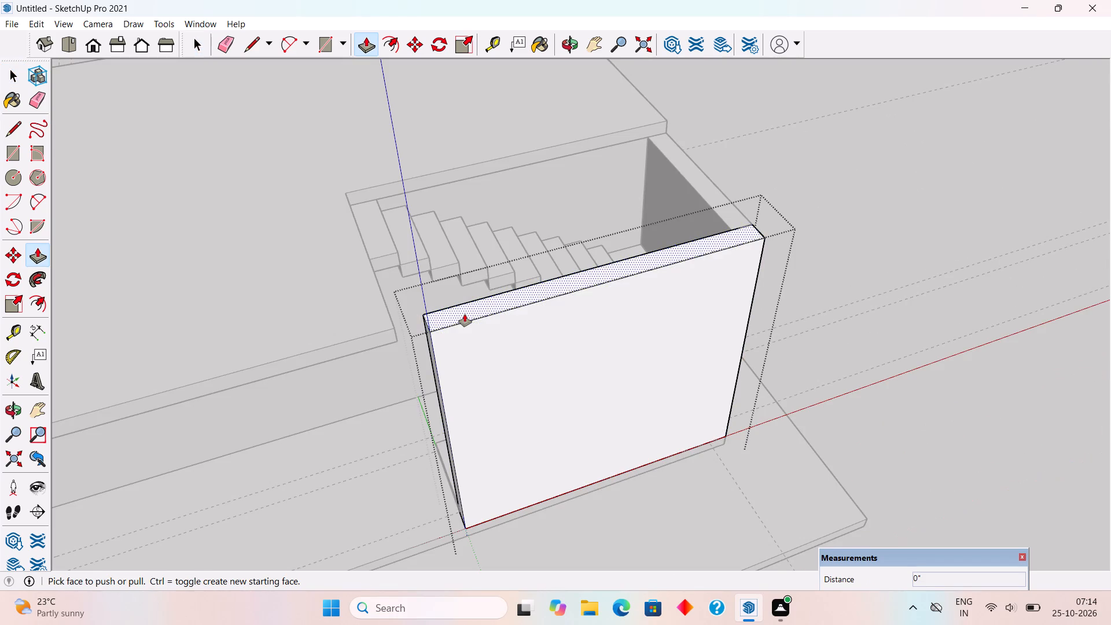
pyautogui.click(465, 314)
pyautogui.click(388, 318)
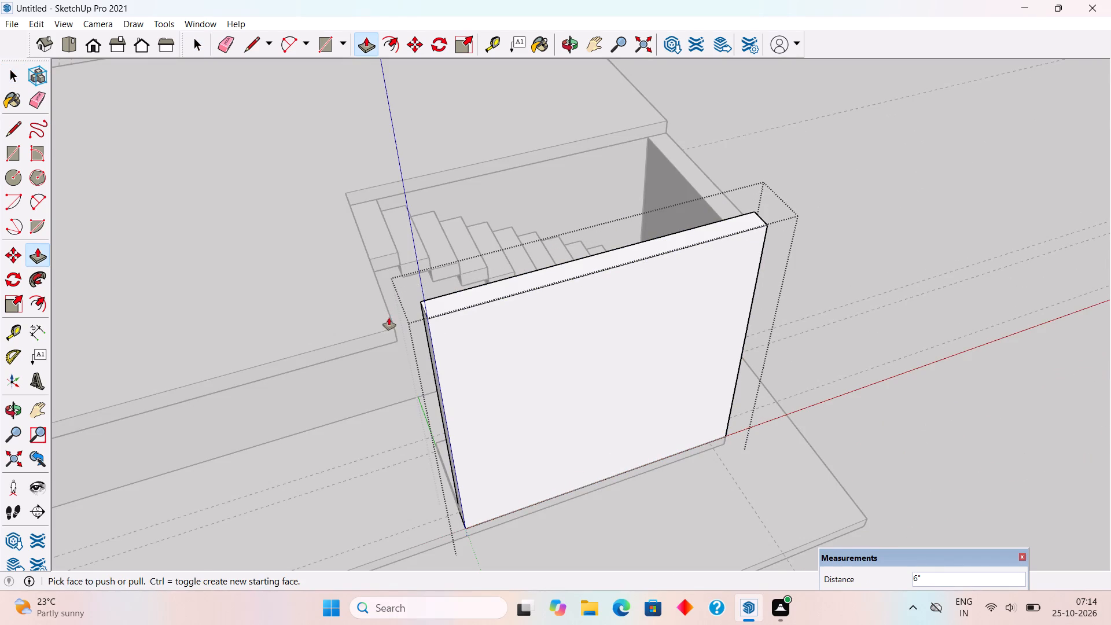
pyautogui.press('space')
pyautogui.click(892, 236)
# Copy the staircase group straight up about 10', from its bottom corner to the top corner of the stairwell's long outer wall.
pyautogui.moveTo(731, 245); pyautogui.dragTo(799, 131, button='middle')
pyautogui.scroll(-3, 799, 131)
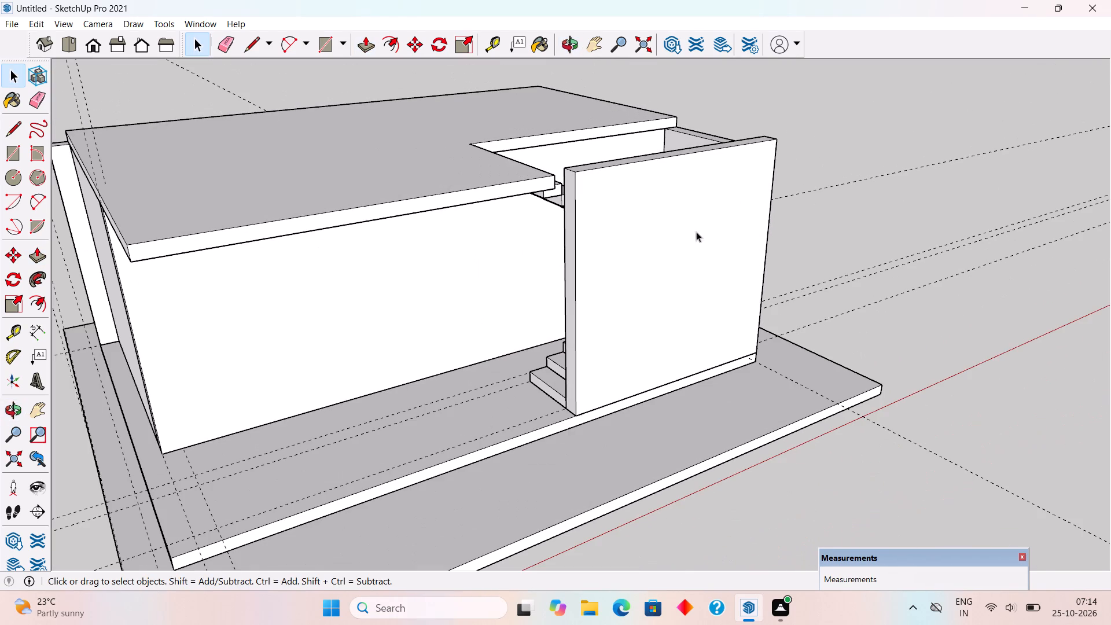
pyautogui.click(564, 396)
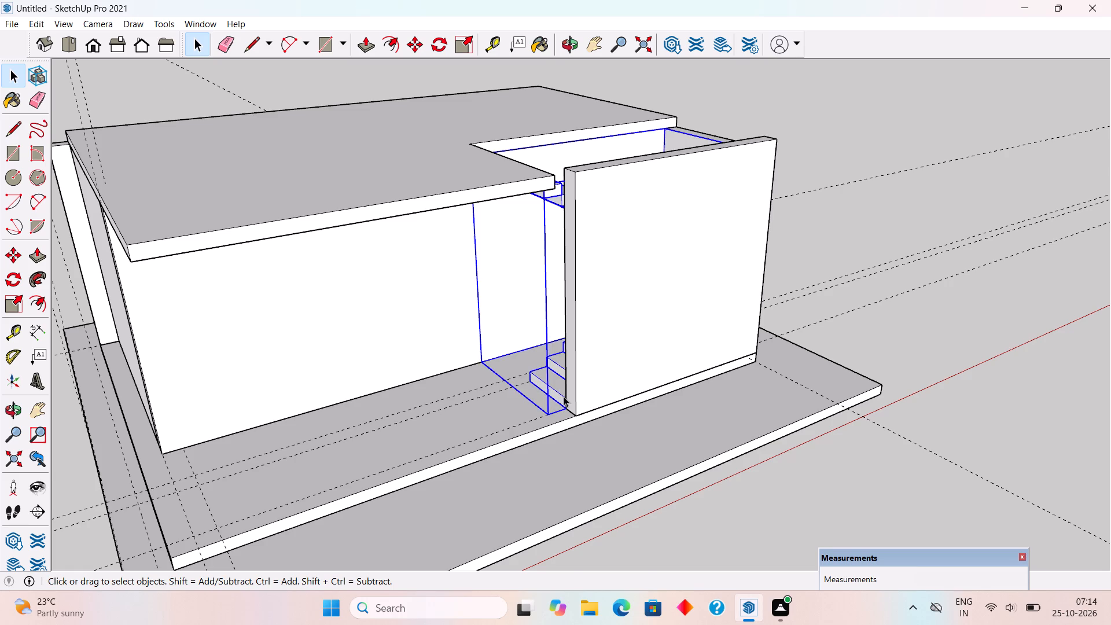
pyautogui.scroll(5, 563, 414)
pyautogui.press('m')
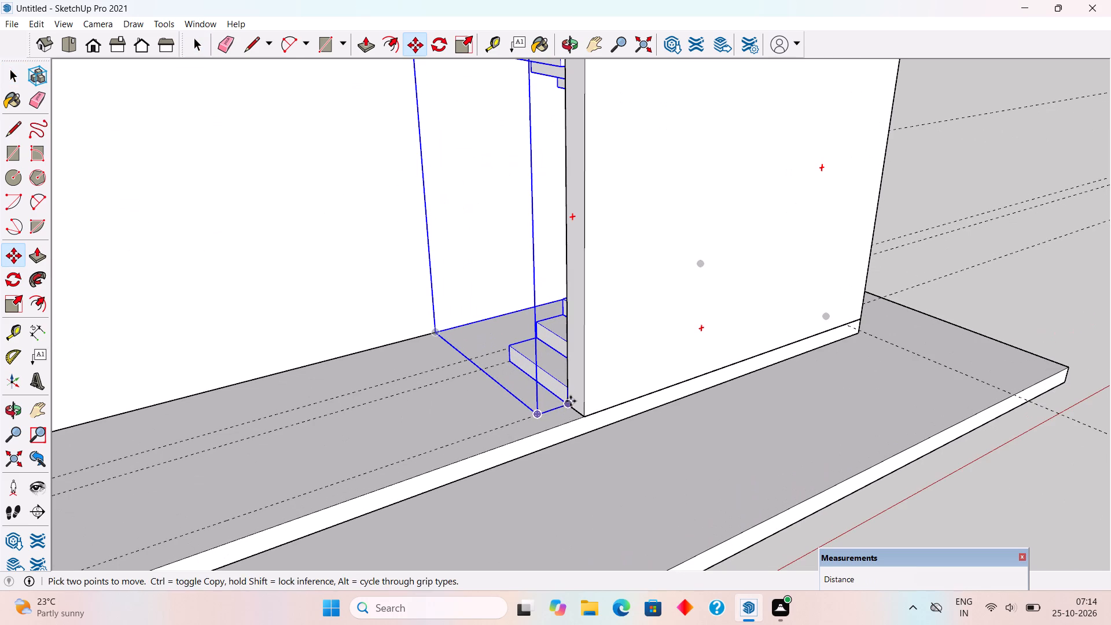
pyautogui.click(566, 406)
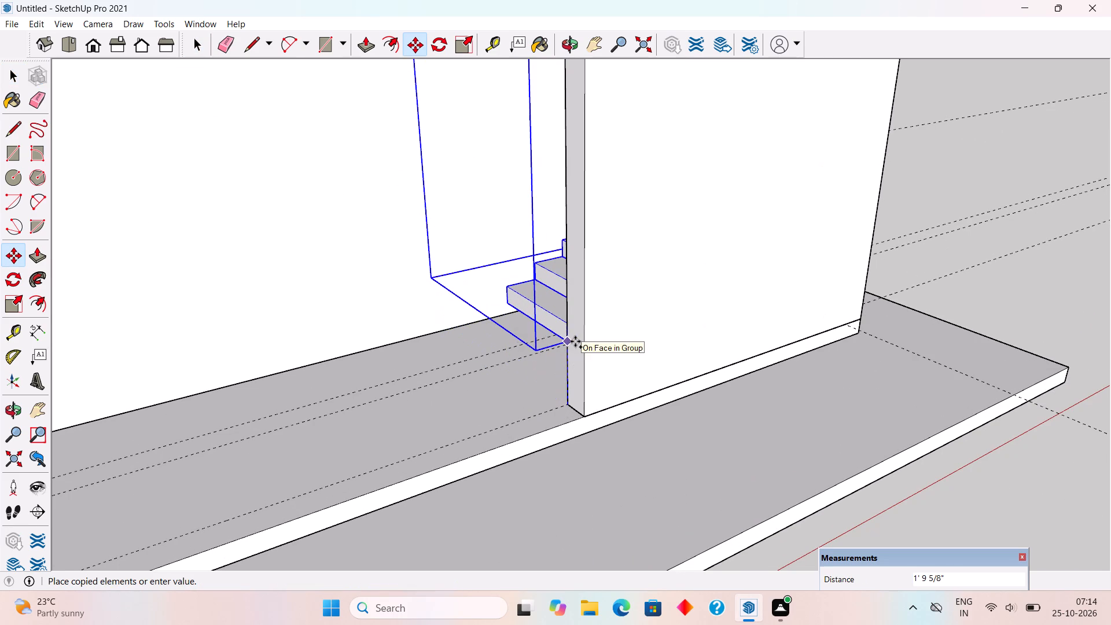
pyautogui.scroll(-8, 575, 341)
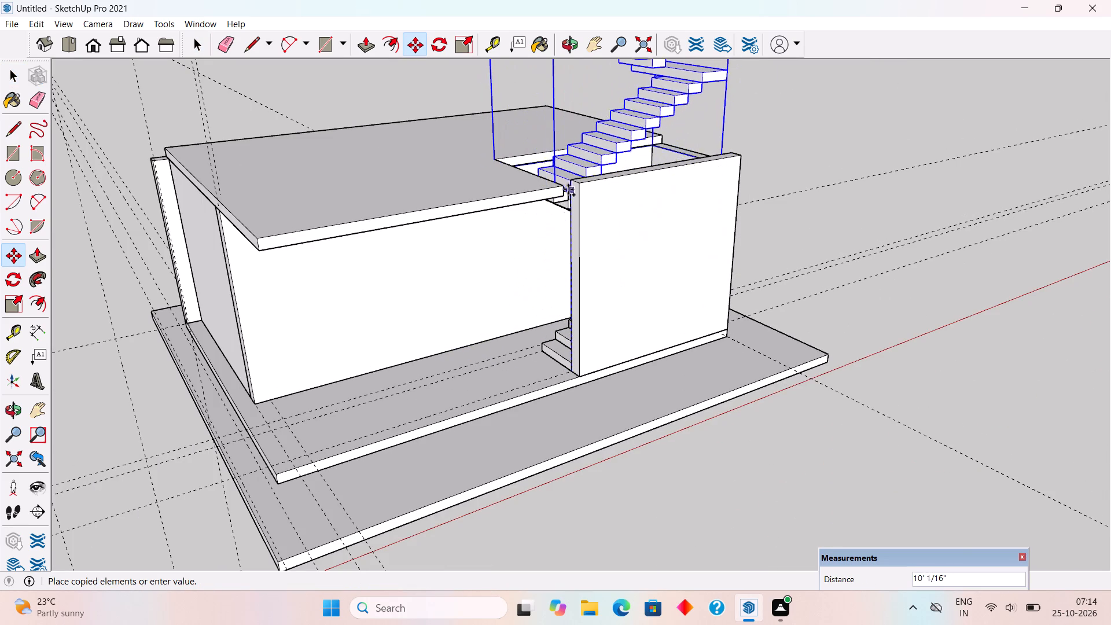
pyautogui.click(569, 186)
pyautogui.press('space')
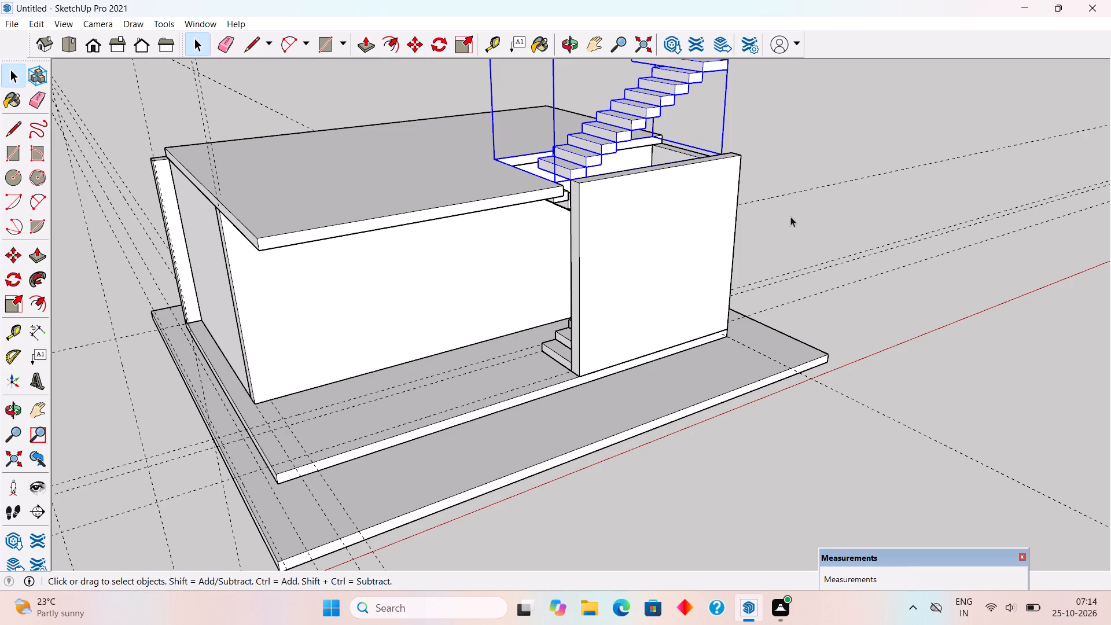
pyautogui.click(814, 209)
# Explode the copied upper staircase and the nested group of its lower flight into separate steps.
pyautogui.moveTo(704, 261); pyautogui.dragTo(1009, 329, button='middle')
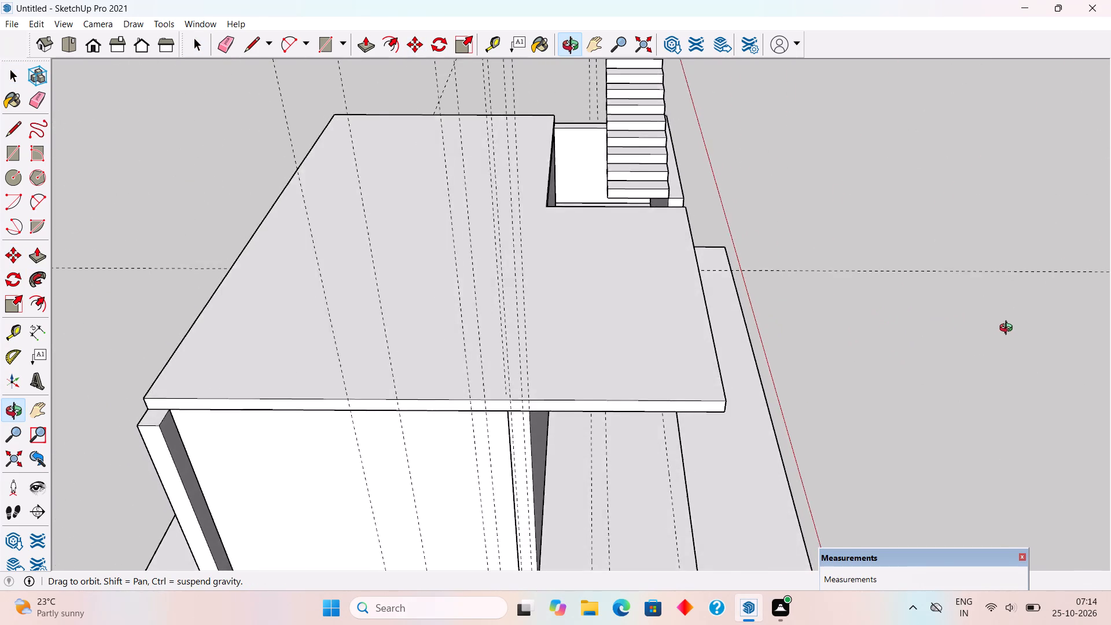
pyautogui.moveTo(1009, 329); pyautogui.dragTo(782, 318, button='middle')
pyautogui.scroll(7, 593, 203)
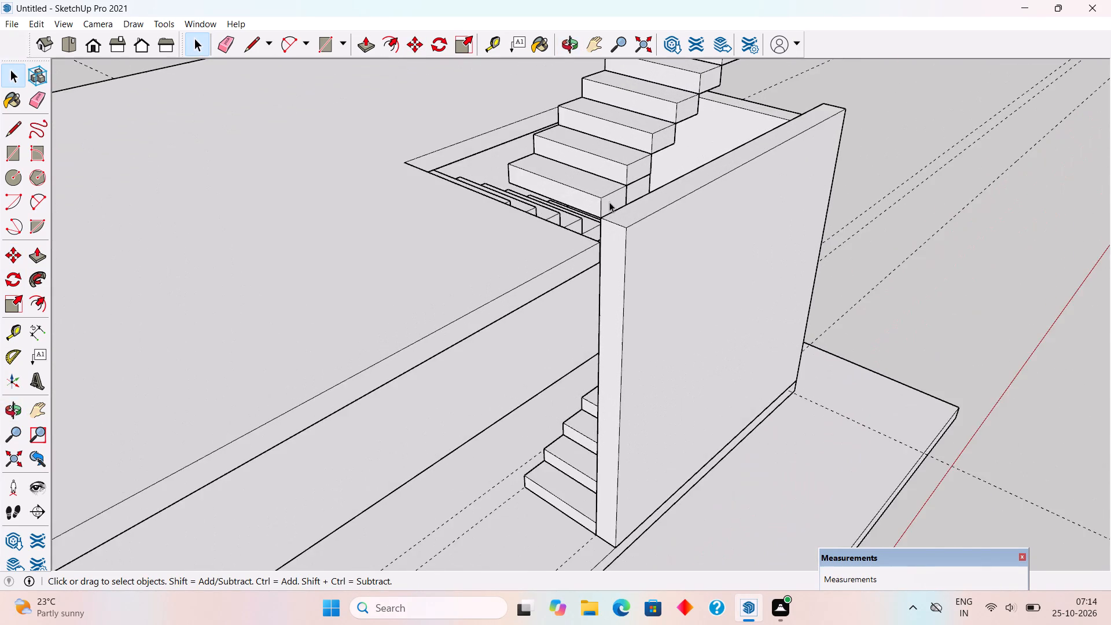
pyautogui.scroll(9, 609, 202)
pyautogui.moveTo(598, 203); pyautogui.dragTo(548, 207, button='middle')
pyautogui.moveTo(546, 207); pyautogui.dragTo(373, 233, button='middle')
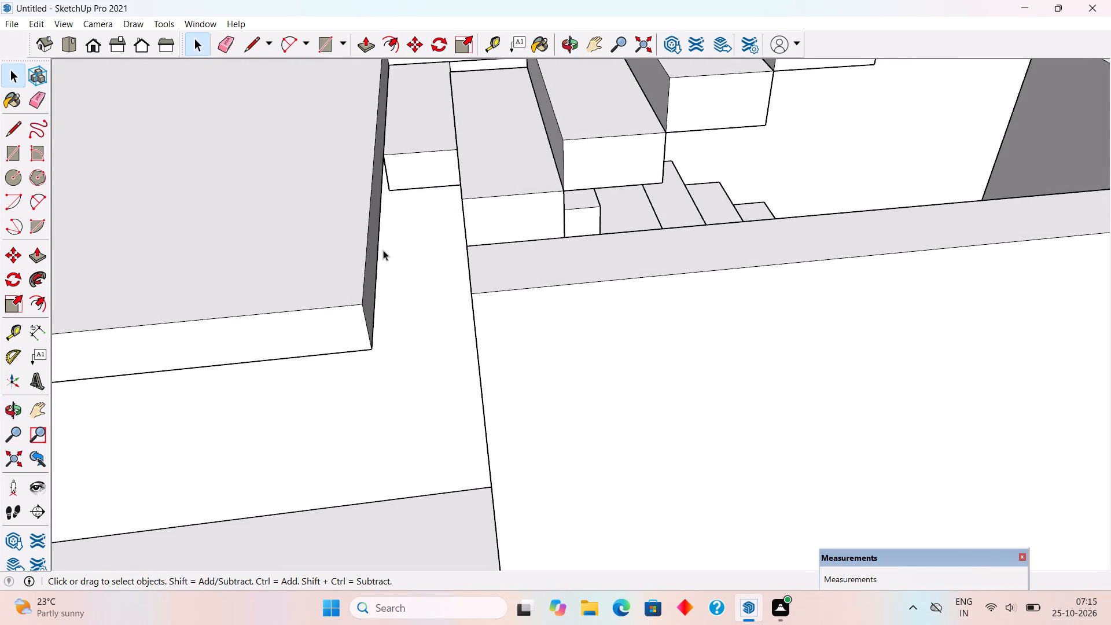
pyautogui.moveTo(383, 250); pyautogui.dragTo(383, 266, button='middle')
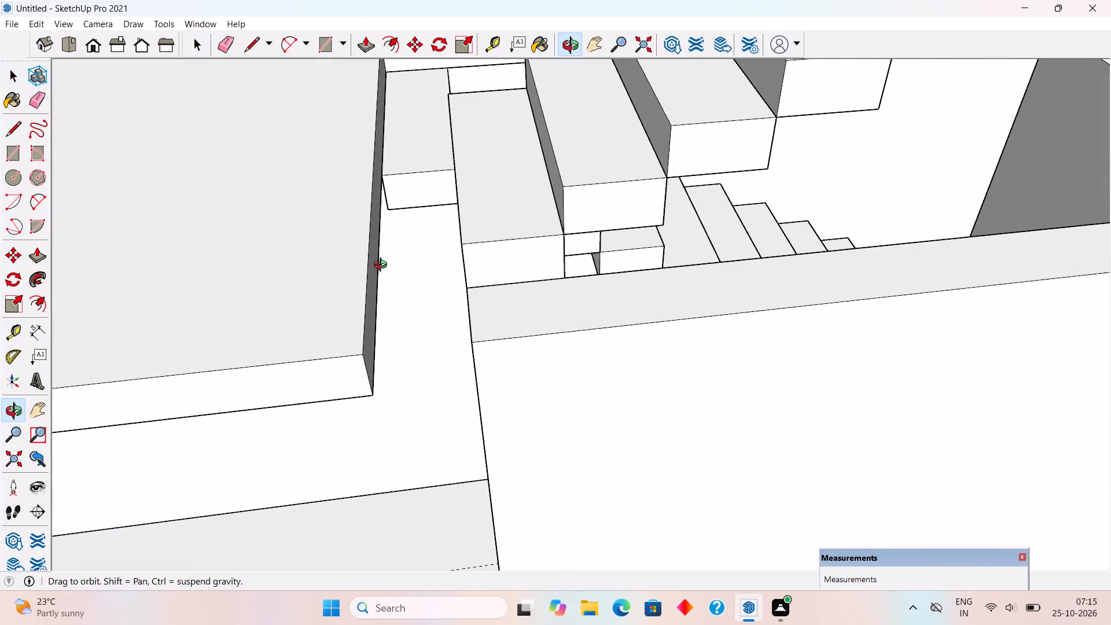
pyautogui.moveTo(383, 266); pyautogui.dragTo(381, 273, button='middle')
pyautogui.click(512, 263)
pyautogui.rightClick(511, 264)
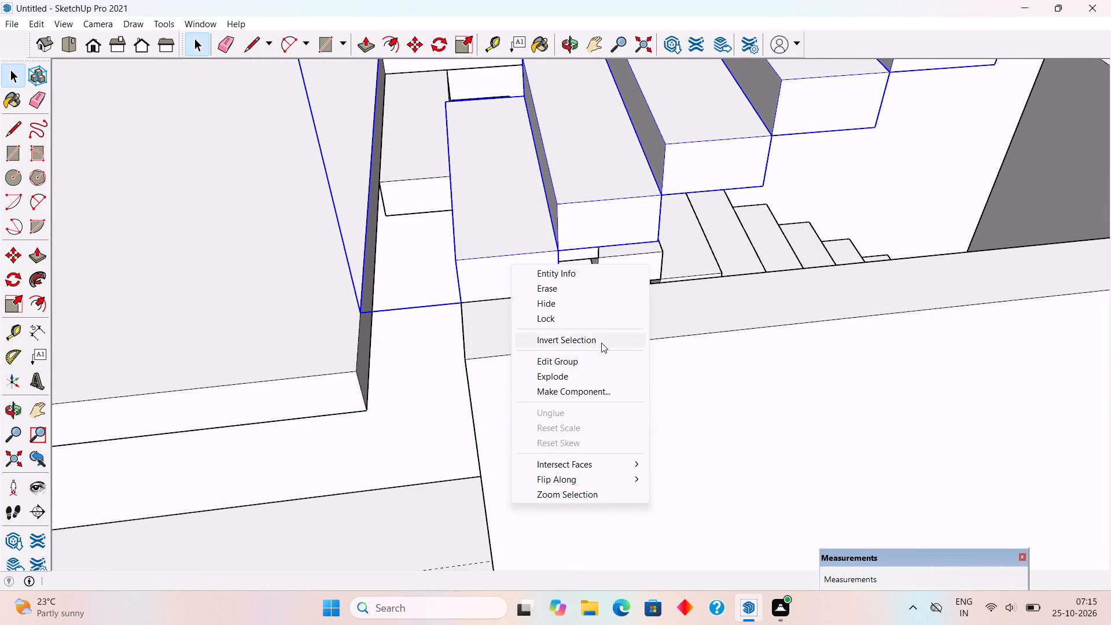
pyautogui.click(602, 375)
pyautogui.moveTo(571, 291); pyautogui.dragTo(588, 223, button='middle')
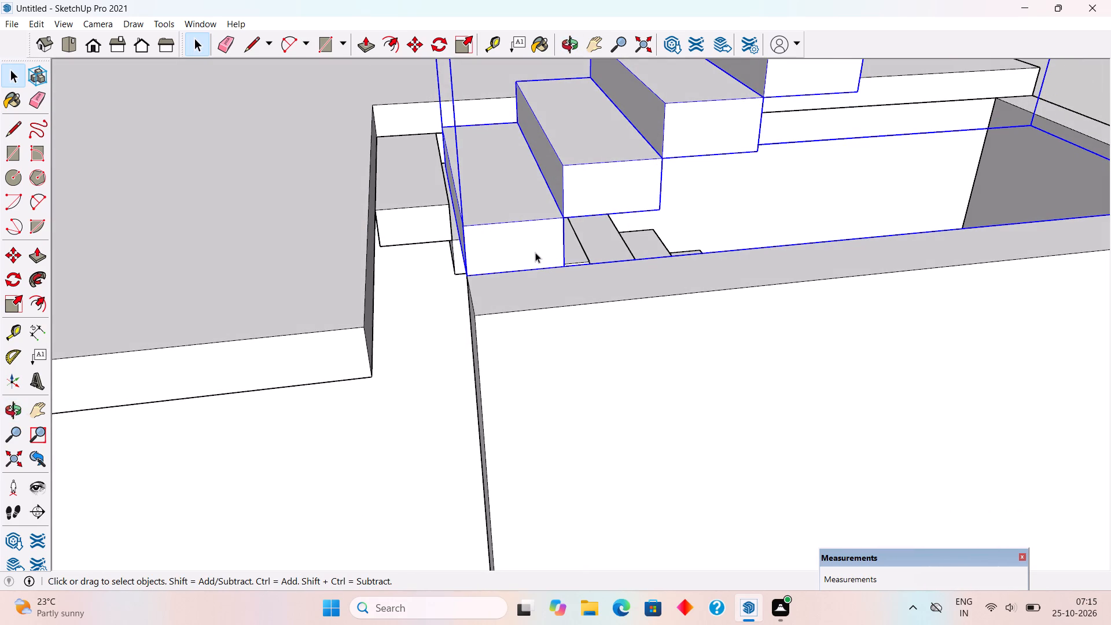
pyautogui.click(535, 252)
pyautogui.rightClick(535, 244)
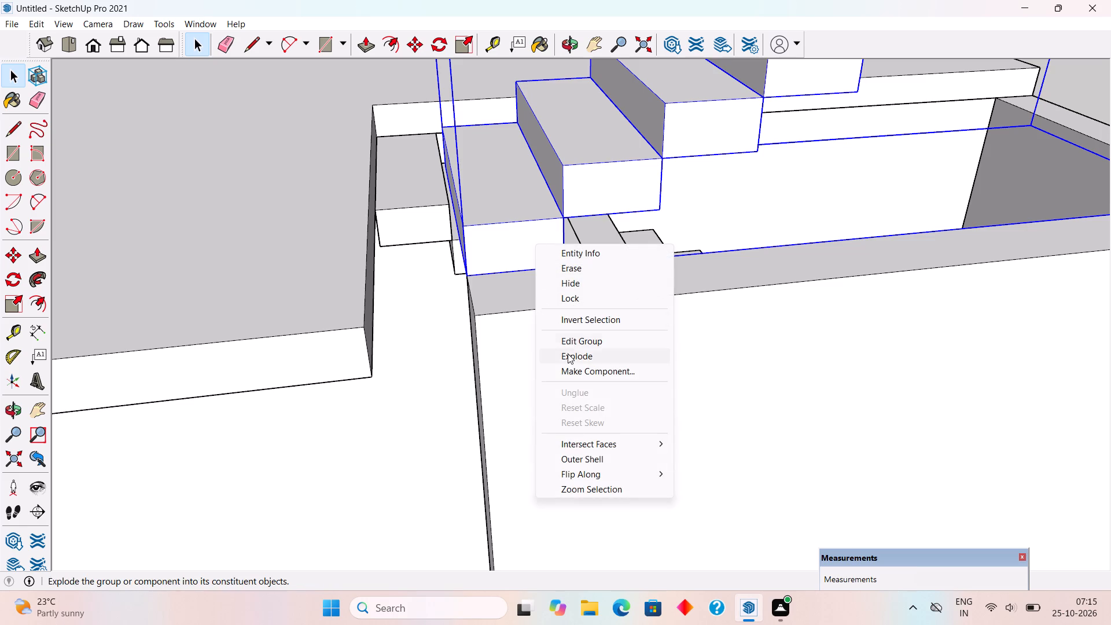
pyautogui.click(569, 355)
# Copy the upper staircase's bottom step one tread outward and one riser down, against the top corner of the outer wall.
pyautogui.click(518, 242)
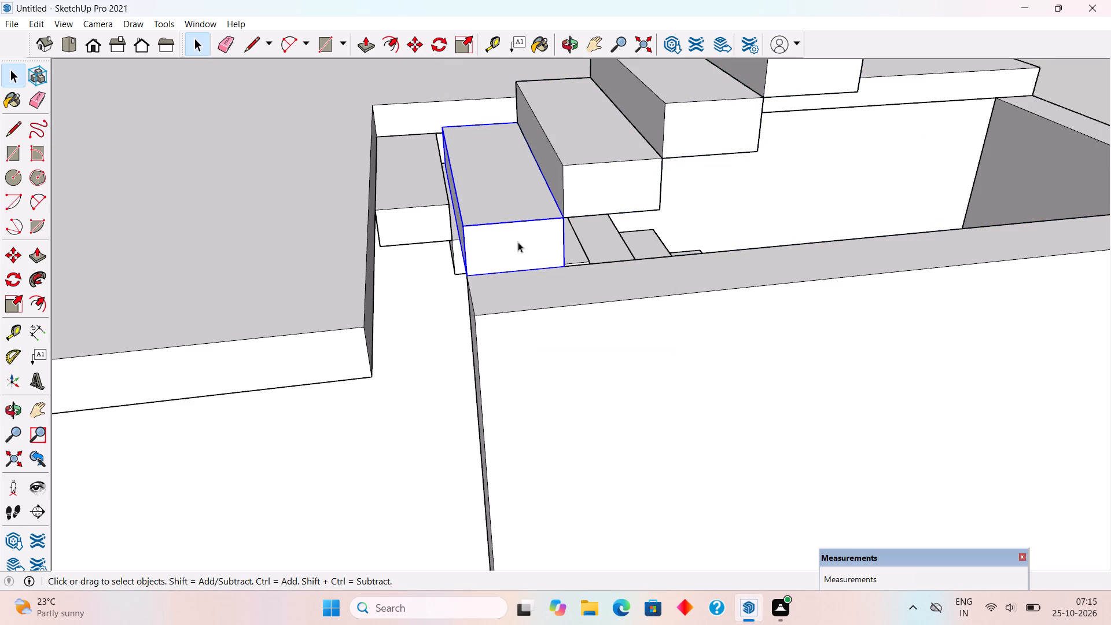
pyautogui.press('m')
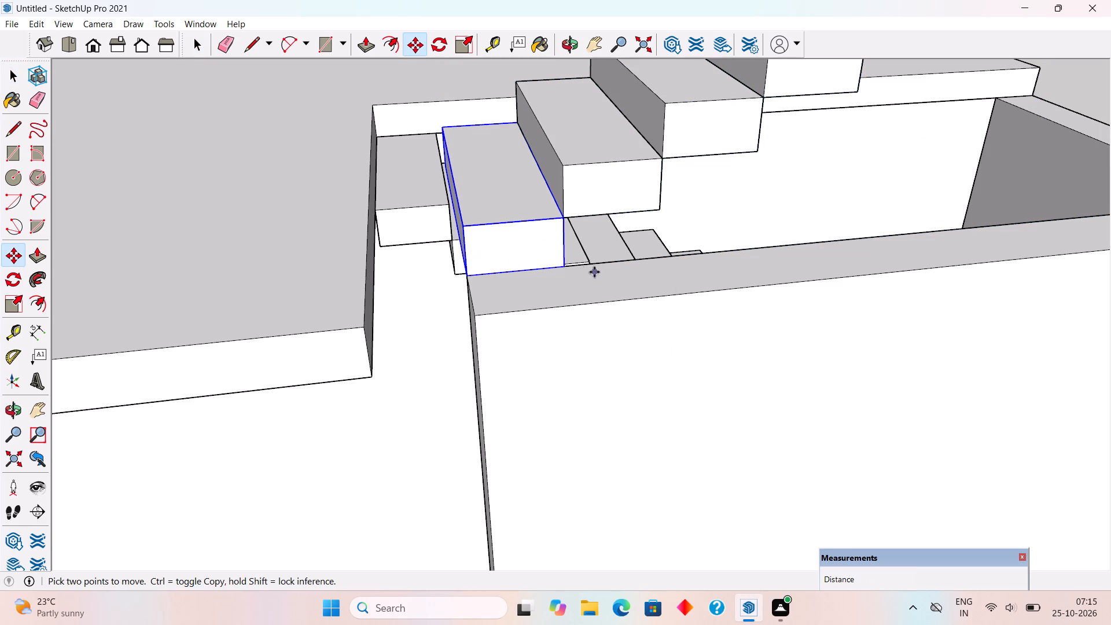
pyautogui.click(566, 220)
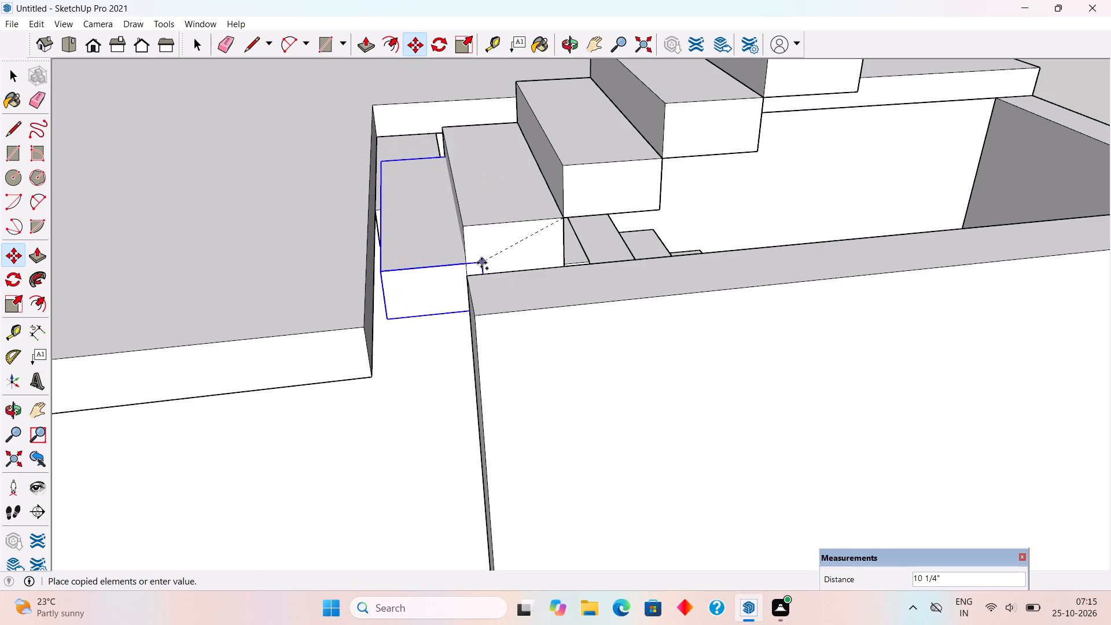
pyautogui.click(470, 280)
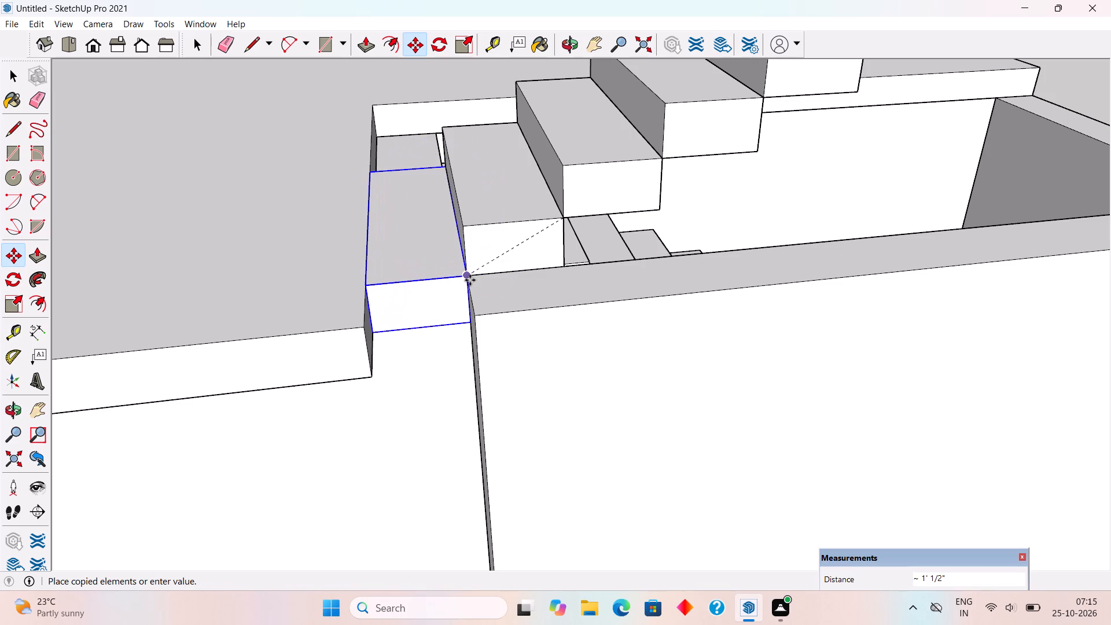
pyautogui.press('space')
pyautogui.scroll(-2, 474, 278)
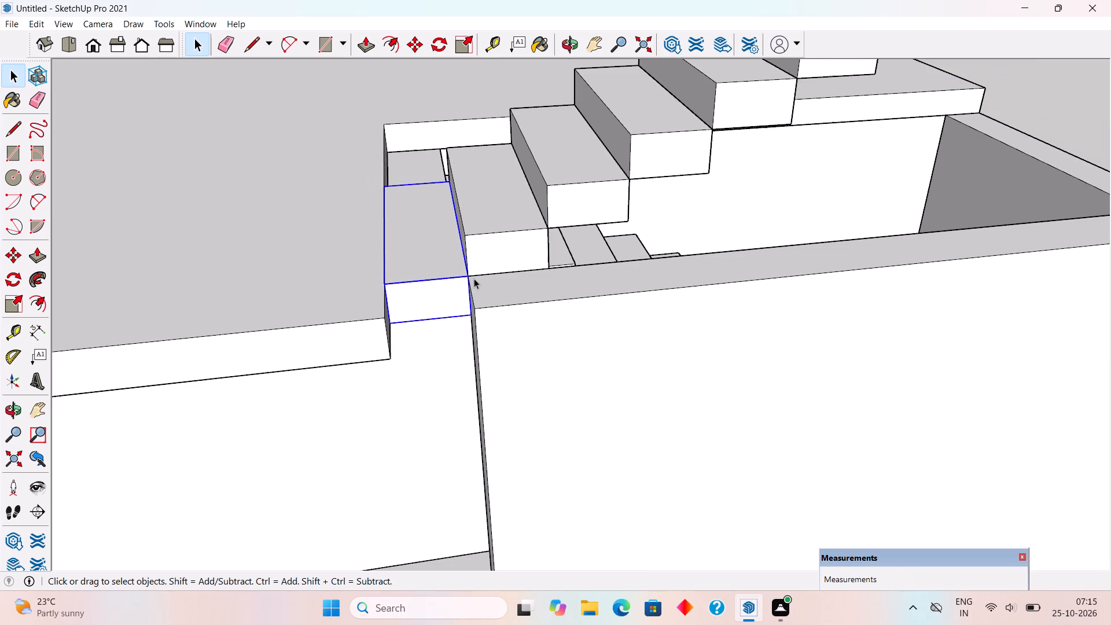
pyautogui.scroll(-16, 474, 278)
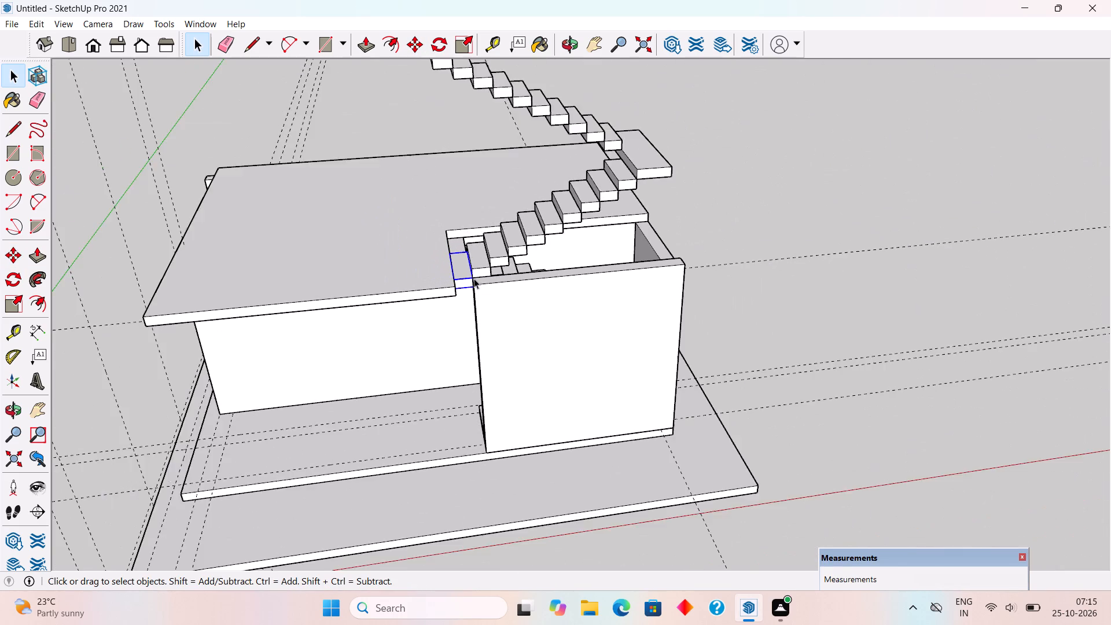
pyautogui.scroll(-3, 474, 278)
pyautogui.click(607, 219)
pyautogui.click(689, 207)
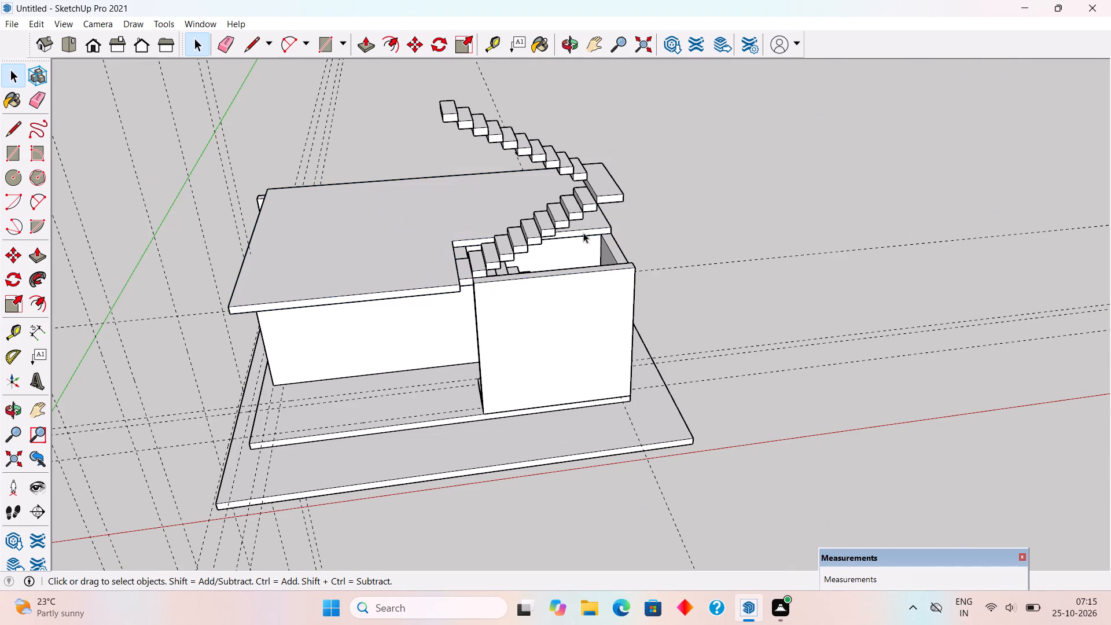
# Examine the upper staircase, its added bottom step and the stair opening in the roof slab from all around and above.
pyautogui.moveTo(543, 245); pyautogui.dragTo(865, 259, button='middle')
pyautogui.moveTo(557, 327); pyautogui.dragTo(843, 355, button='middle')
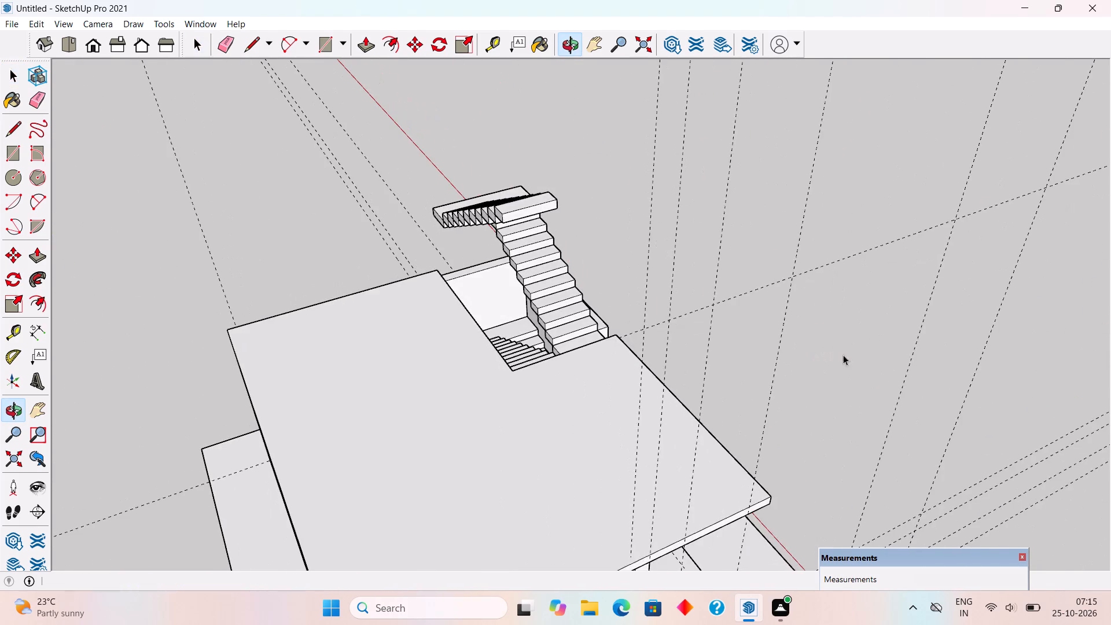
pyautogui.moveTo(554, 356); pyautogui.dragTo(640, 411, button='middle')
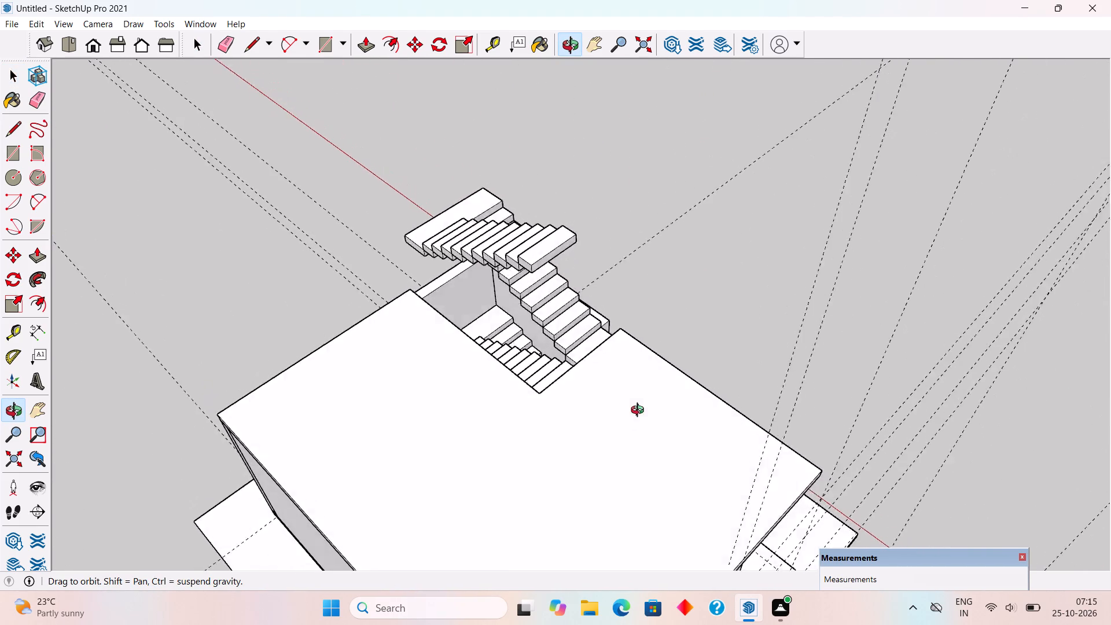
pyautogui.moveTo(640, 411); pyautogui.dragTo(319, 374, button='middle')
pyautogui.moveTo(682, 313); pyautogui.dragTo(667, 318, button='middle')
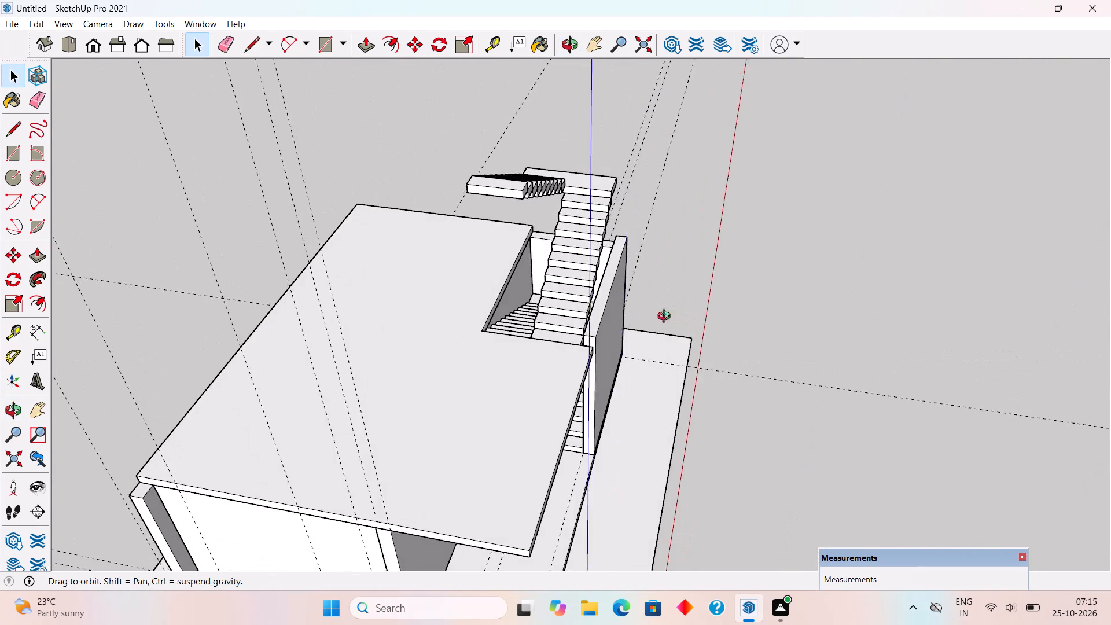
pyautogui.moveTo(667, 318); pyautogui.dragTo(362, 205, button='middle')
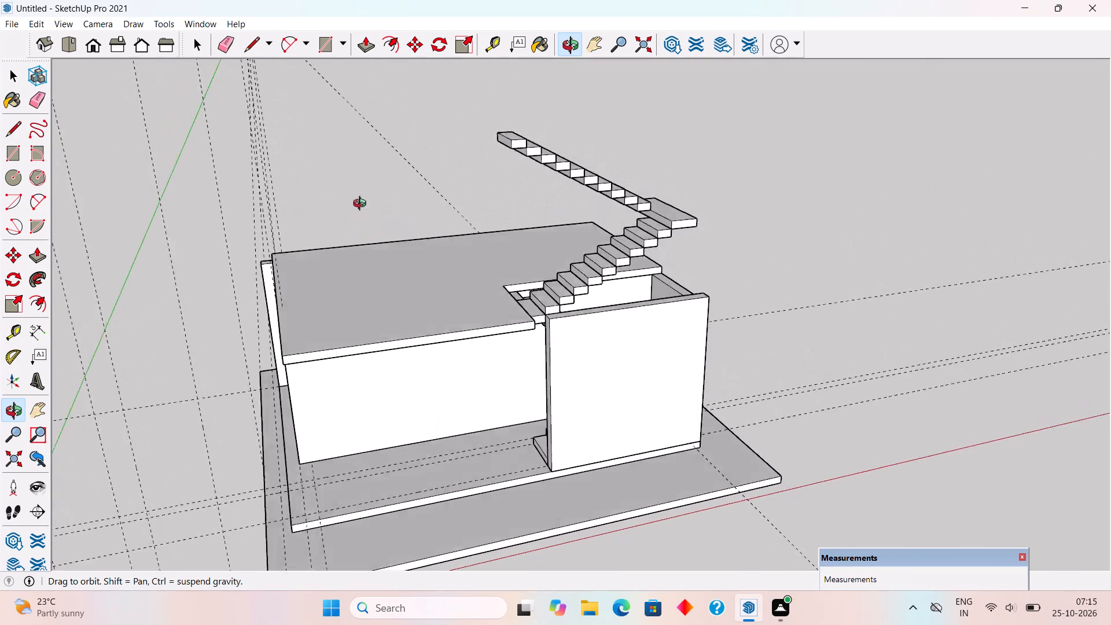
pyautogui.moveTo(362, 205); pyautogui.dragTo(394, 161, button='middle')
pyautogui.moveTo(419, 306); pyautogui.dragTo(821, 338, button='middle')
pyautogui.moveTo(521, 452); pyautogui.dragTo(745, 508, button='middle')
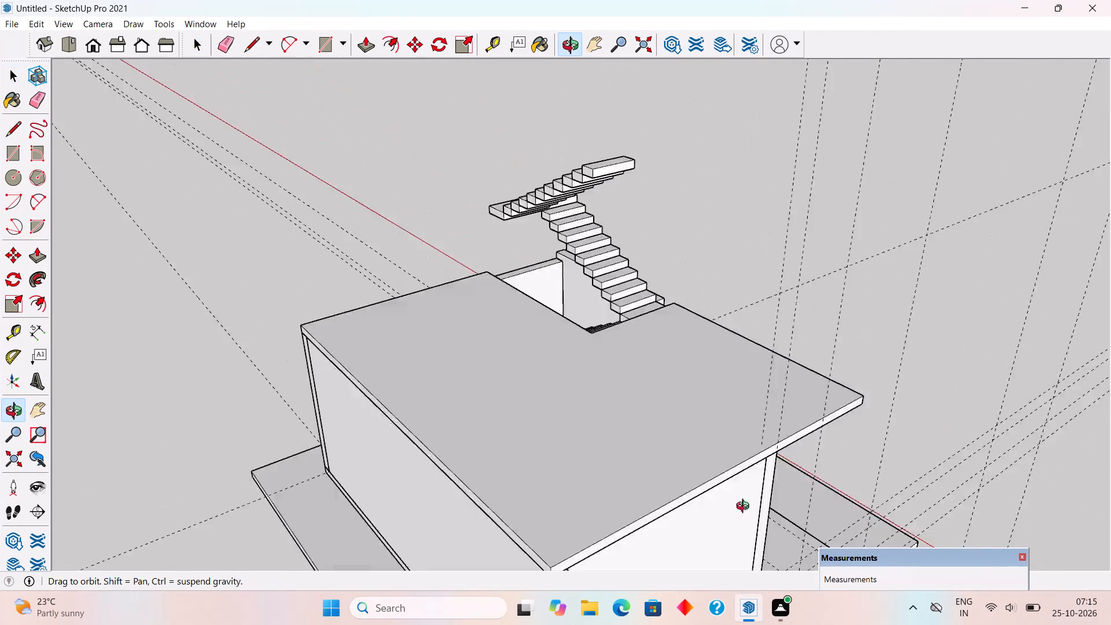
pyautogui.moveTo(745, 508); pyautogui.dragTo(866, 464, button='middle')
pyautogui.scroll(-1, 429, 338)
pyautogui.scroll(-2, 382, 326)
pyautogui.moveTo(376, 325); pyautogui.dragTo(487, 450, button='middle')
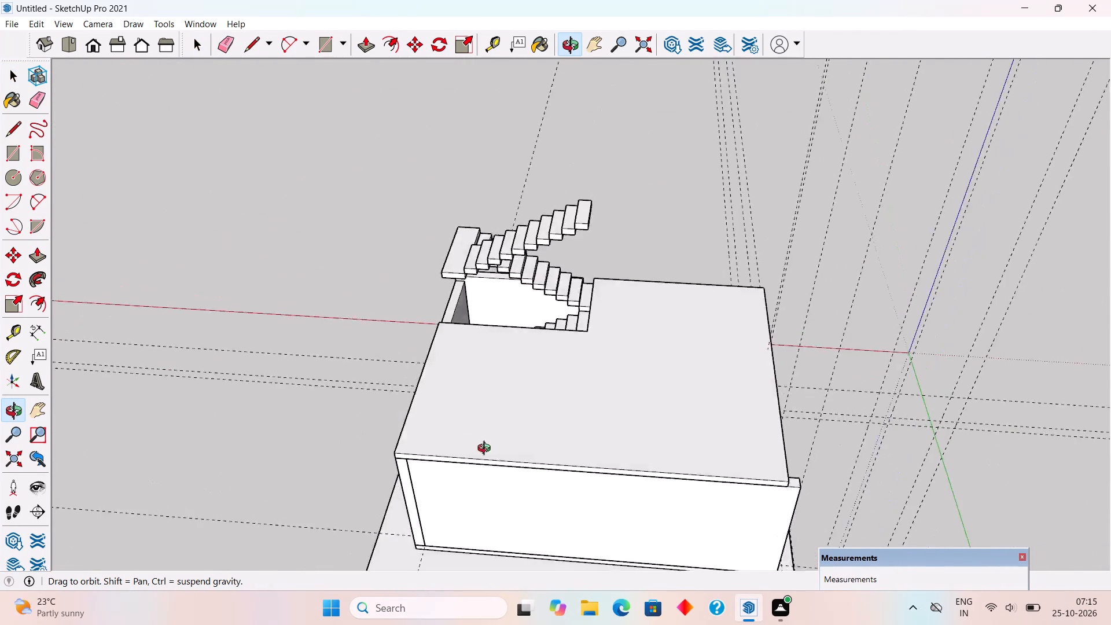
pyautogui.moveTo(487, 450); pyautogui.dragTo(687, 444, button='middle')
pyautogui.scroll(4, 561, 453)
pyautogui.moveTo(555, 447); pyautogui.dragTo(567, 474, button='middle')
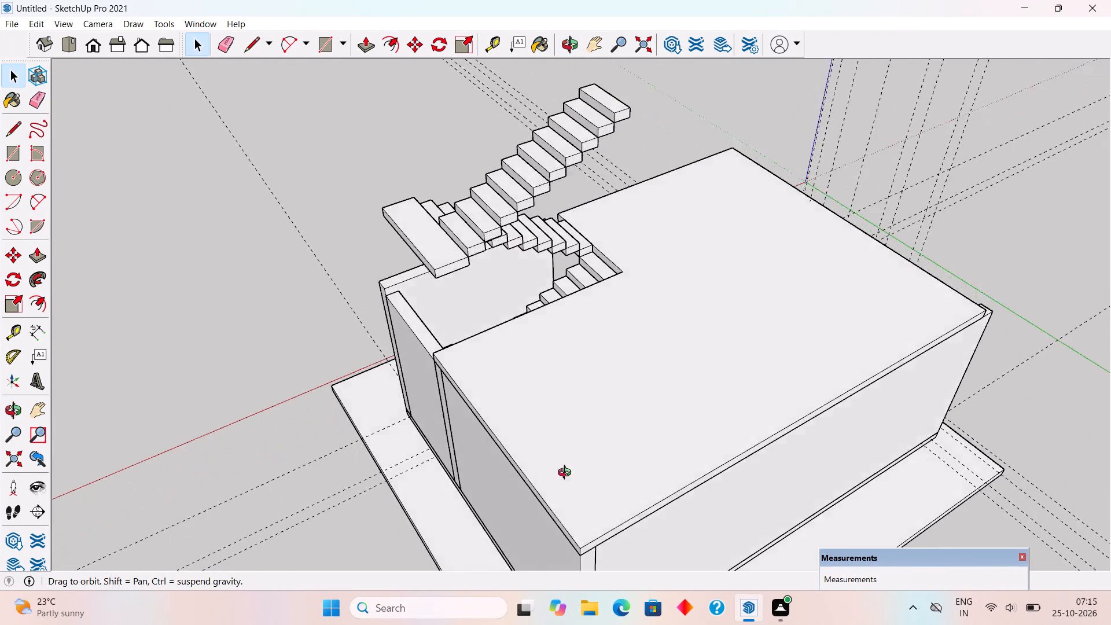
pyautogui.moveTo(567, 474); pyautogui.dragTo(796, 533, button='middle')
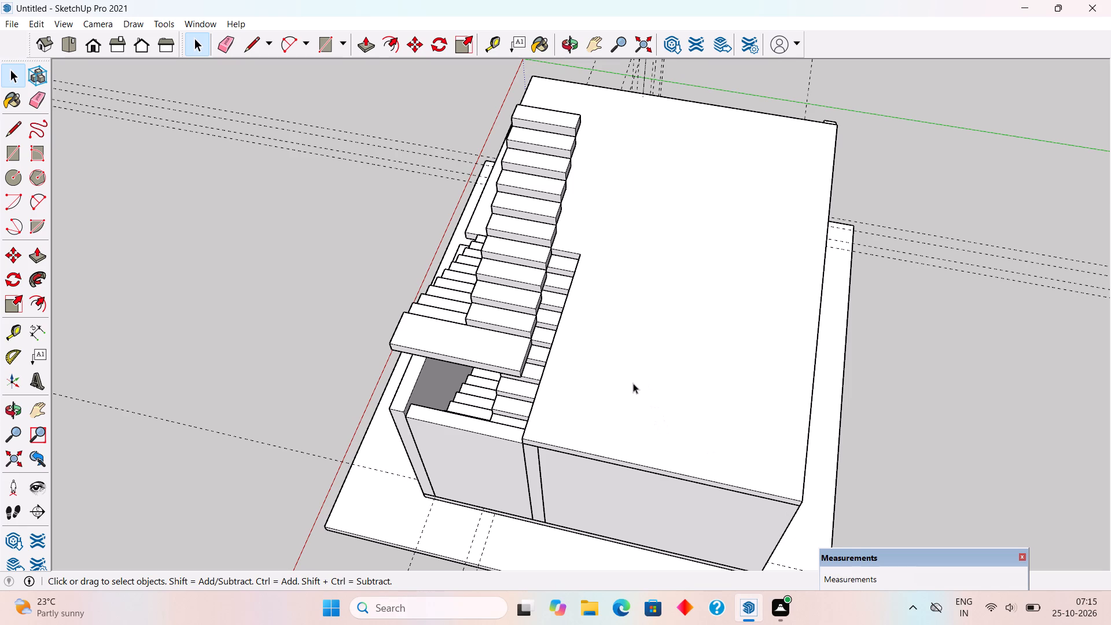
# Place guides on the roof slab along the stair opening's long edge, 9" in from it, and 9" in from the adjoining short slab edge.
pyautogui.press('t')
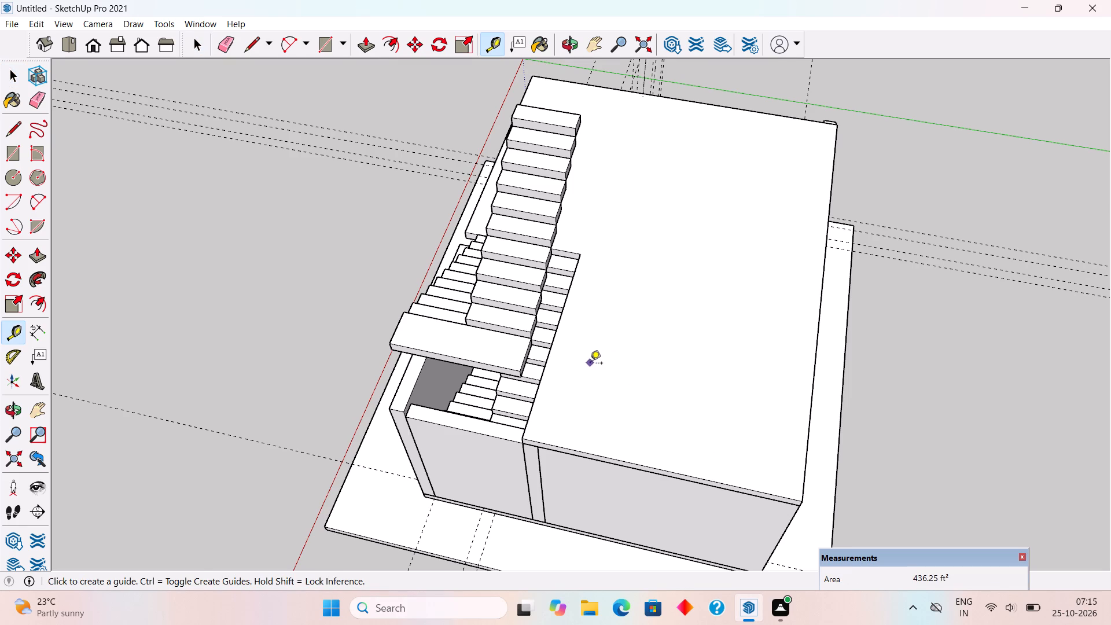
pyautogui.click(539, 385)
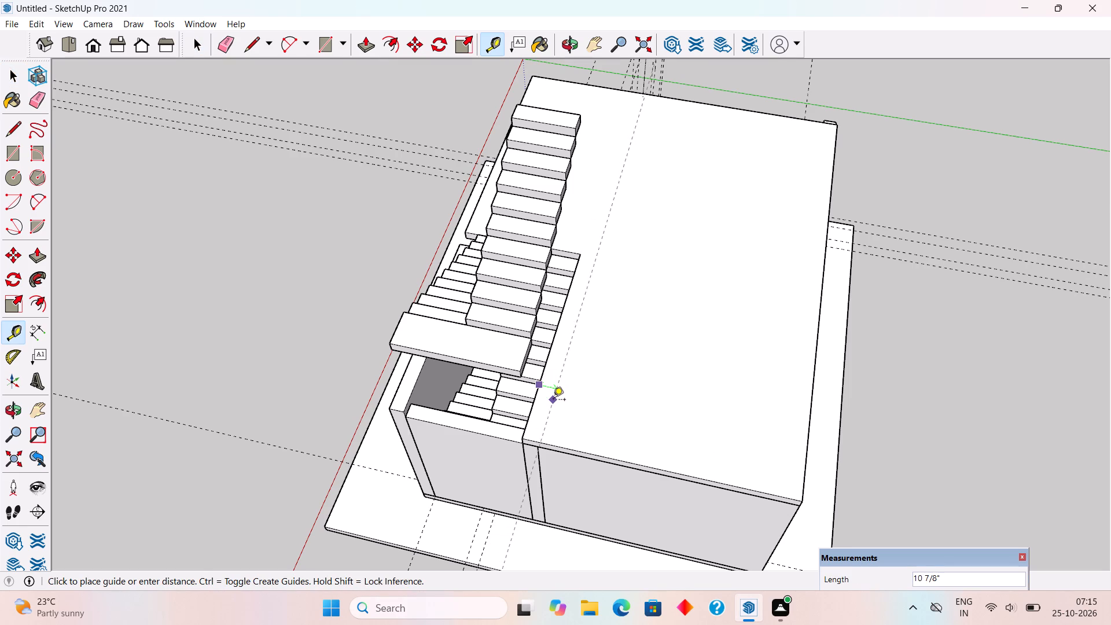
pyautogui.write('9"')
pyautogui.press('Return')
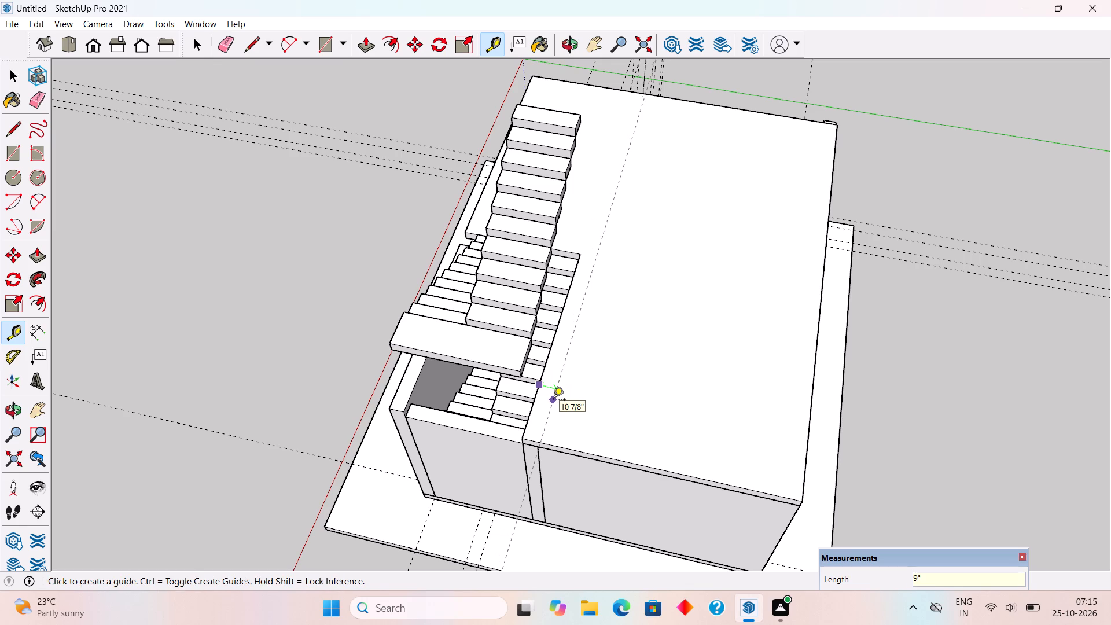
pyautogui.doubleClick(547, 356)
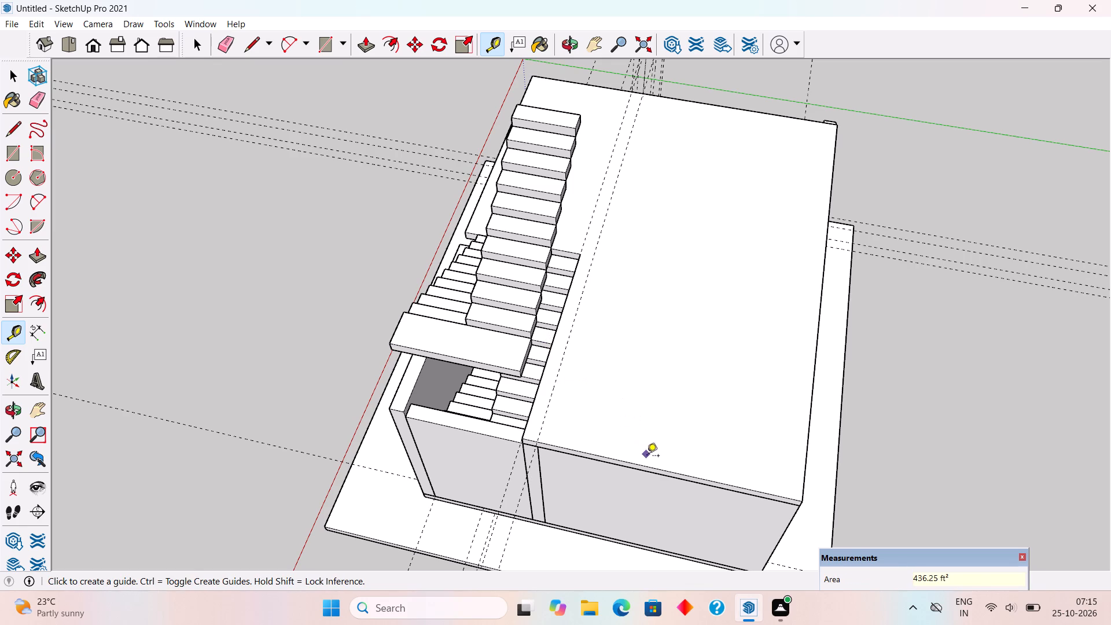
pyautogui.click(649, 466)
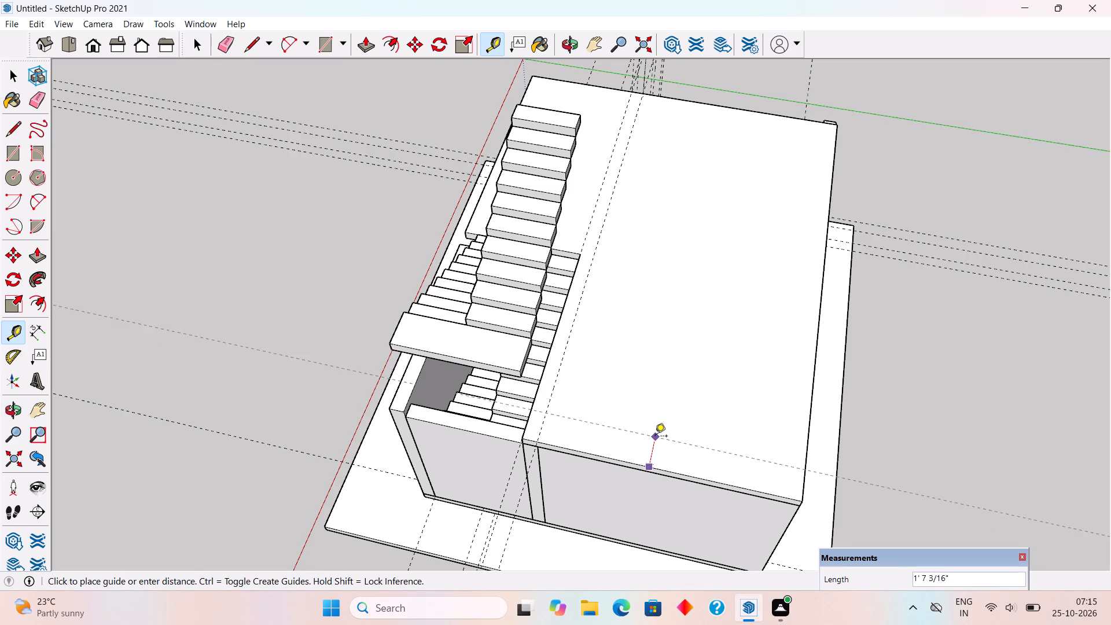
pyautogui.write('9"')
pyautogui.press('Return')
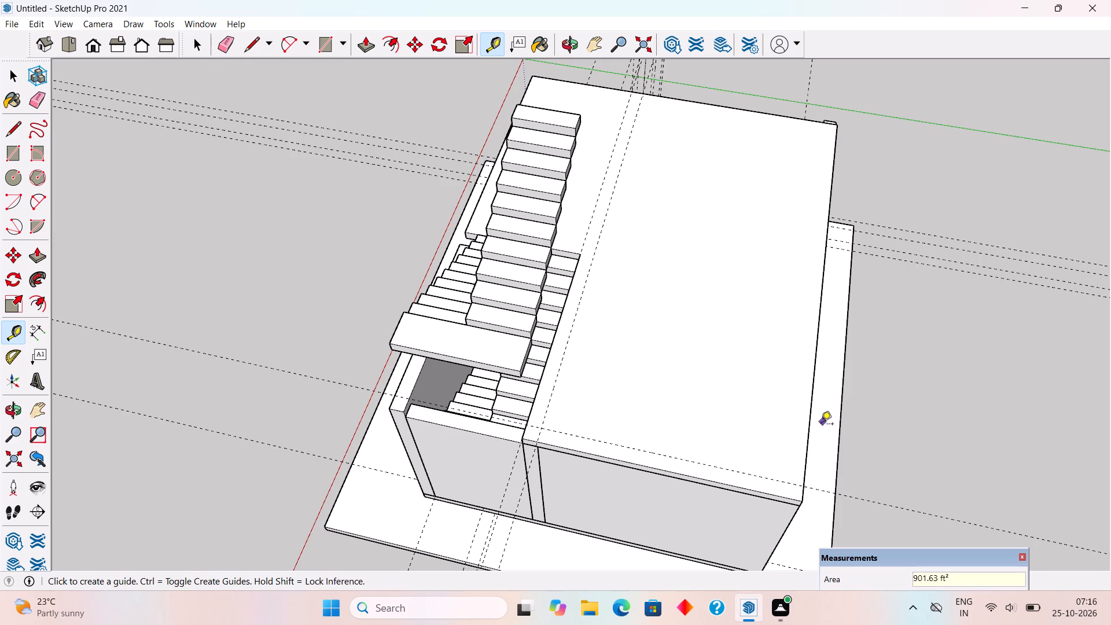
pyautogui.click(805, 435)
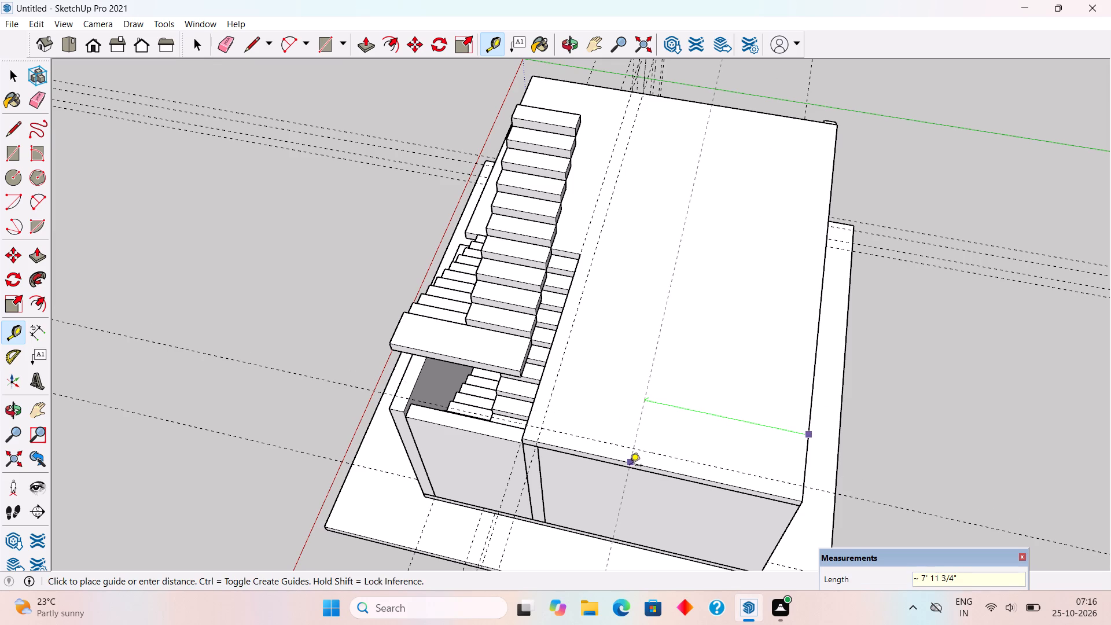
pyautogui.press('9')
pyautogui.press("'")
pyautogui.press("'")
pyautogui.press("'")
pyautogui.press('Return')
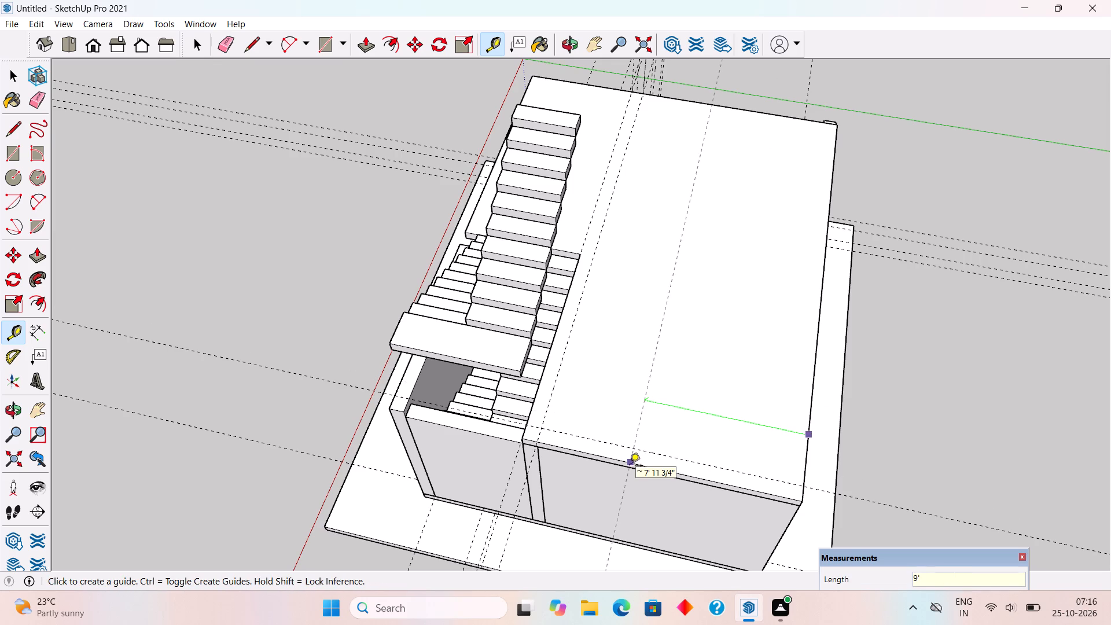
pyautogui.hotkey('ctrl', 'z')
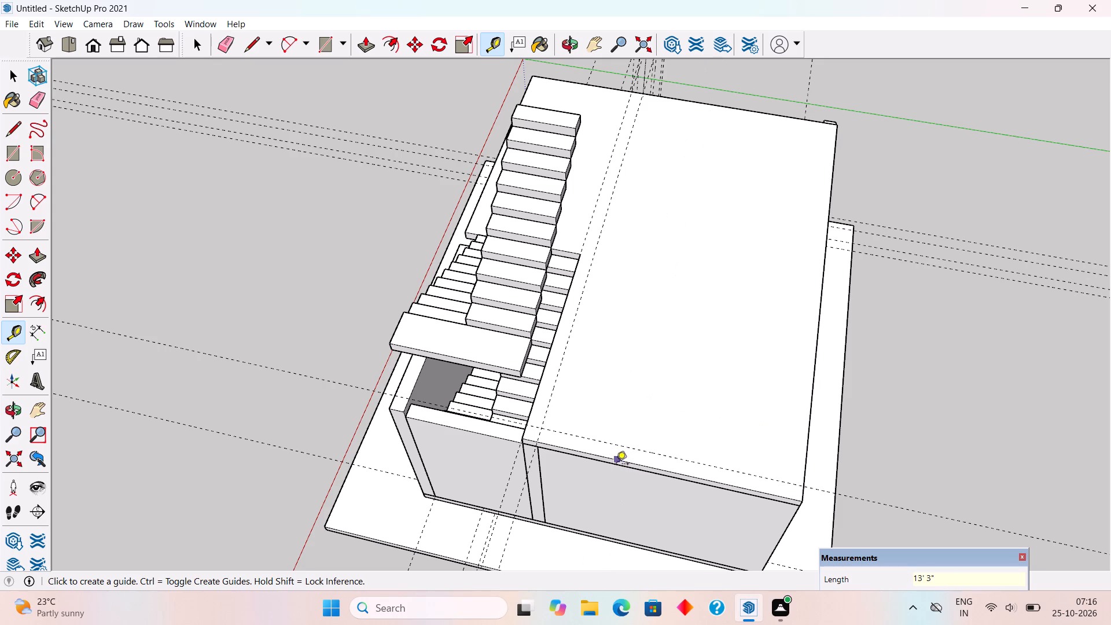
# Place guides on the roof slab 9" in from the long edge opposite the stairs and 9" in from the short edge farthest from the stair opening.
pyautogui.click(811, 440)
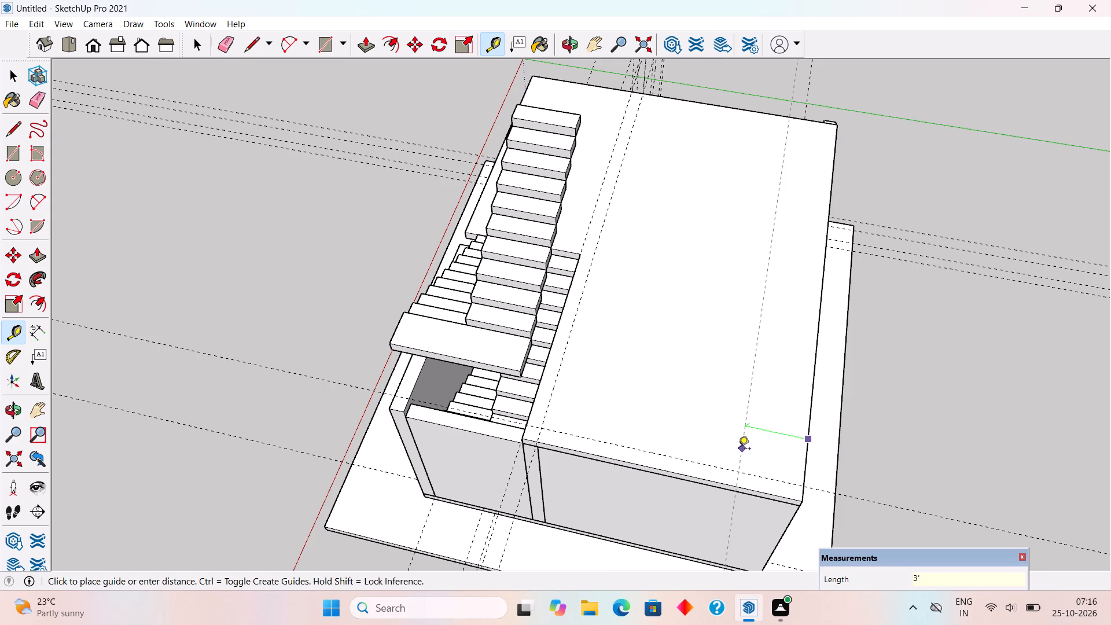
pyautogui.write('9"')
pyautogui.press('Return')
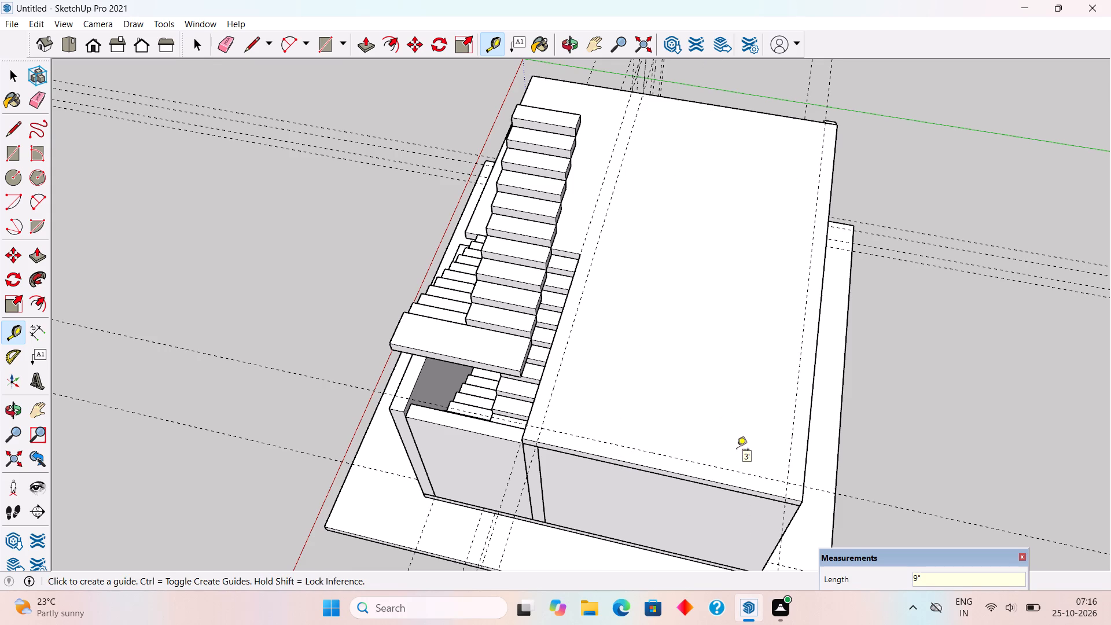
pyautogui.scroll(-4, 710, 479)
pyautogui.scroll(-4, 717, 420)
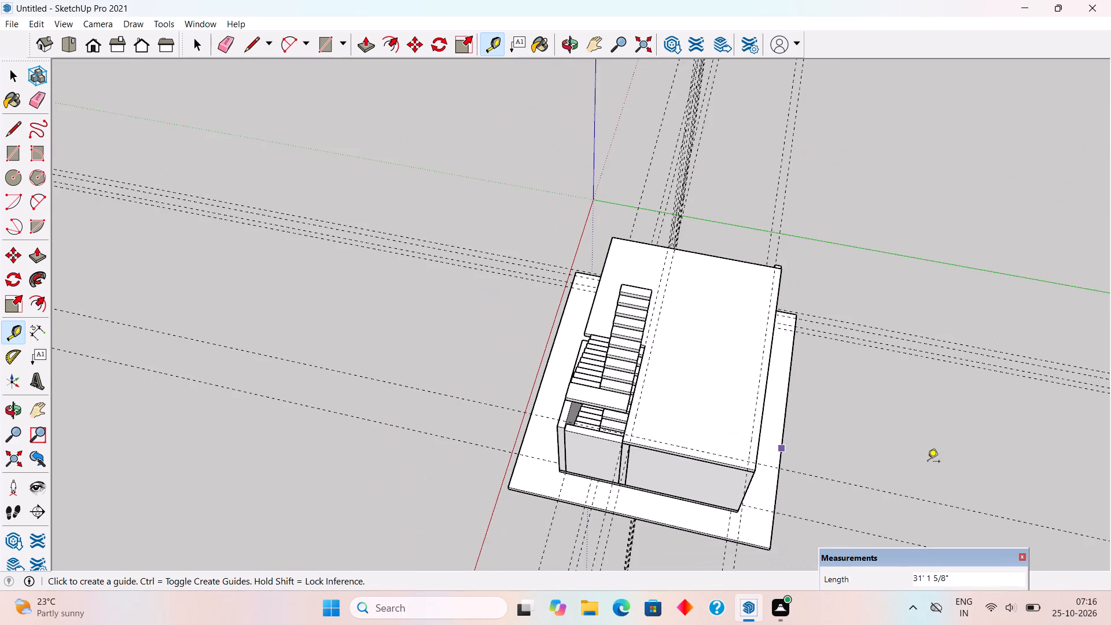
pyautogui.moveTo(929, 462); pyautogui.dragTo(440, 484, button='middle')
pyautogui.scroll(-3, 713, 336)
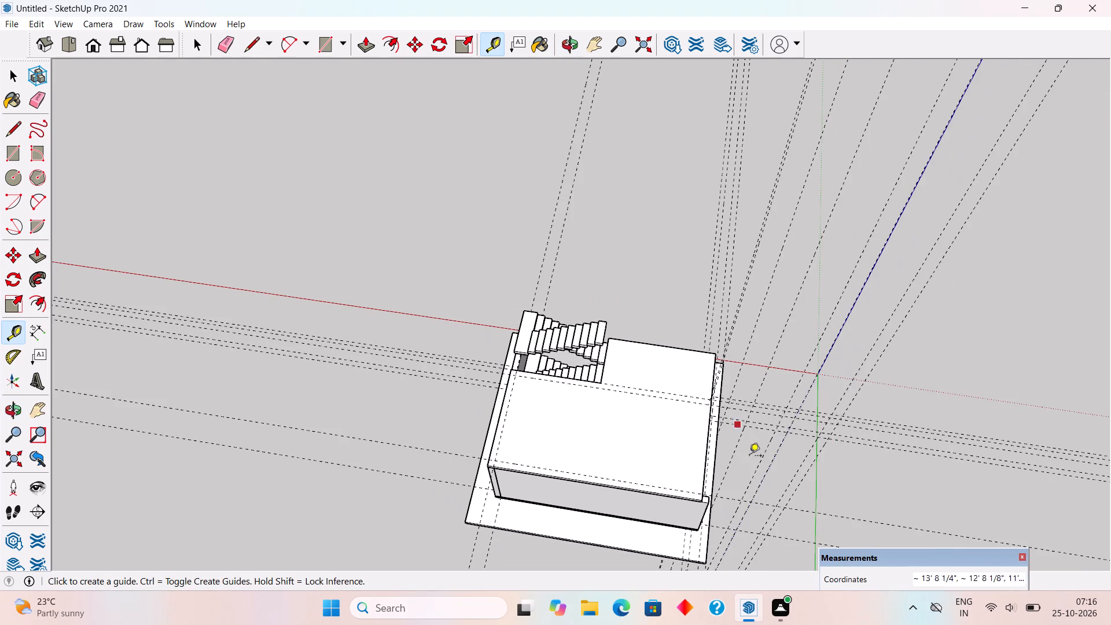
pyautogui.scroll(8, 724, 520)
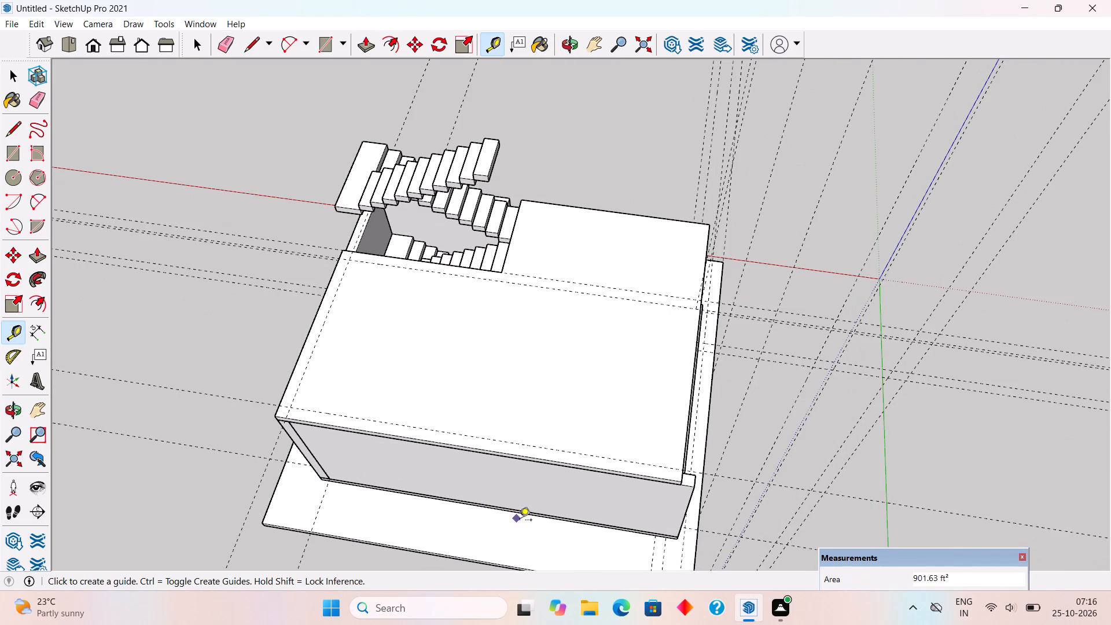
pyautogui.moveTo(542, 549); pyautogui.dragTo(606, 562, button='middle')
pyautogui.scroll(5, 629, 534)
pyautogui.scroll(-2, 631, 532)
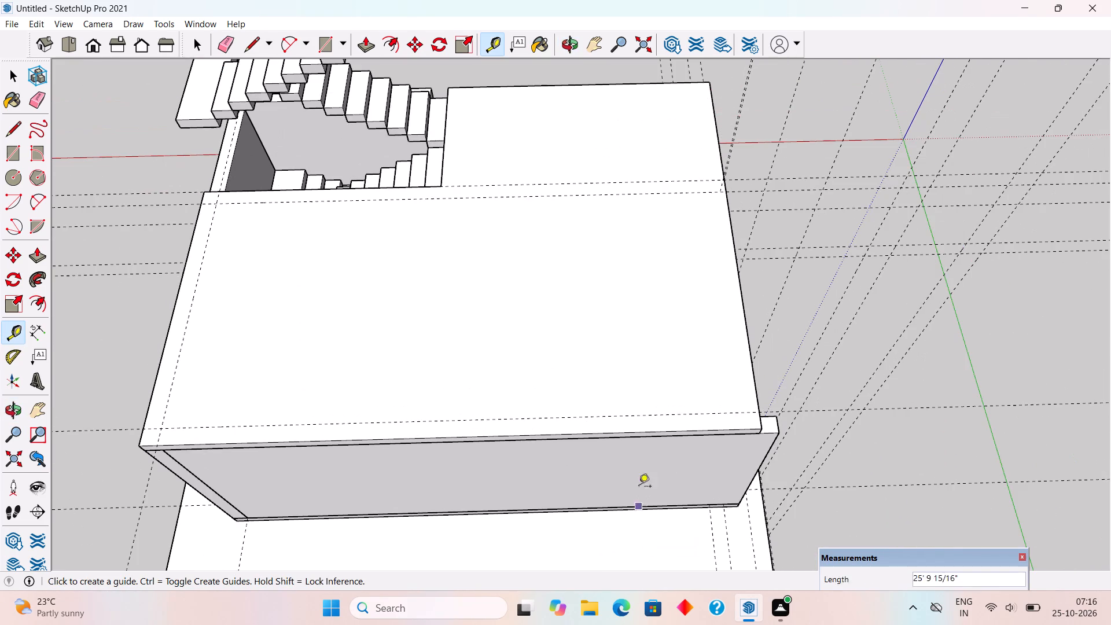
pyautogui.click(745, 341)
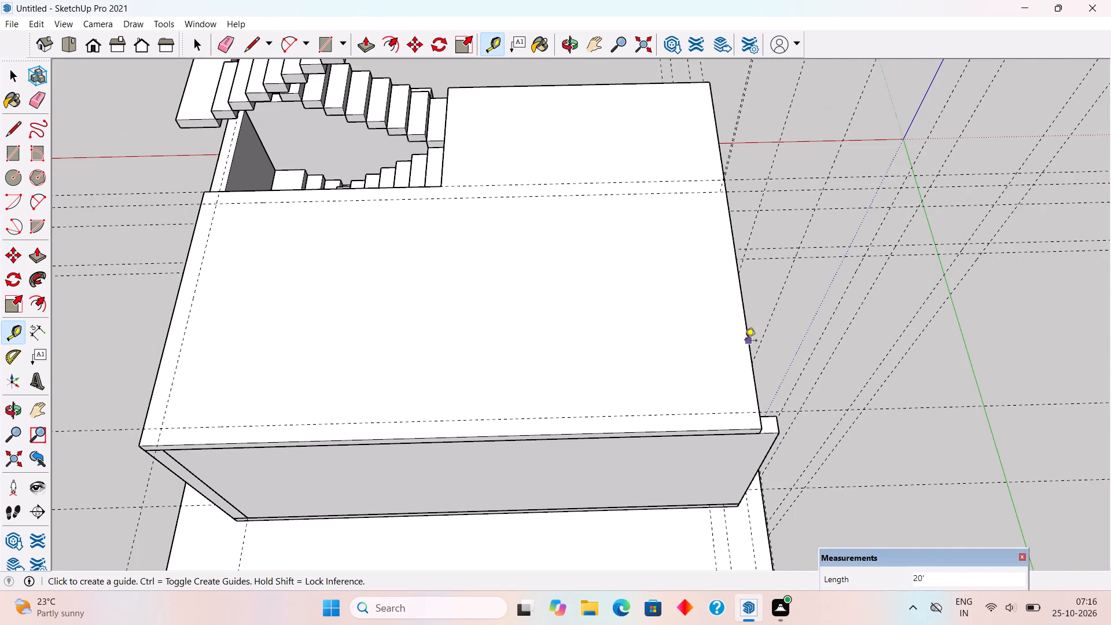
pyautogui.write('9"')
pyautogui.press('Return')
# Build a wall 25' 9" long, 9" thick and 10' high on the slab along the stair opening's long edge, as a group.
pyautogui.press('r')
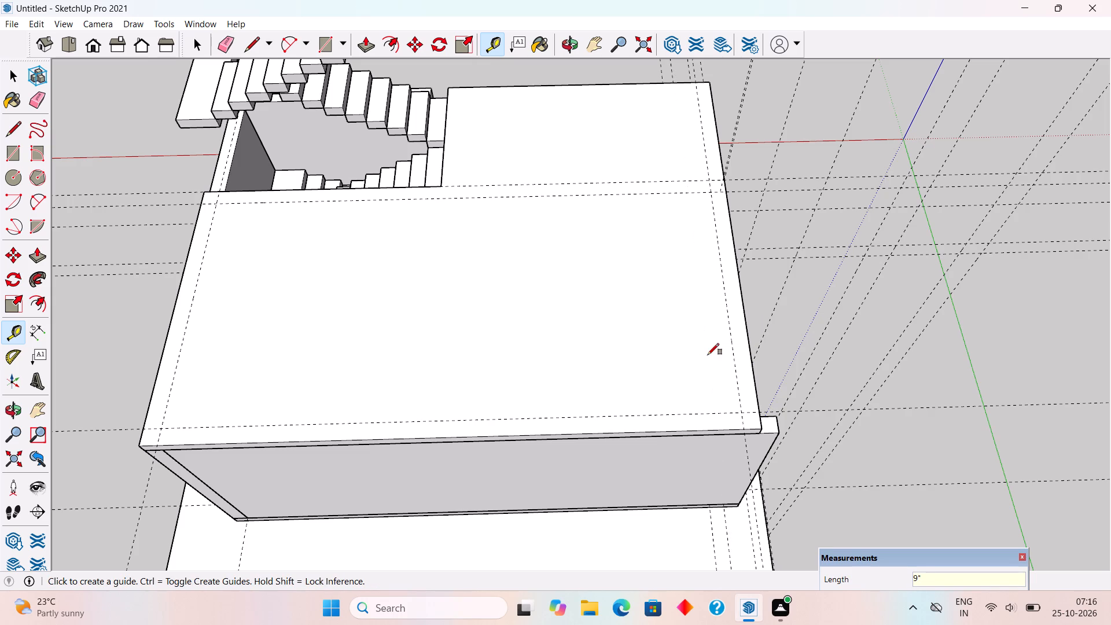
pyautogui.click(203, 197)
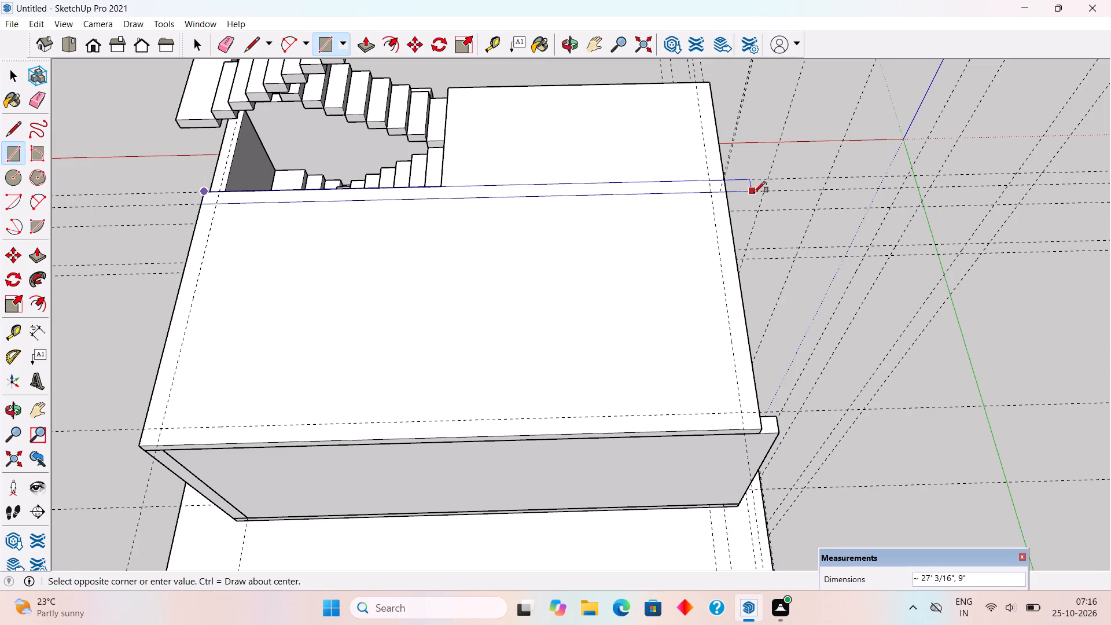
pyautogui.click(726, 193)
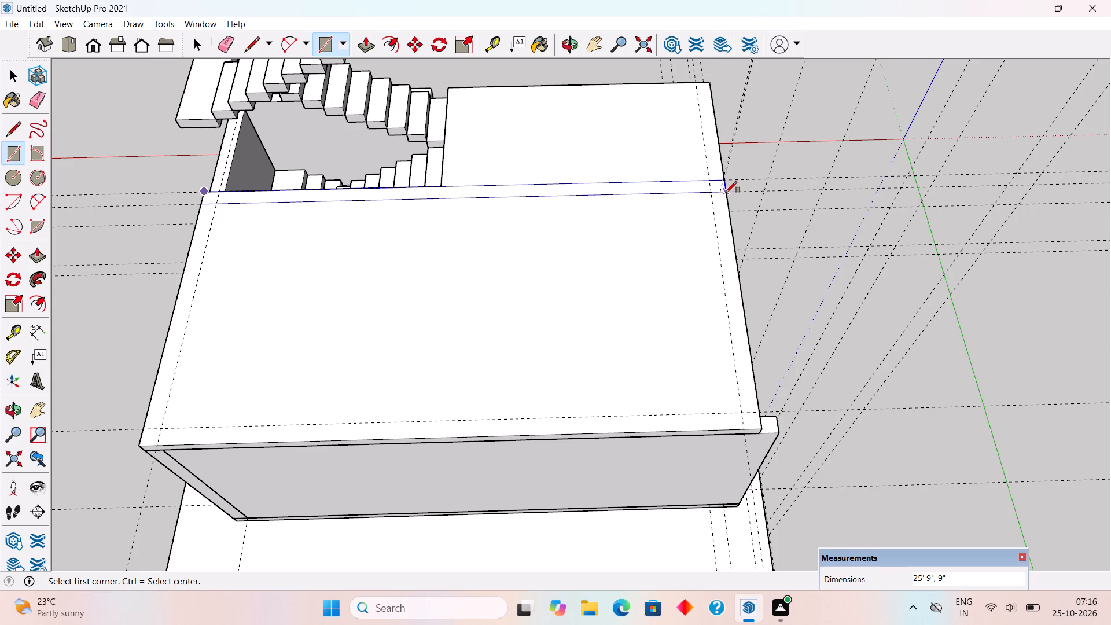
pyautogui.press('p')
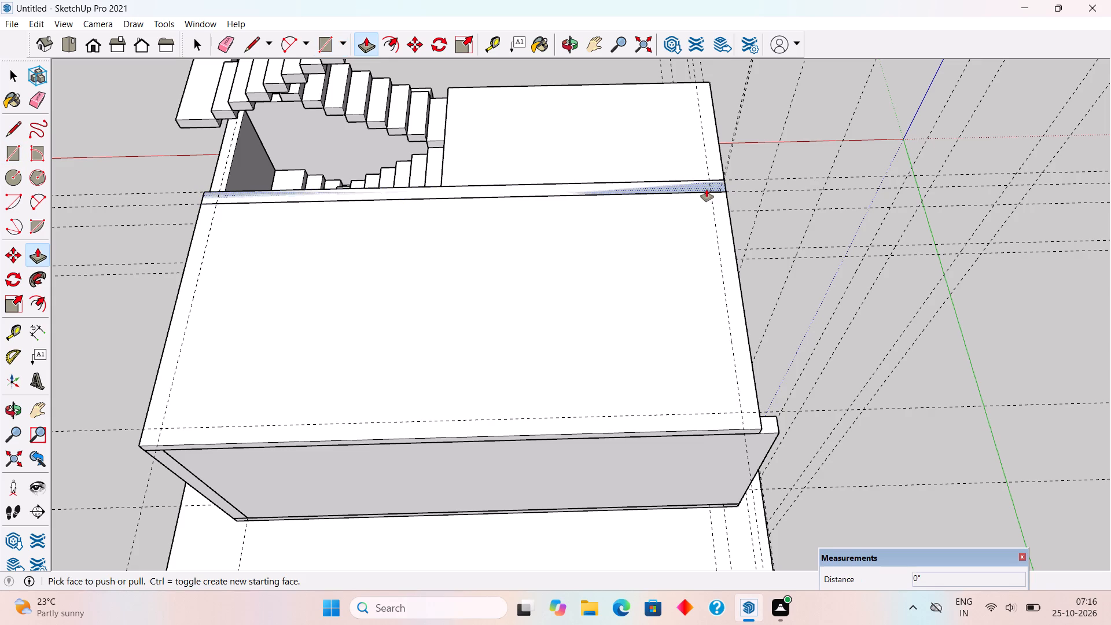
pyautogui.click(707, 189)
pyautogui.write("10'")
pyautogui.press('Return')
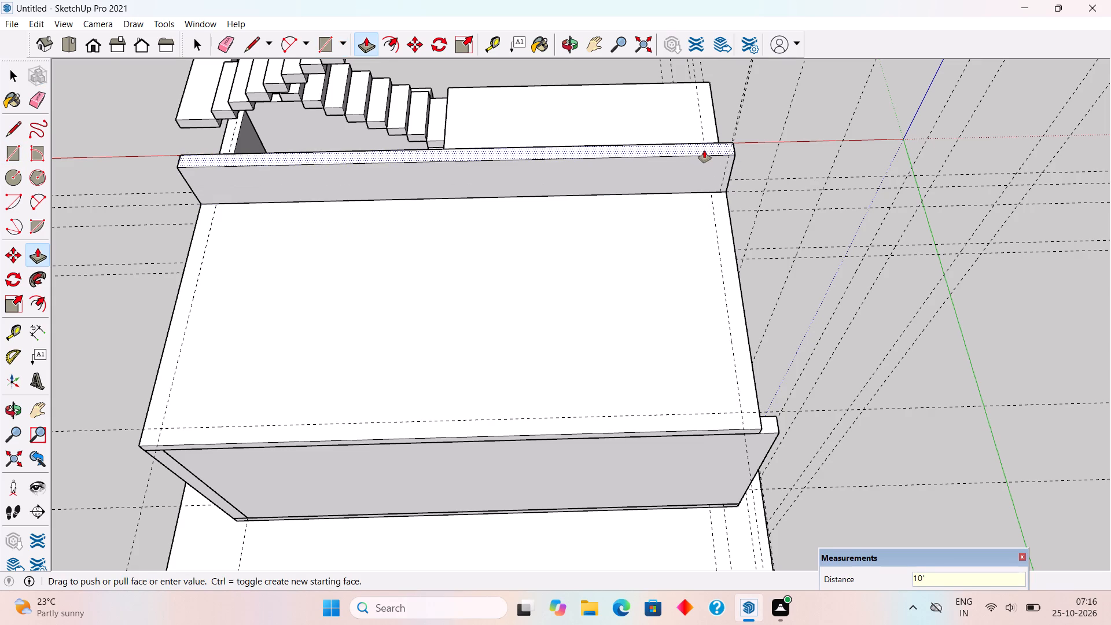
pyautogui.press('space')
pyautogui.tripleClick(704, 150)
pyautogui.rightClick(704, 150)
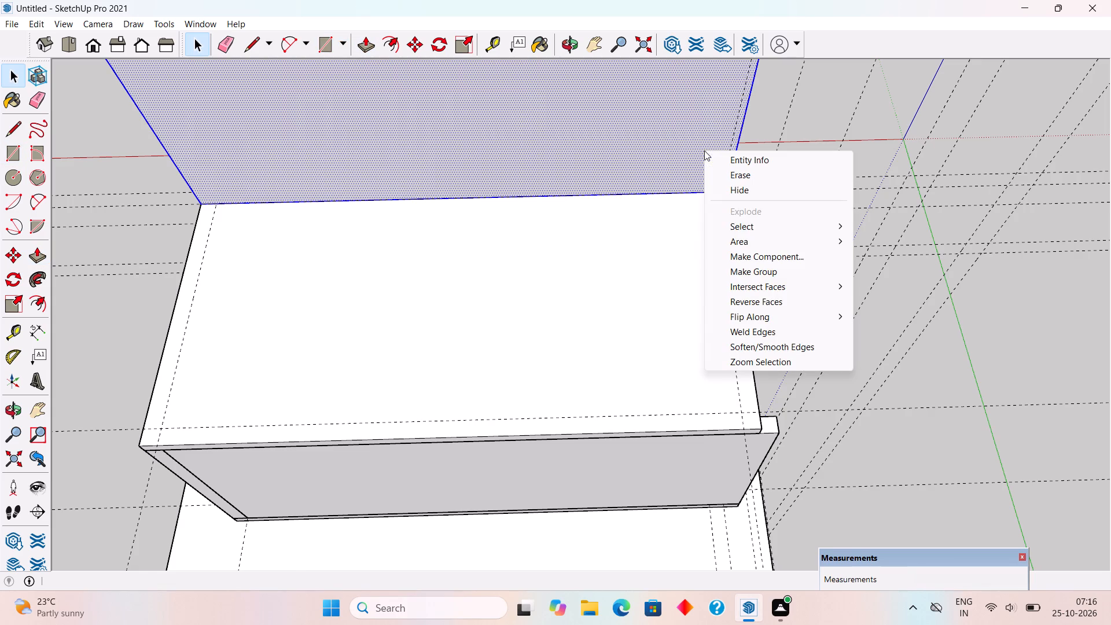
pyautogui.click(752, 273)
# Build a wall 12' 6" long, 9" thick and 10' high along the slab's short edge at the stair-opening end, as a group.
pyautogui.scroll(-5, 539, 304)
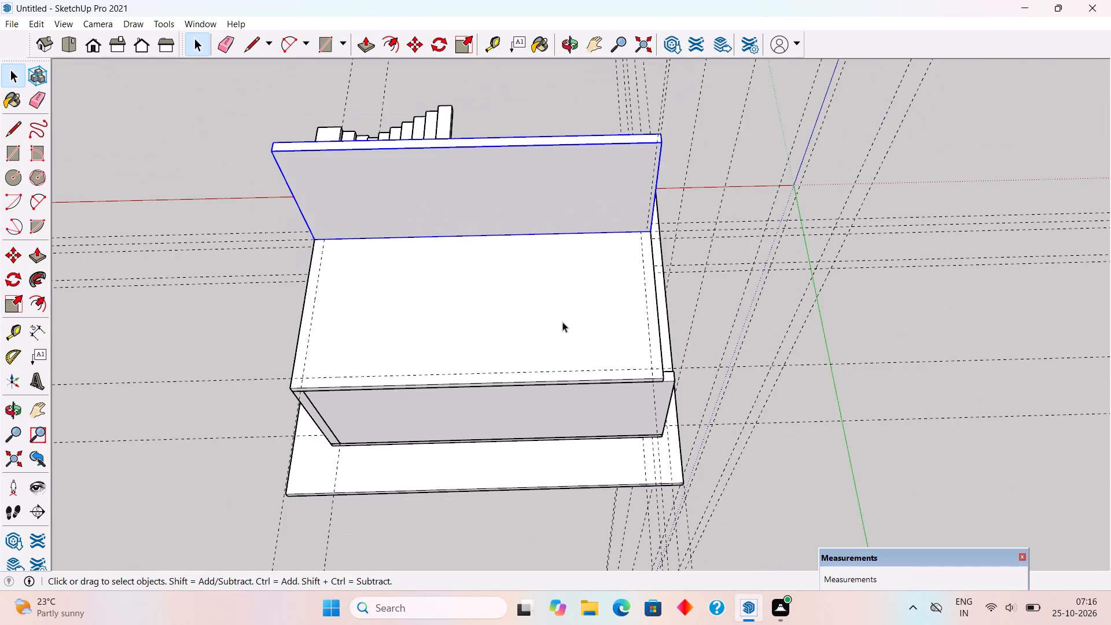
pyautogui.moveTo(582, 330); pyautogui.dragTo(637, 355, button='middle')
pyautogui.scroll(4, 267, 543)
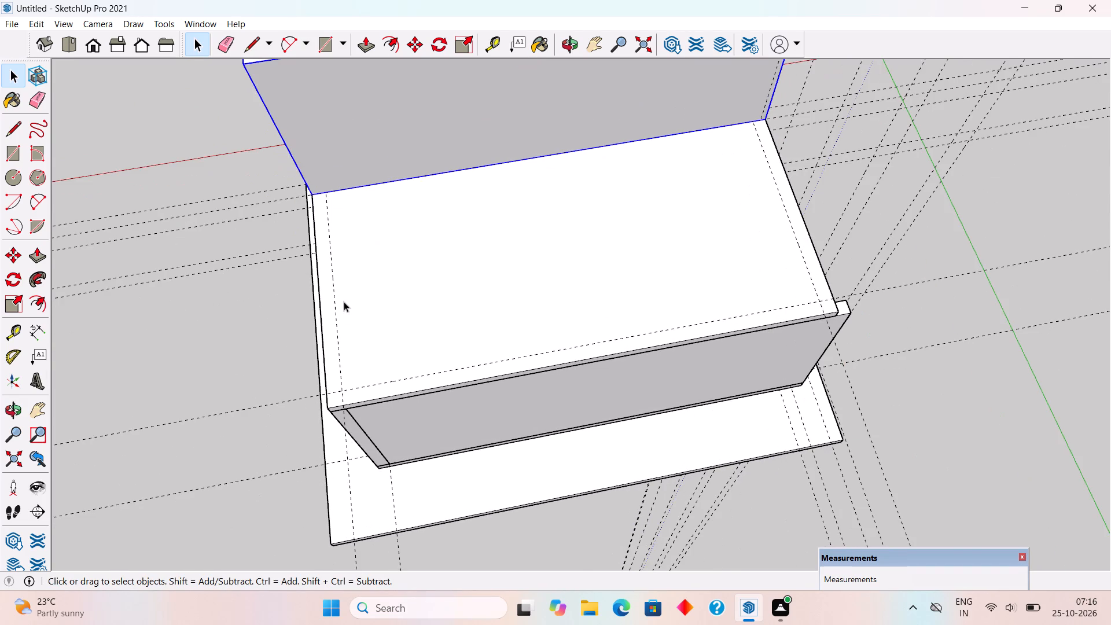
pyautogui.scroll(3, 339, 303)
pyautogui.press('r')
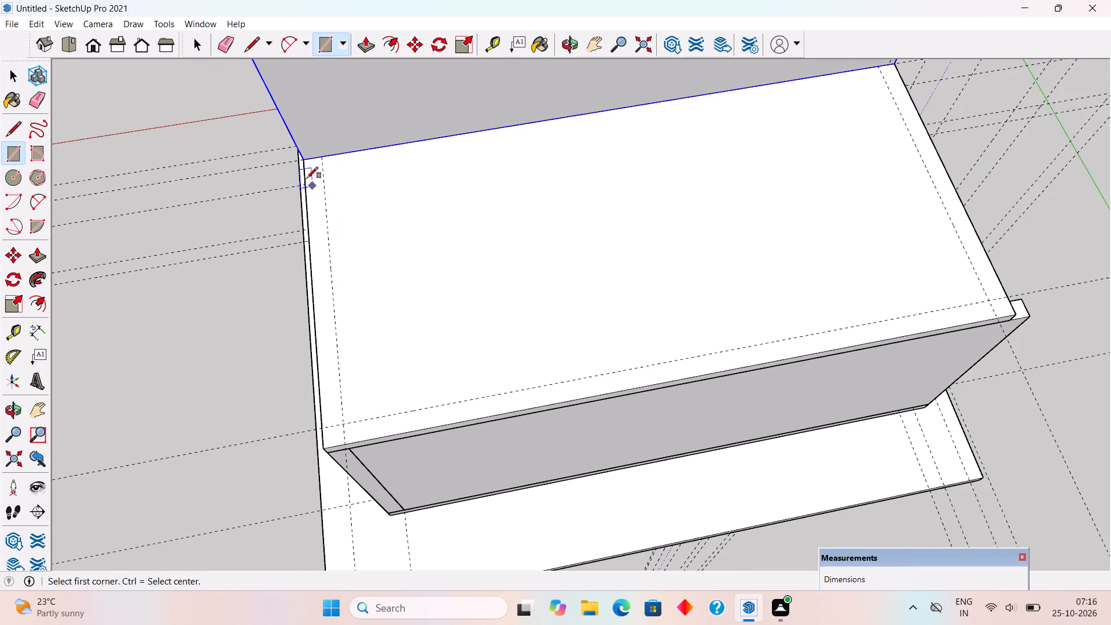
pyautogui.click(323, 158)
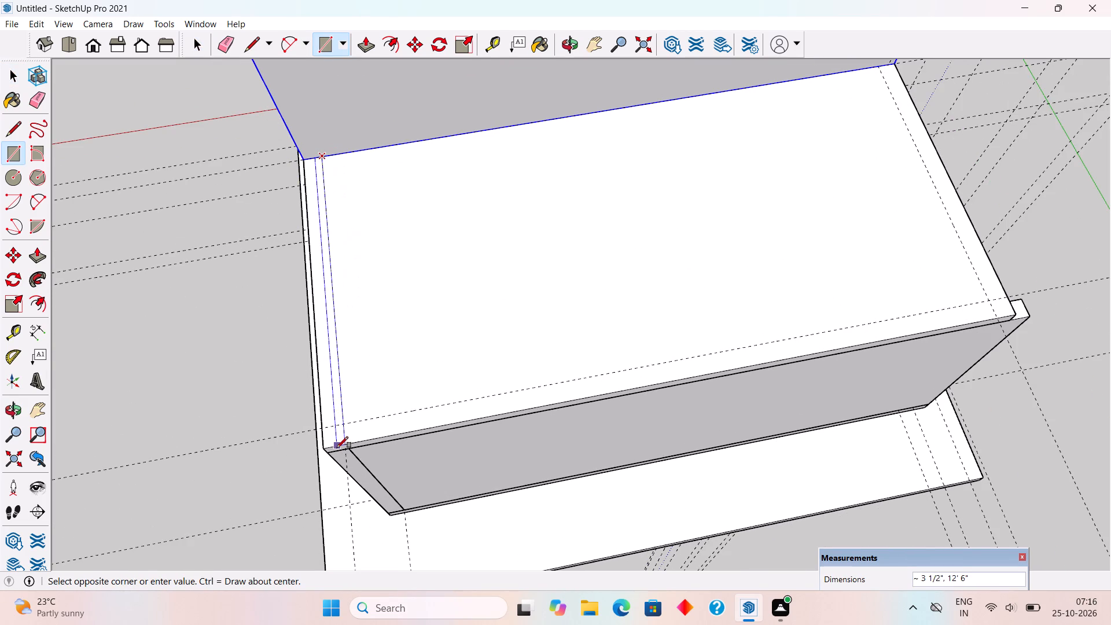
pyautogui.click(326, 448)
pyautogui.press('p')
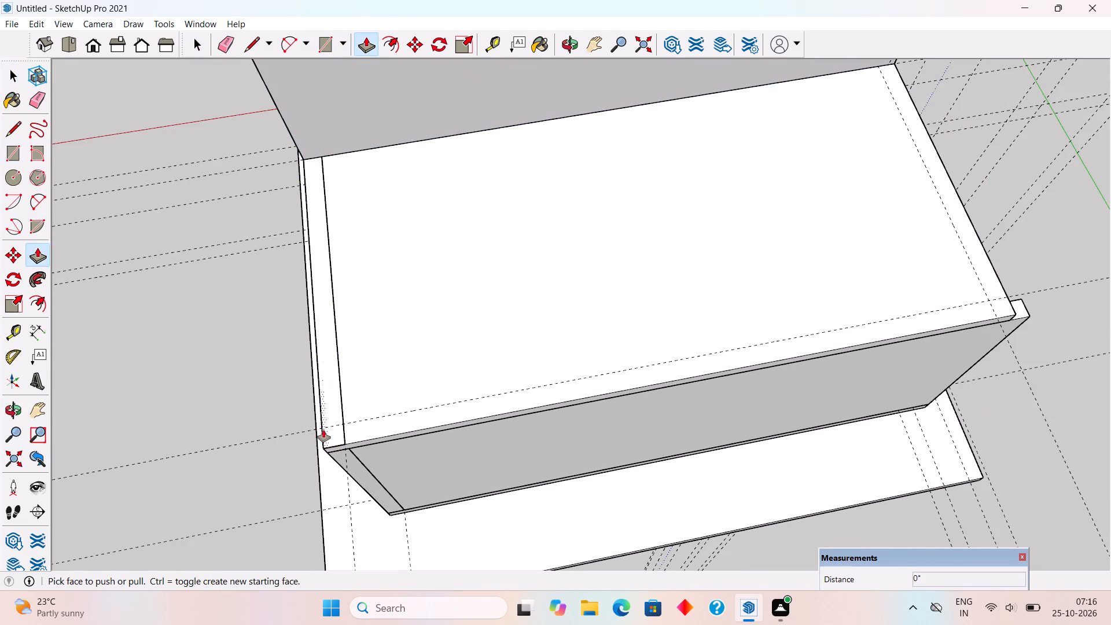
pyautogui.click(323, 430)
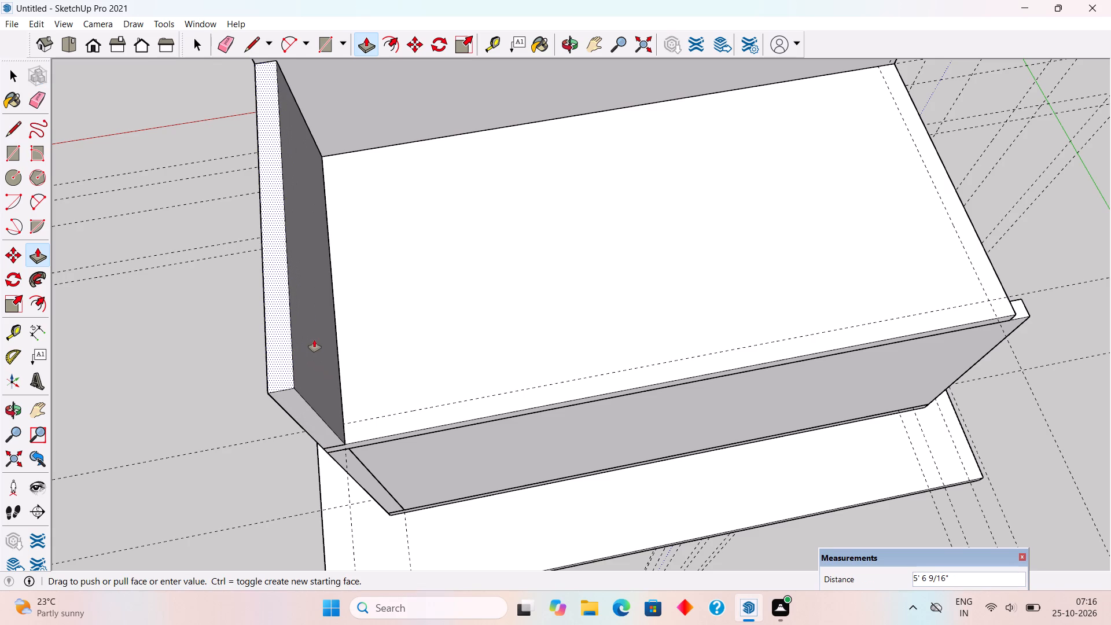
pyautogui.write("10'")
pyautogui.press('Return')
pyautogui.press('space')
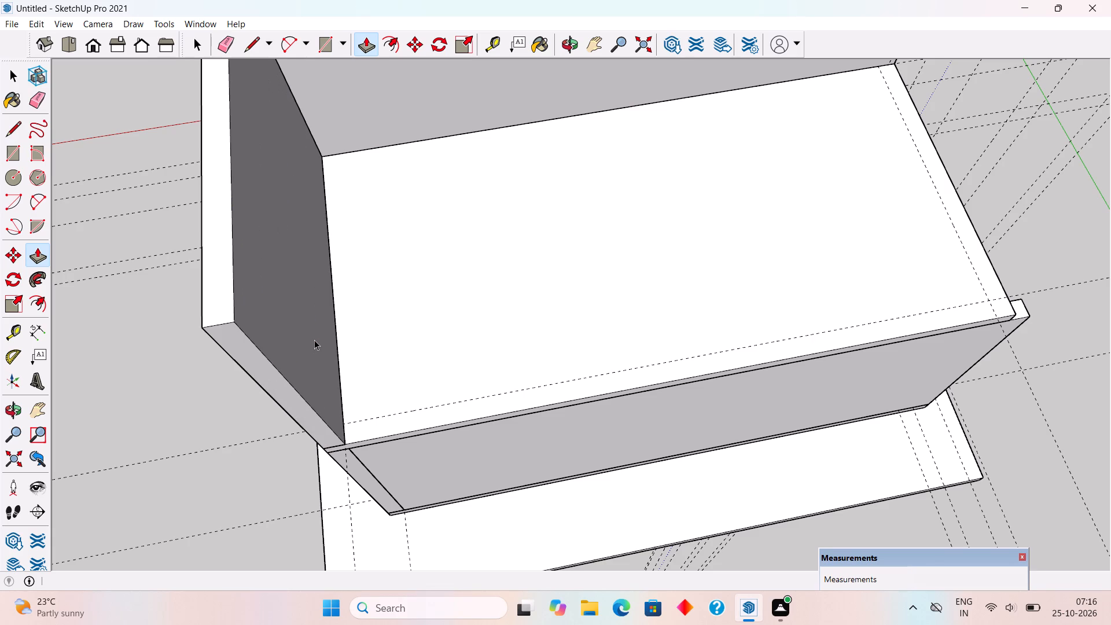
pyautogui.tripleClick(314, 340)
pyautogui.rightClick(314, 340)
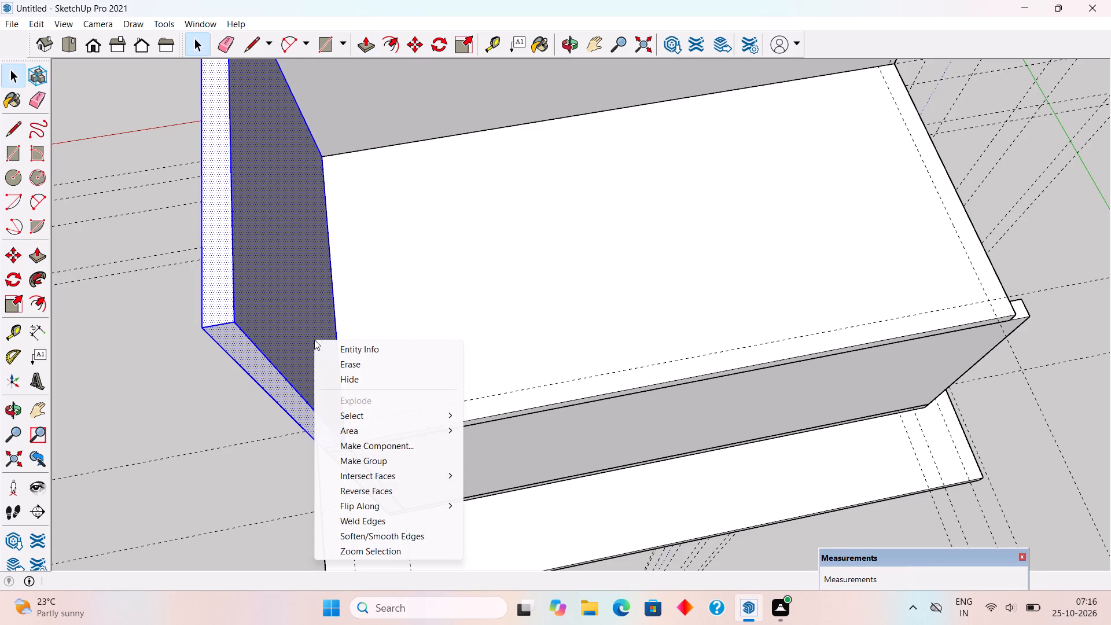
pyautogui.click(356, 454)
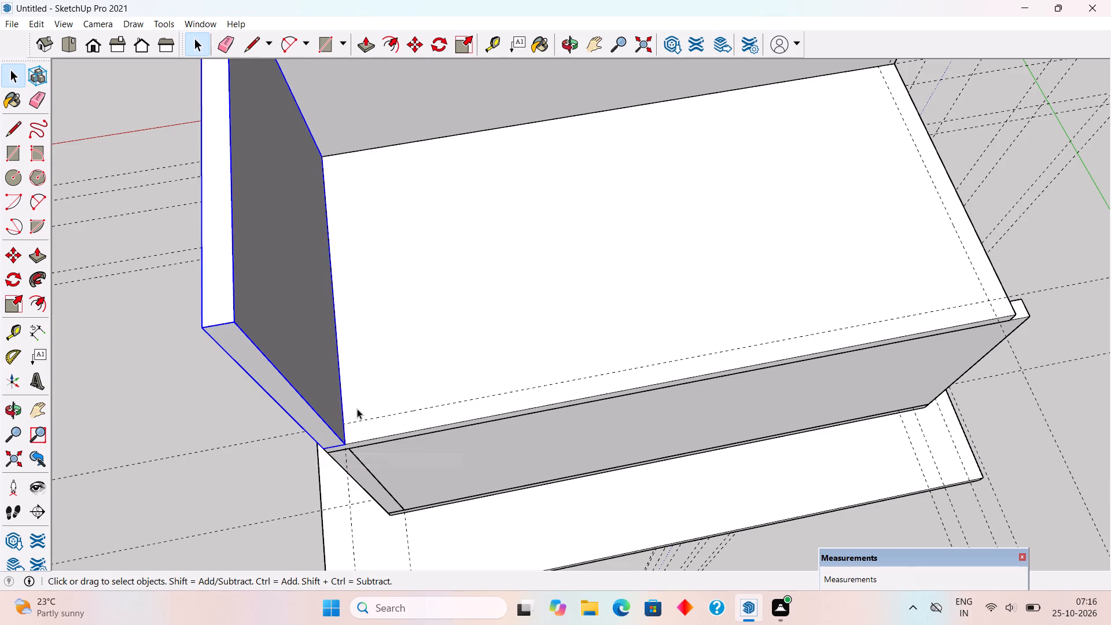
# Build a matching wall 12' 6" long, 9" thick and 10' high along the slab's opposite short edge, as a group.
pyautogui.scroll(-3, 357, 409)
pyautogui.scroll(3, 1062, 257)
pyautogui.scroll(1, 785, 134)
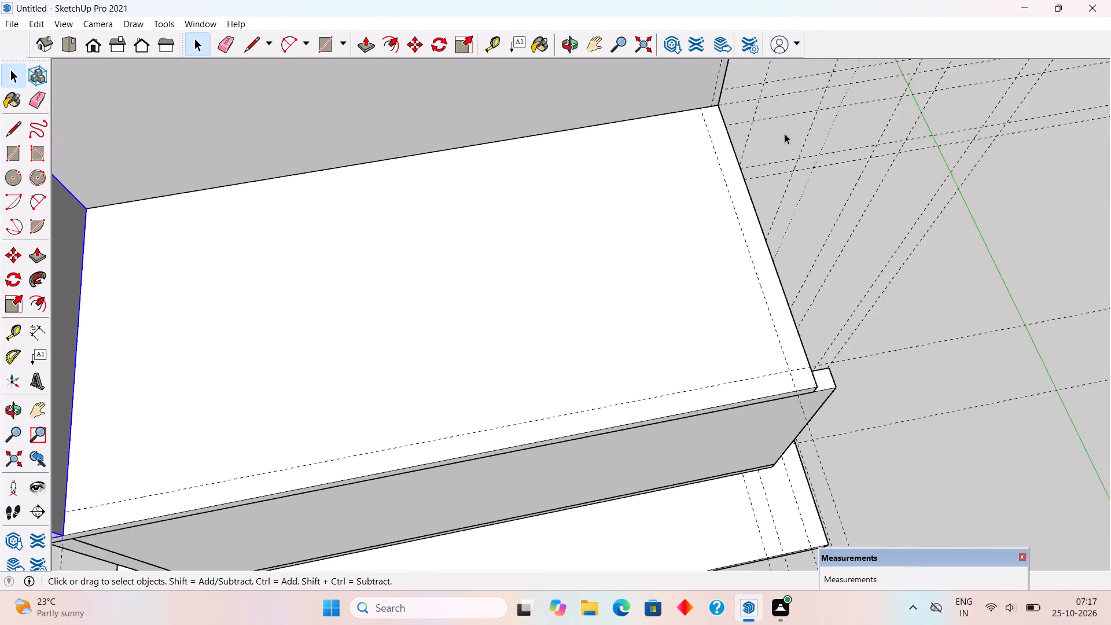
pyautogui.scroll(1, 785, 134)
pyautogui.press('r')
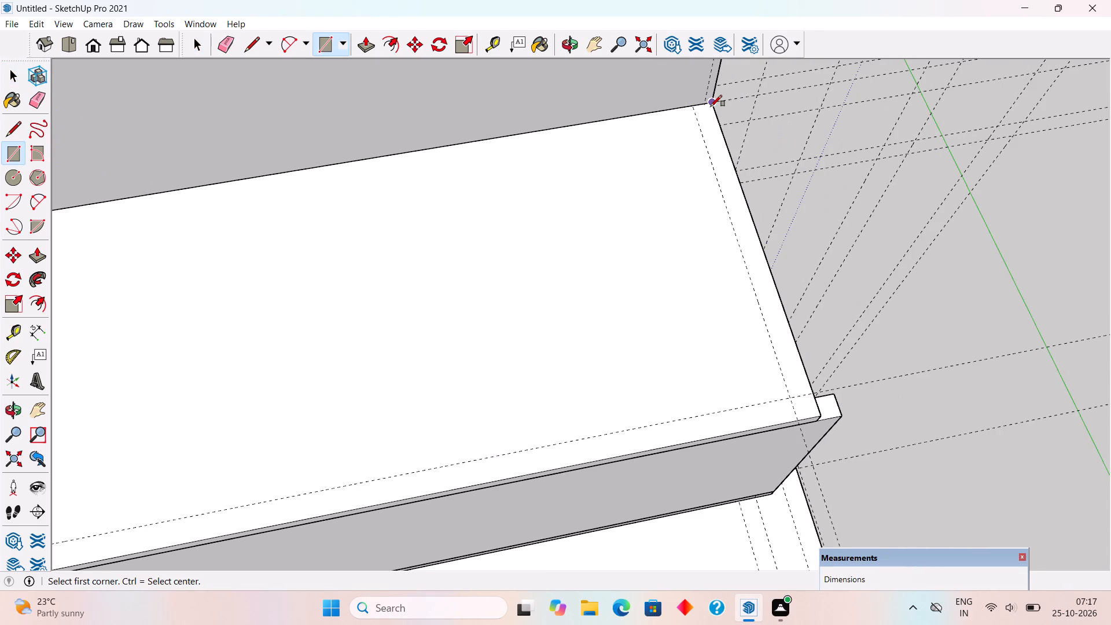
pyautogui.click(711, 106)
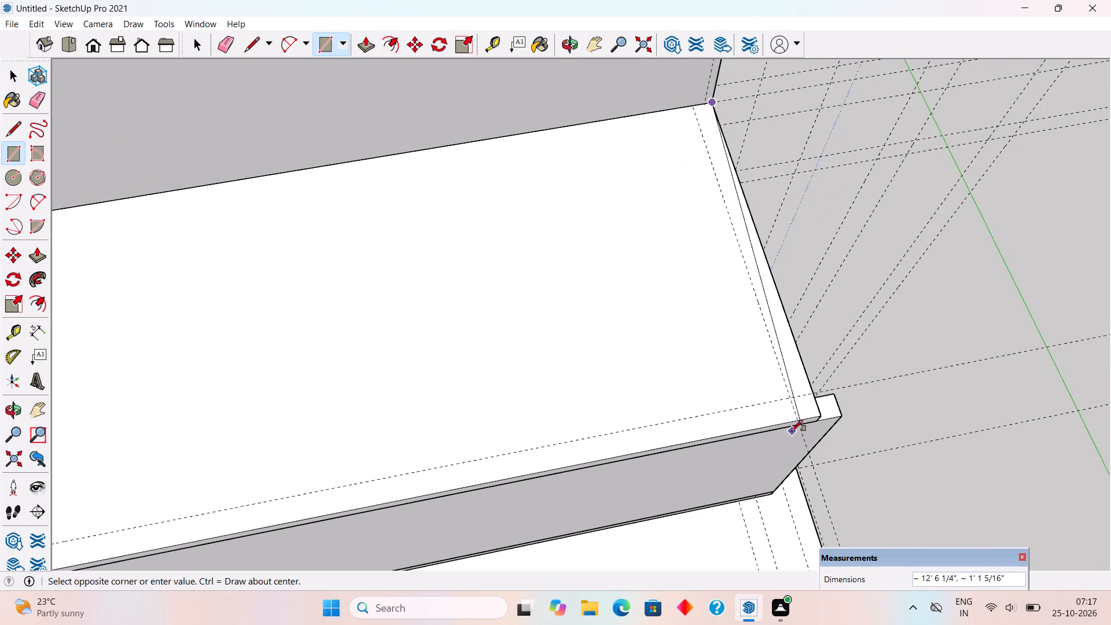
pyautogui.click(799, 417)
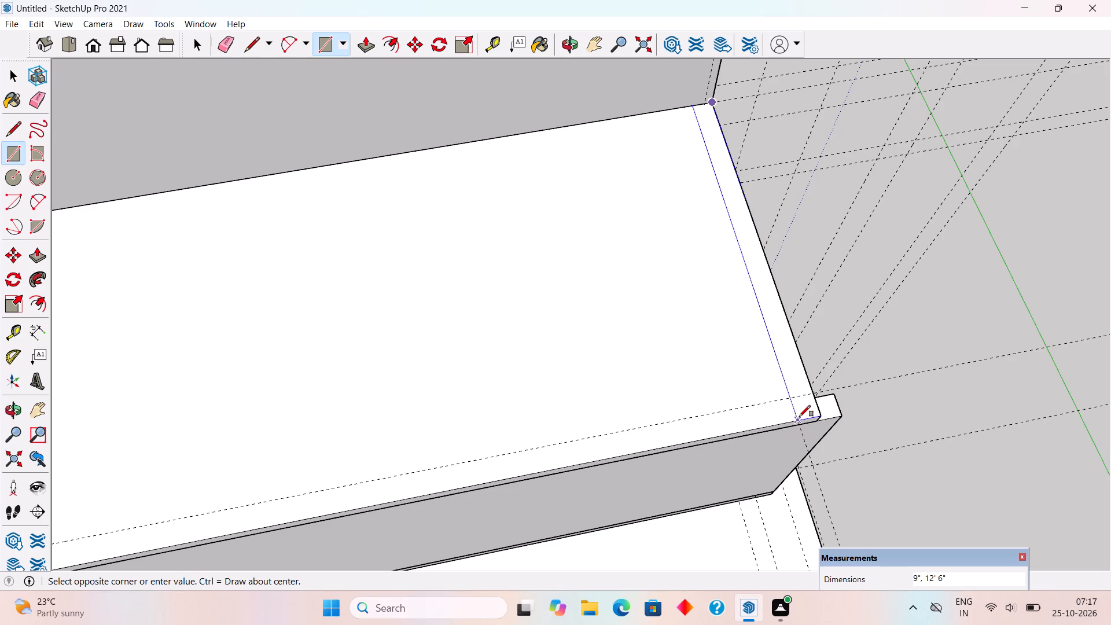
pyautogui.press('p')
pyautogui.click(805, 407)
pyautogui.write('10')
pyautogui.press("'")
pyautogui.press('Return')
pyautogui.press('space')
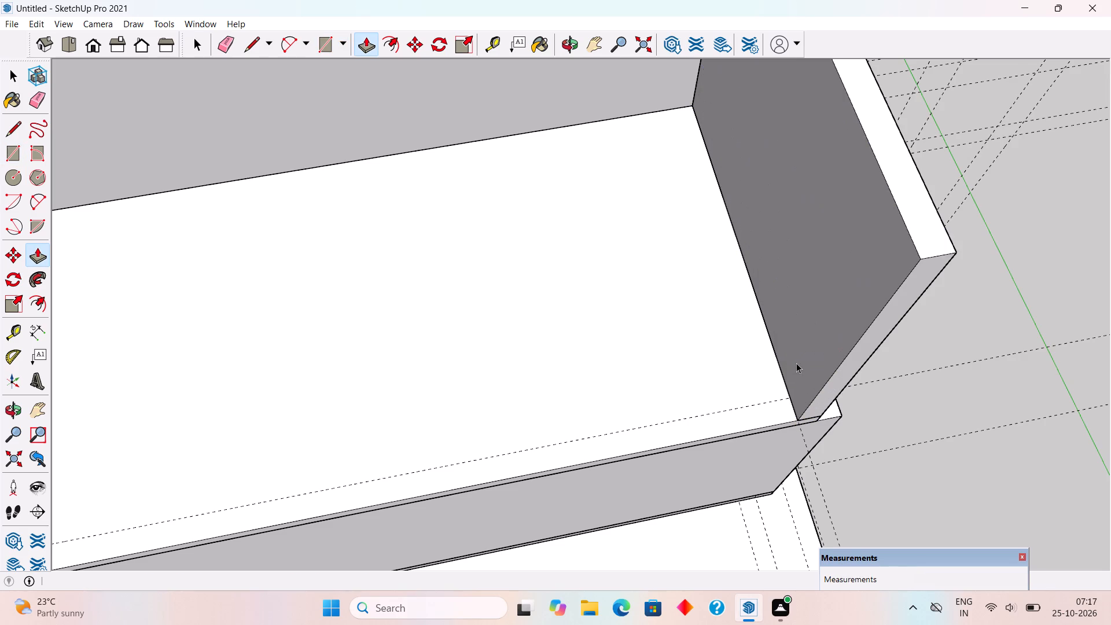
pyautogui.tripleClick(796, 363)
pyautogui.click(796, 366)
pyautogui.rightClick(796, 366)
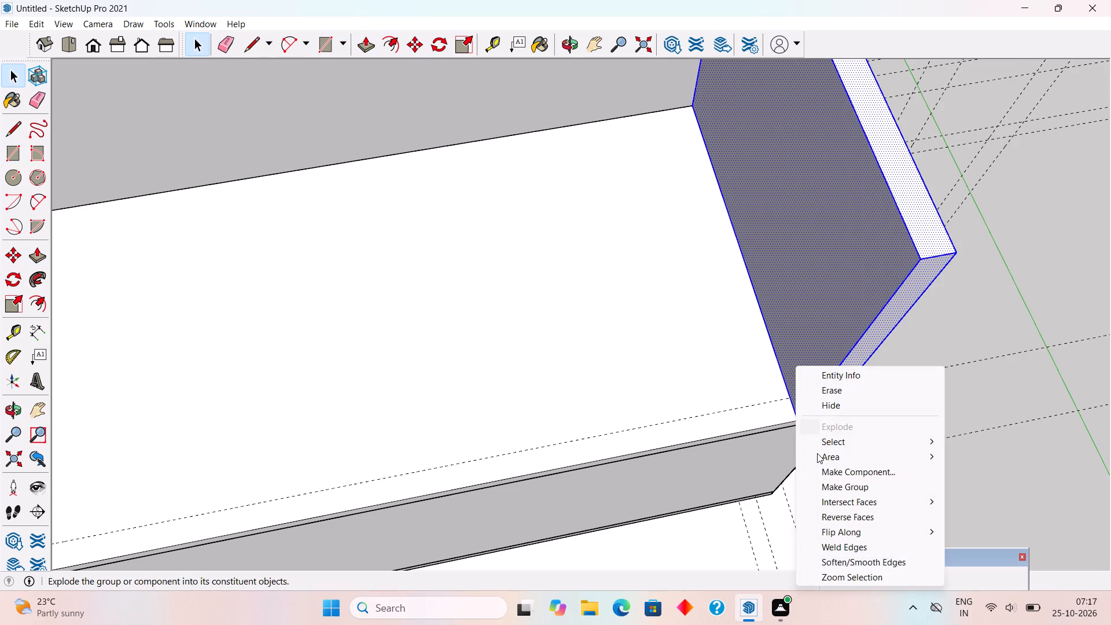
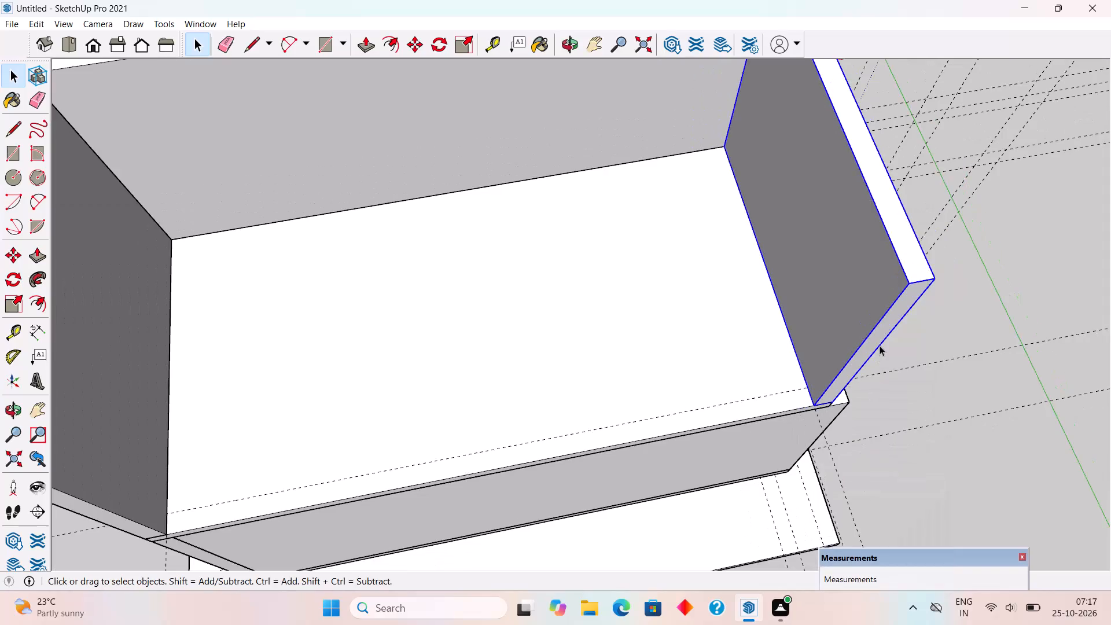
# Build a wall 24' 3" long and 9" thick along the slab's long edge opposite the stairs, level with the adjoining walls' tops, as a group.
pyautogui.scroll(-3, 877, 351)
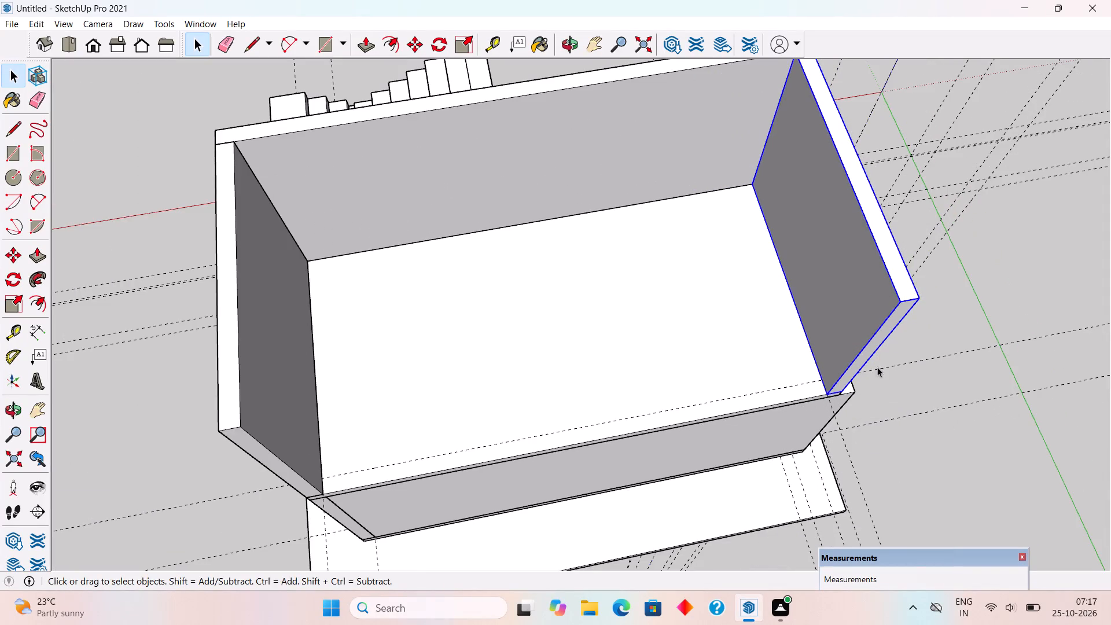
pyautogui.moveTo(834, 453); pyautogui.dragTo(812, 474, button='middle')
pyautogui.scroll(2, 640, 509)
pyautogui.press('r')
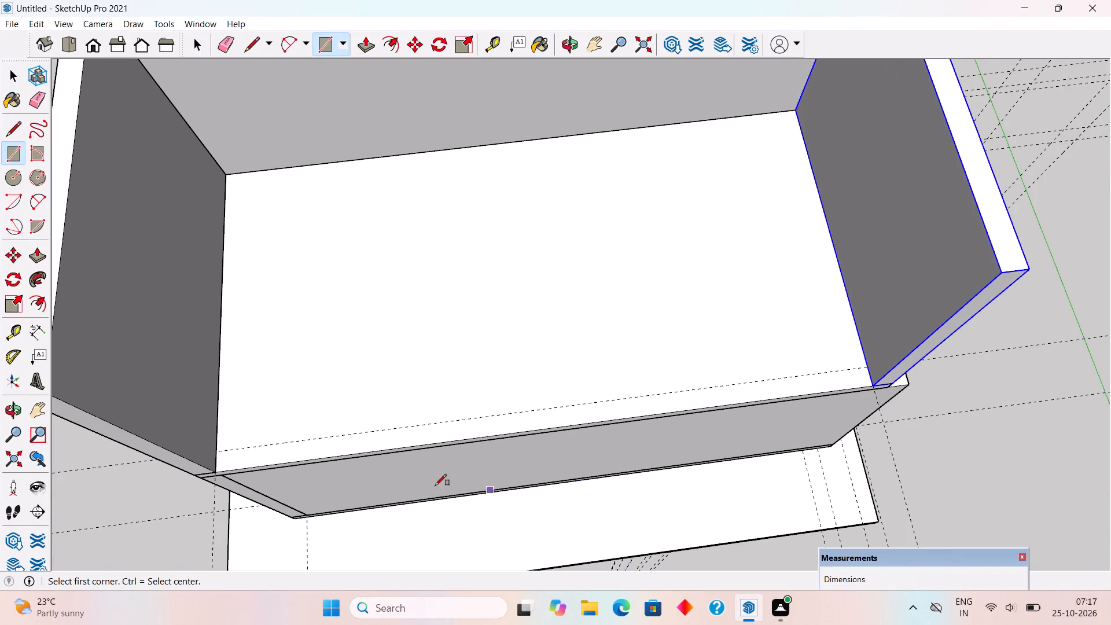
pyautogui.click(215, 451)
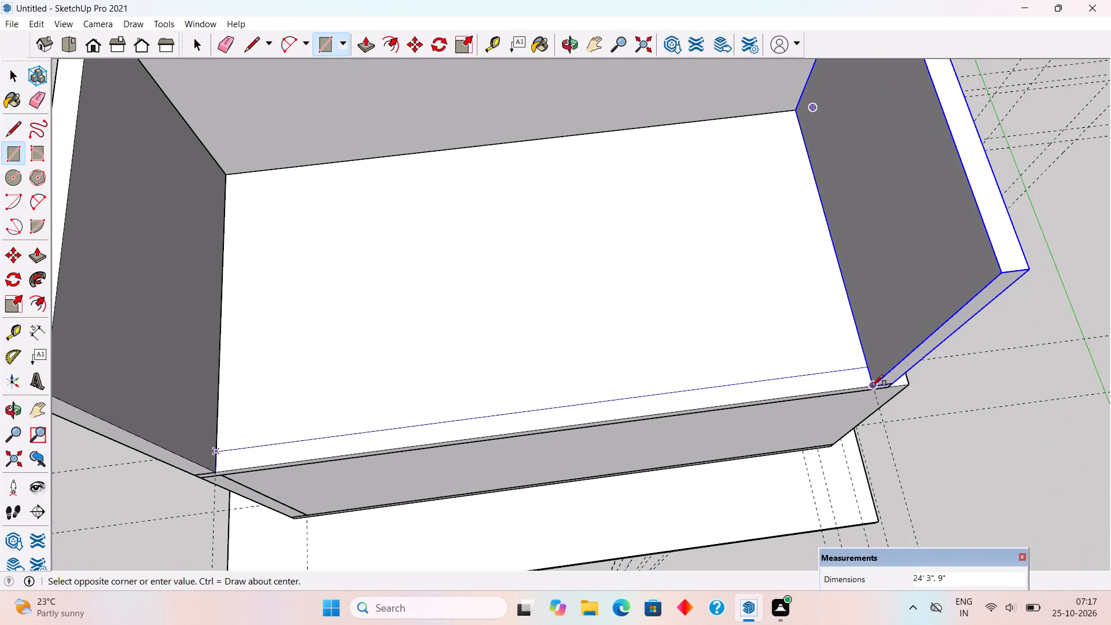
pyautogui.click(872, 386)
pyautogui.press('p')
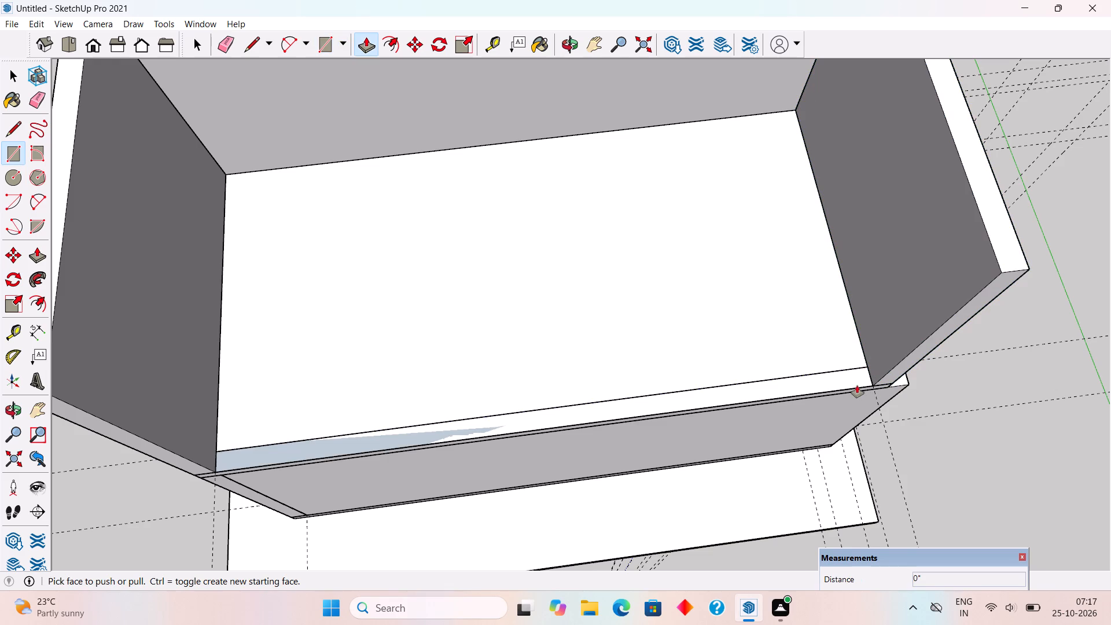
pyautogui.click(837, 384)
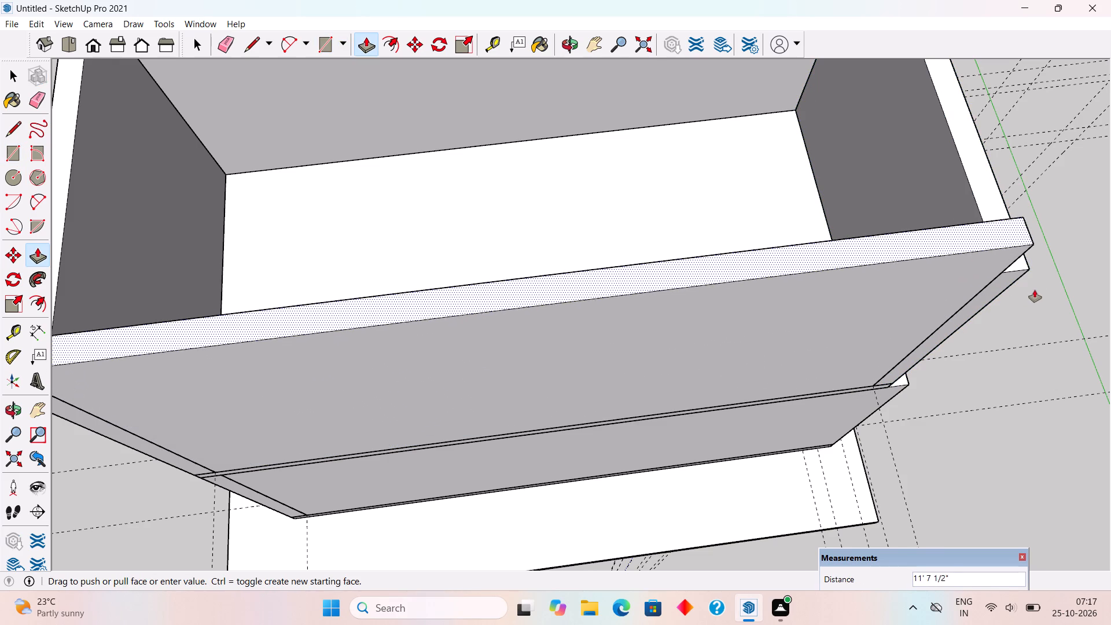
pyautogui.click(1032, 271)
pyautogui.press('space')
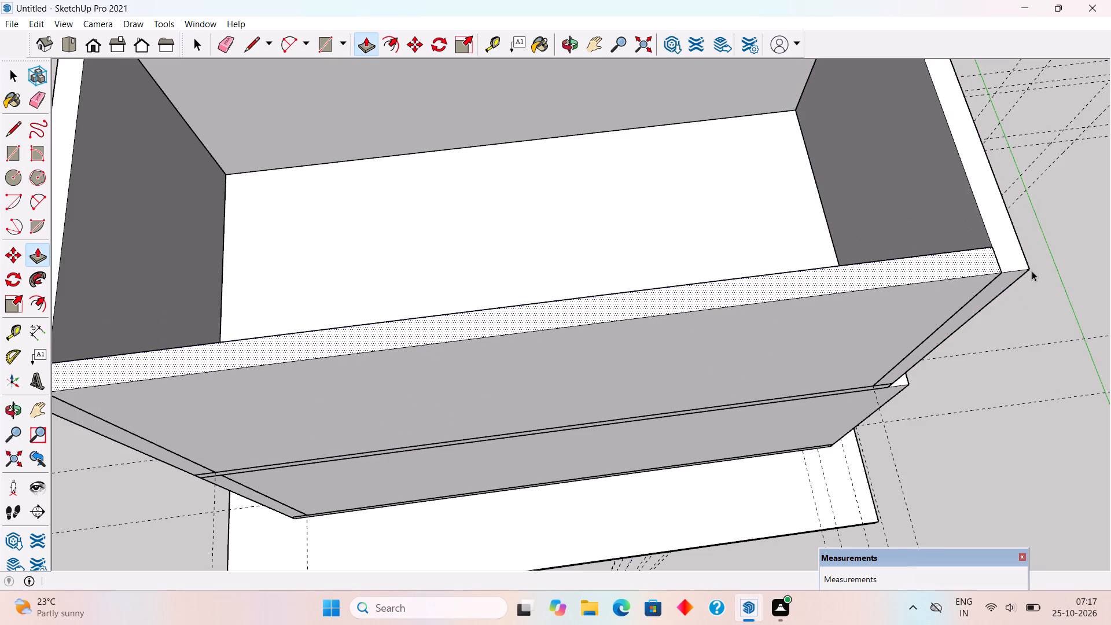
pyautogui.tripleClick(934, 291)
pyautogui.rightClick(934, 291)
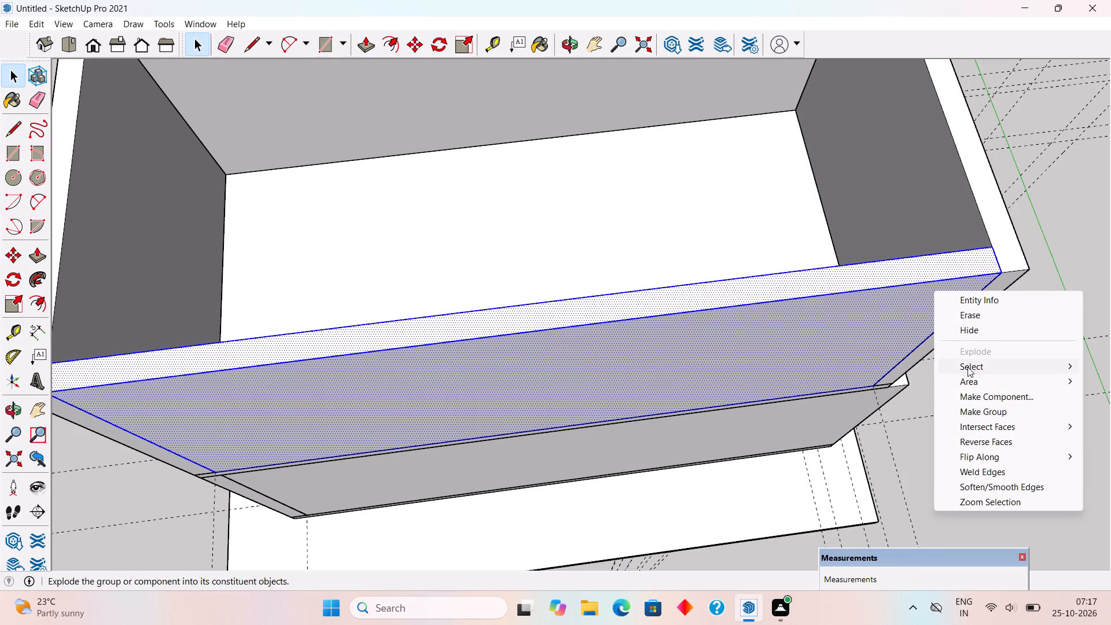
pyautogui.click(989, 405)
pyautogui.click(1025, 354)
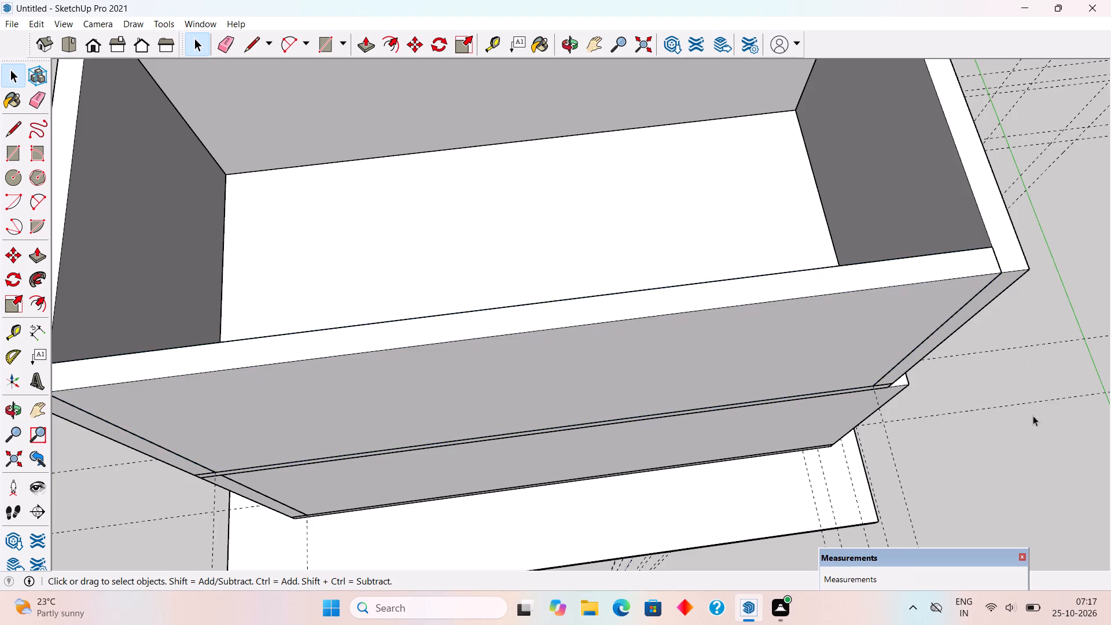
# Extend the grouped ground-floor outer wall beside the staircase upward to the top level of the upper-storey walls.
pyautogui.moveTo(994, 402); pyautogui.dragTo(583, 202, button='middle')
pyautogui.scroll(-2, 558, 202)
pyautogui.moveTo(839, 381); pyautogui.dragTo(277, 305, button='middle')
pyautogui.scroll(-2, 490, 337)
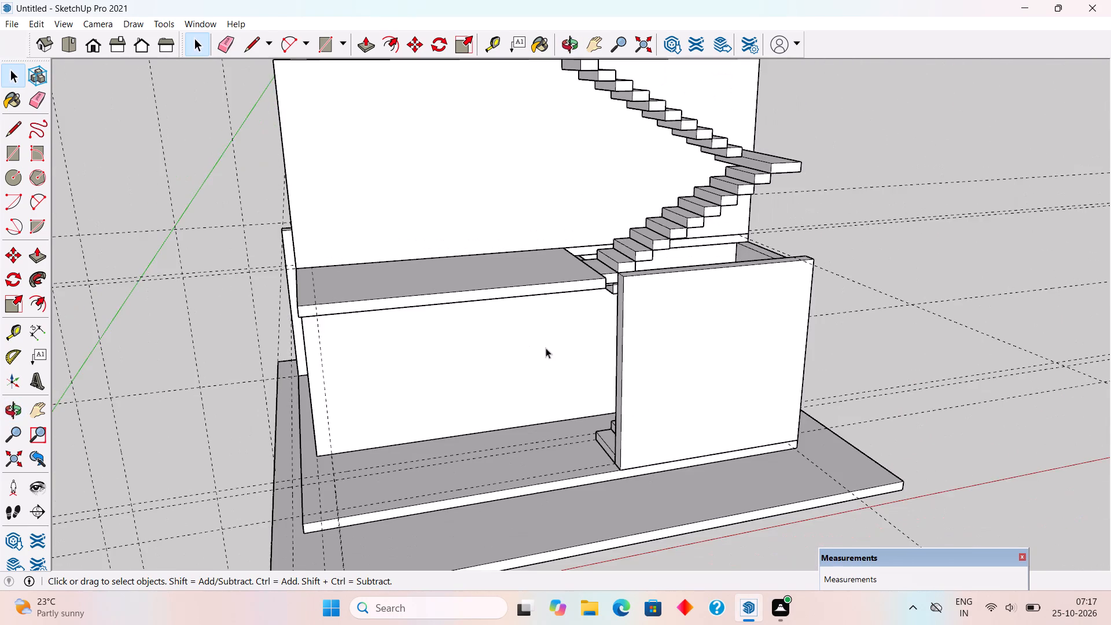
pyautogui.scroll(-4, 550, 345)
pyautogui.moveTo(642, 415); pyautogui.dragTo(41, 506, button='middle')
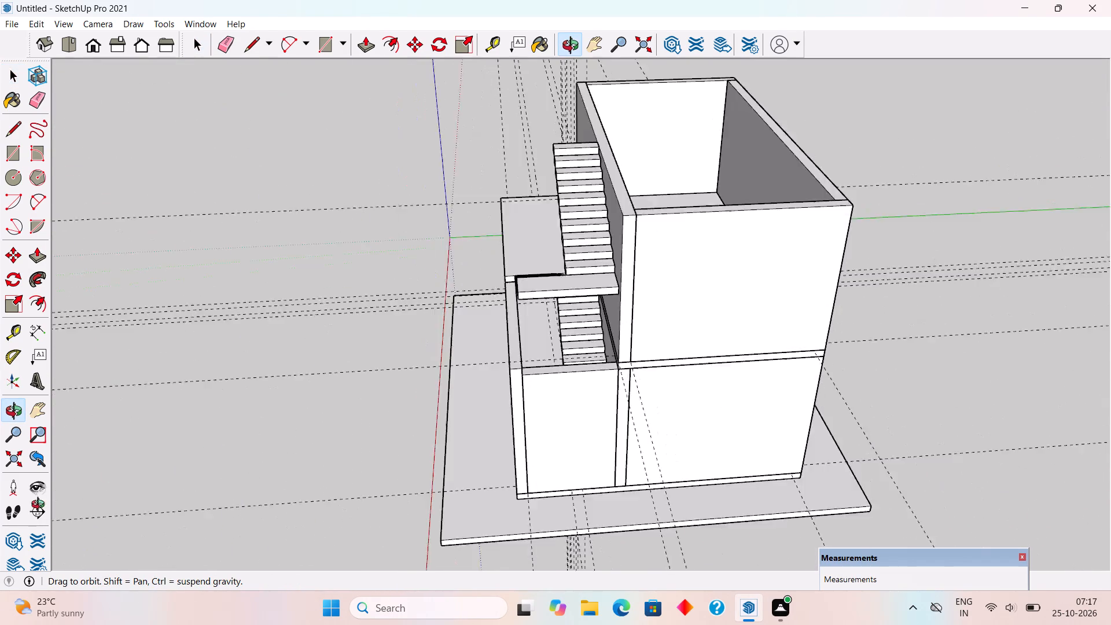
pyautogui.moveTo(41, 506); pyautogui.dragTo(23, 514, button='middle')
pyautogui.moveTo(551, 369); pyautogui.dragTo(798, 446, button='middle')
pyautogui.scroll(4, 514, 328)
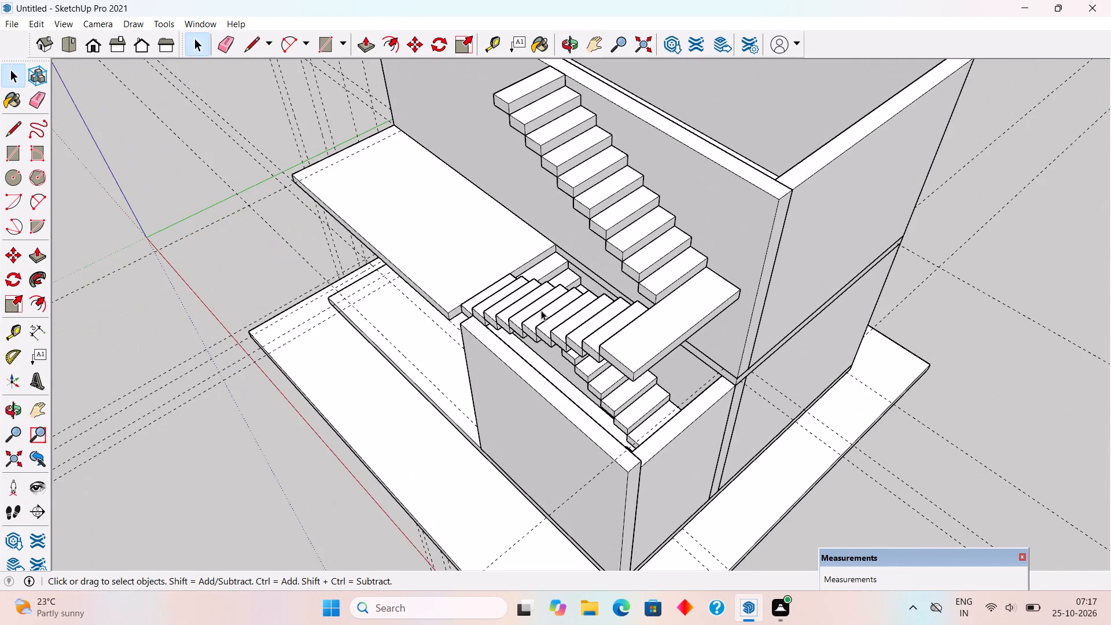
pyautogui.tripleClick(549, 391)
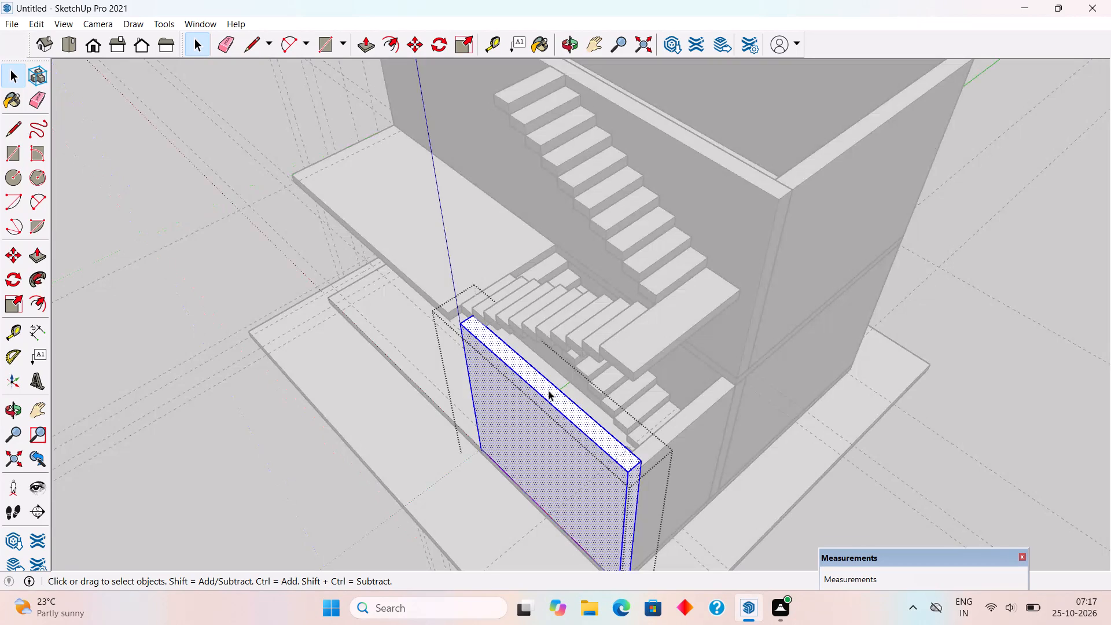
pyautogui.press('p')
pyautogui.click(559, 399)
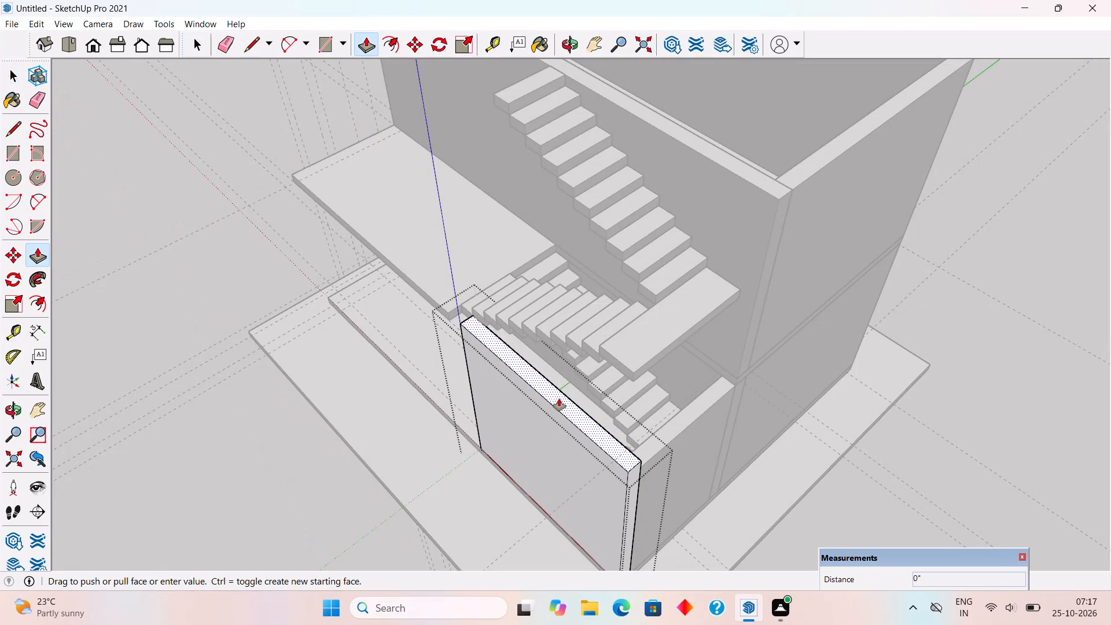
pyautogui.click(822, 164)
pyautogui.press('space')
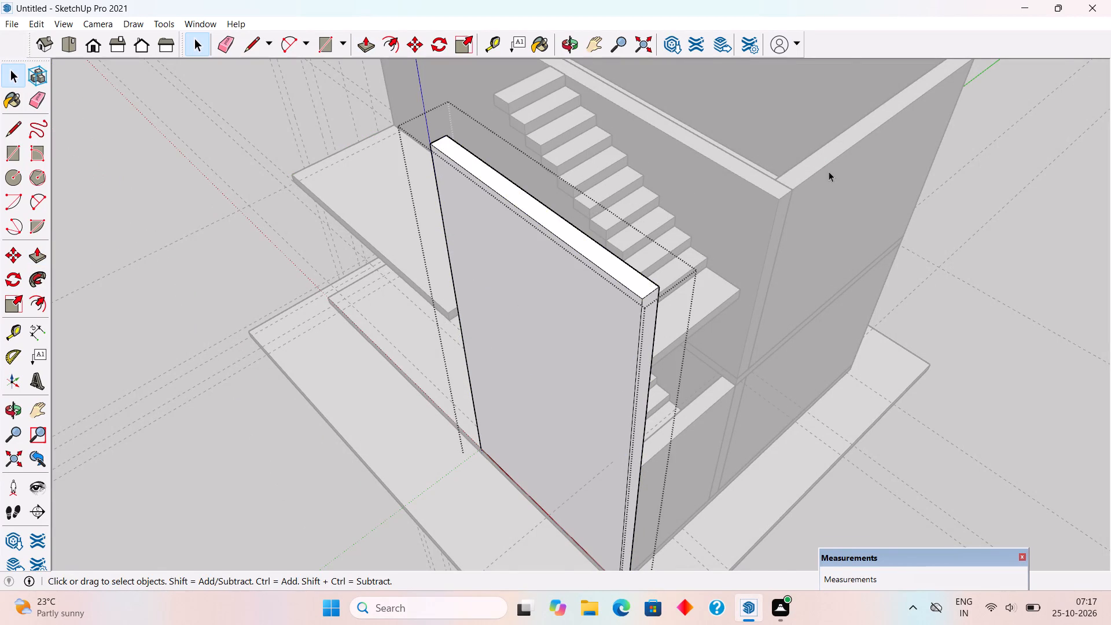
pyautogui.scroll(-12, 829, 172)
pyautogui.moveTo(389, 399); pyautogui.dragTo(917, 401, button='middle')
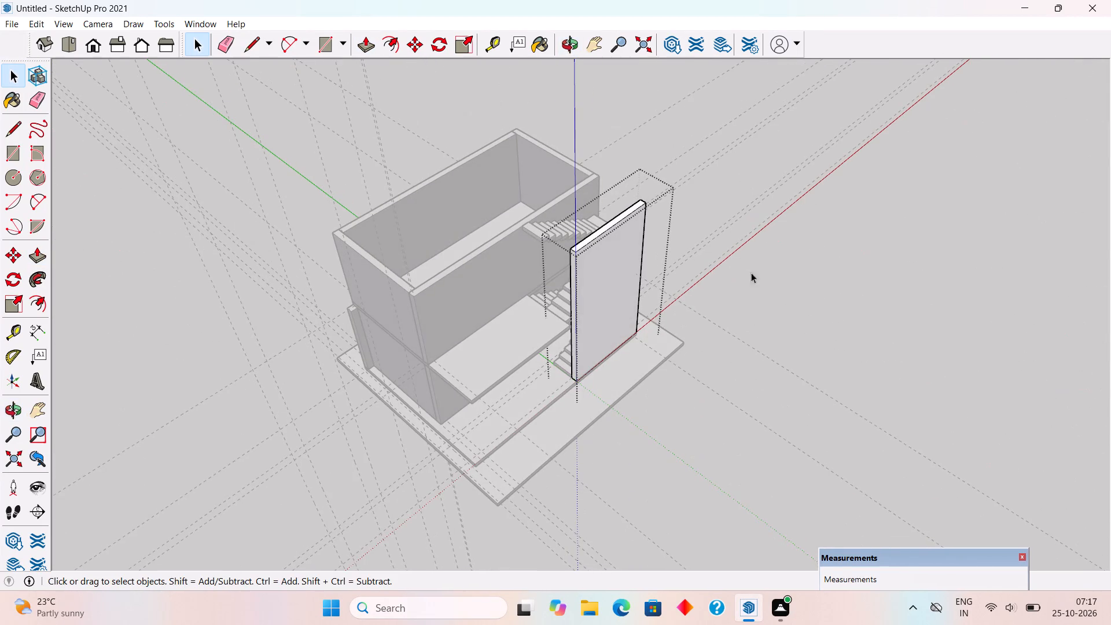
pyautogui.click(667, 129)
# Draw a 25' 9" by 13' 3" rectangle over the tops of the upper-storey walls and extrude it 6" as a roof slab.
pyautogui.moveTo(583, 219); pyautogui.dragTo(602, 338, button='middle')
pyautogui.scroll(2, 446, 106)
pyautogui.moveTo(543, 183); pyautogui.dragTo(688, 169, button='middle')
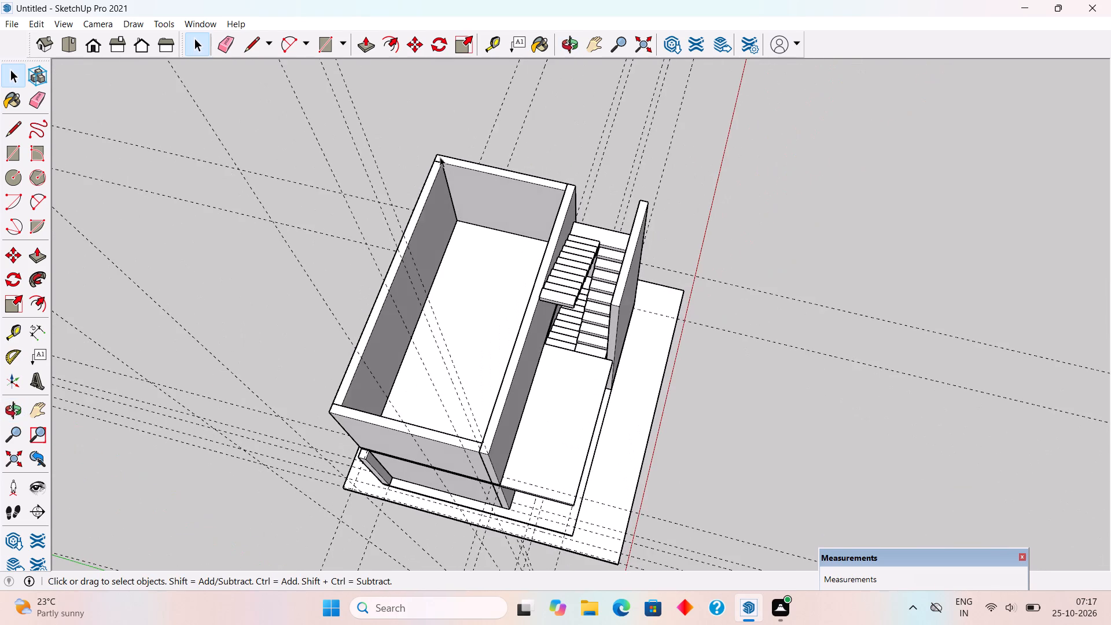
pyautogui.scroll(4, 426, 147)
pyautogui.moveTo(496, 284); pyautogui.dragTo(462, 102, button='middle')
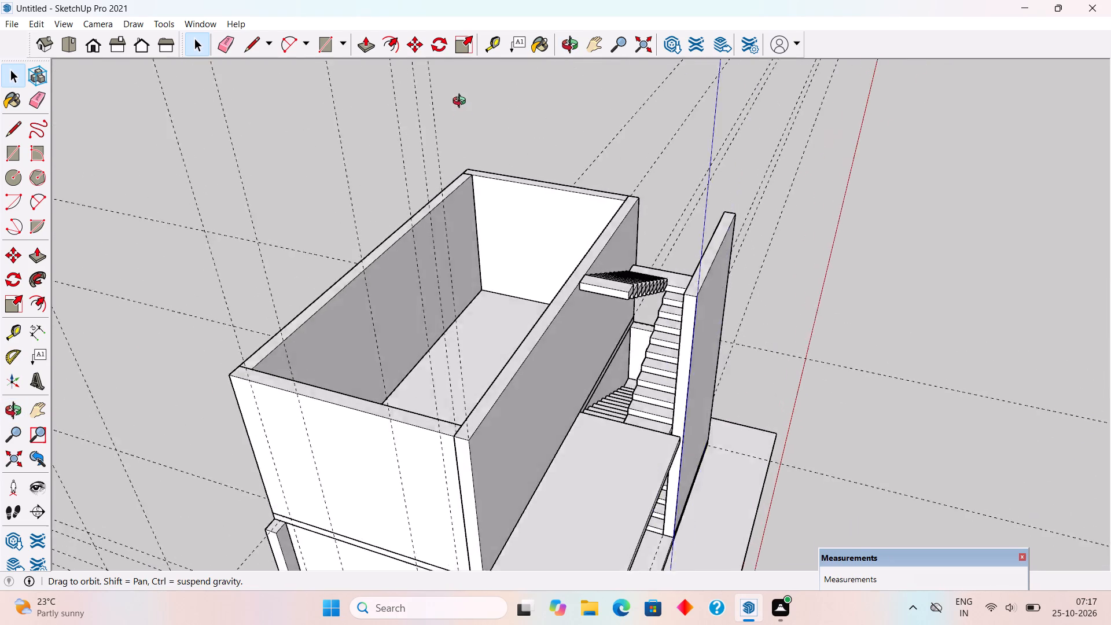
pyautogui.moveTo(462, 102); pyautogui.dragTo(295, 64, button='middle')
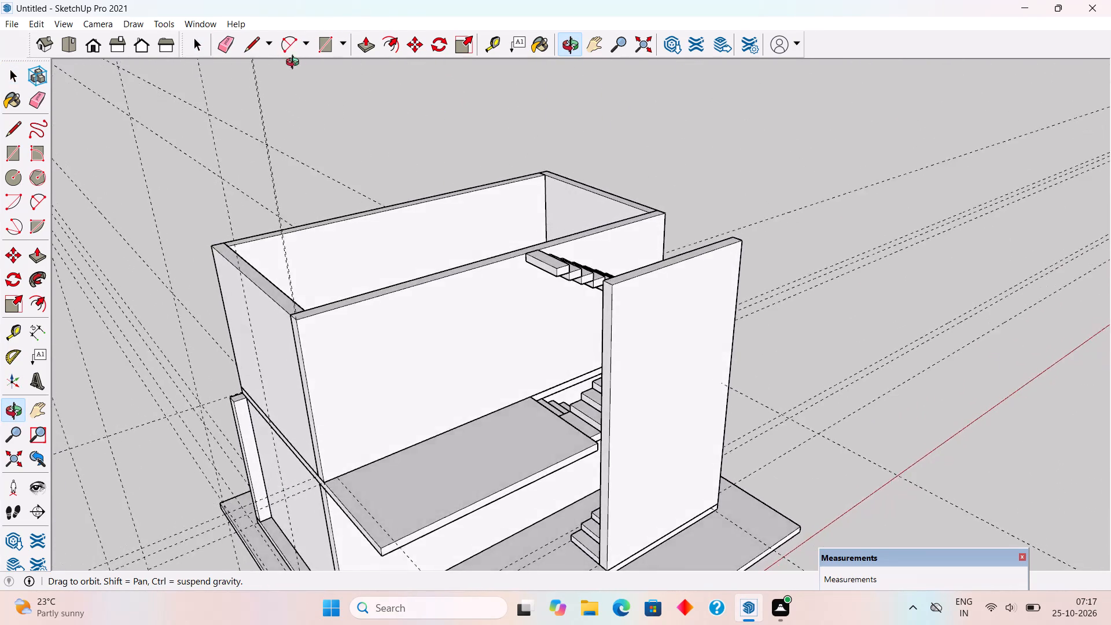
pyautogui.moveTo(295, 64); pyautogui.dragTo(540, 263, button='middle')
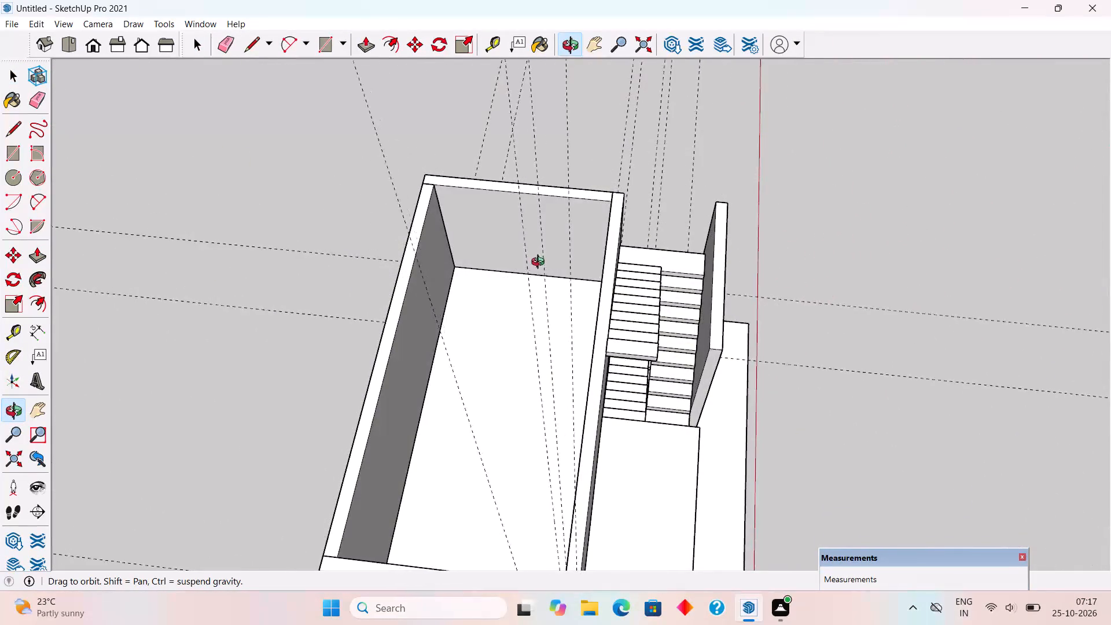
pyautogui.moveTo(540, 263); pyautogui.dragTo(238, 196, button='middle')
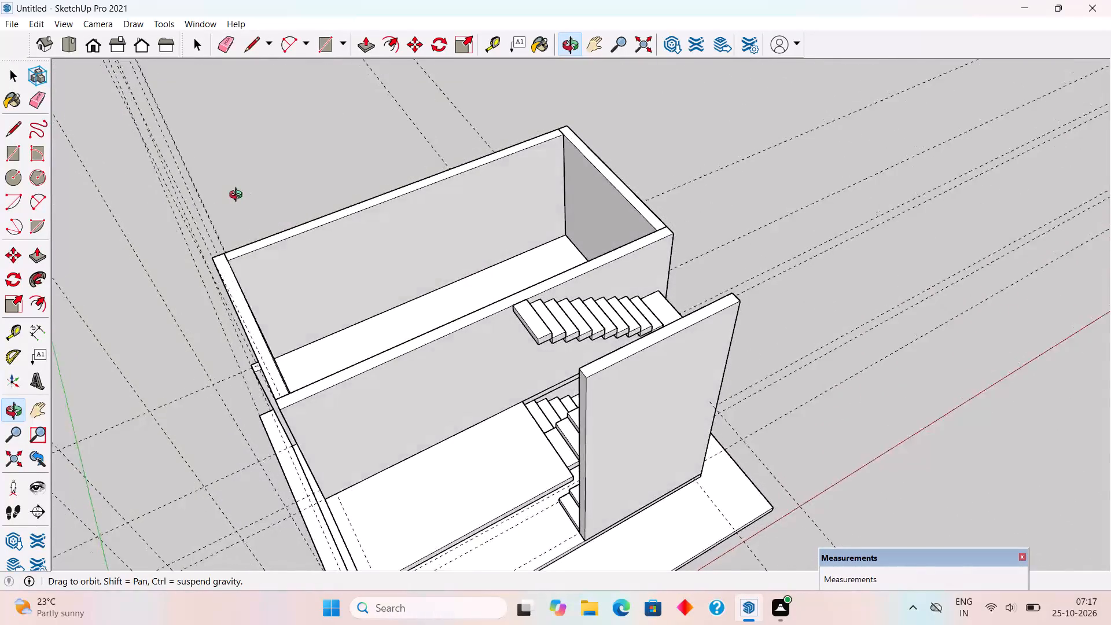
pyautogui.moveTo(238, 196); pyautogui.dragTo(611, 270, button='middle')
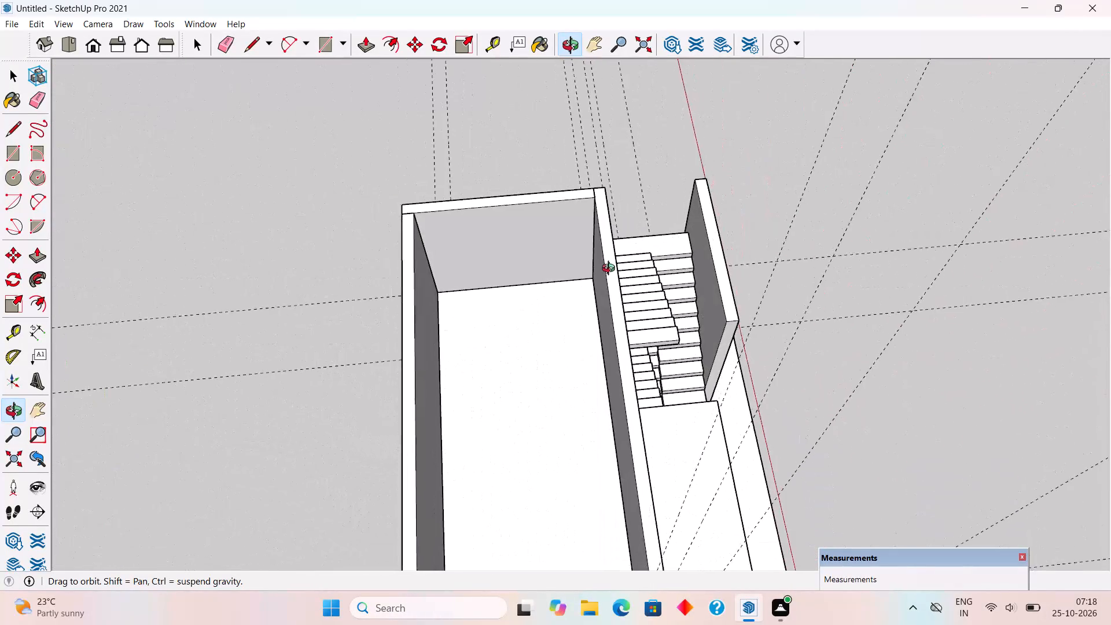
pyautogui.moveTo(611, 270); pyautogui.dragTo(553, 348, button='middle')
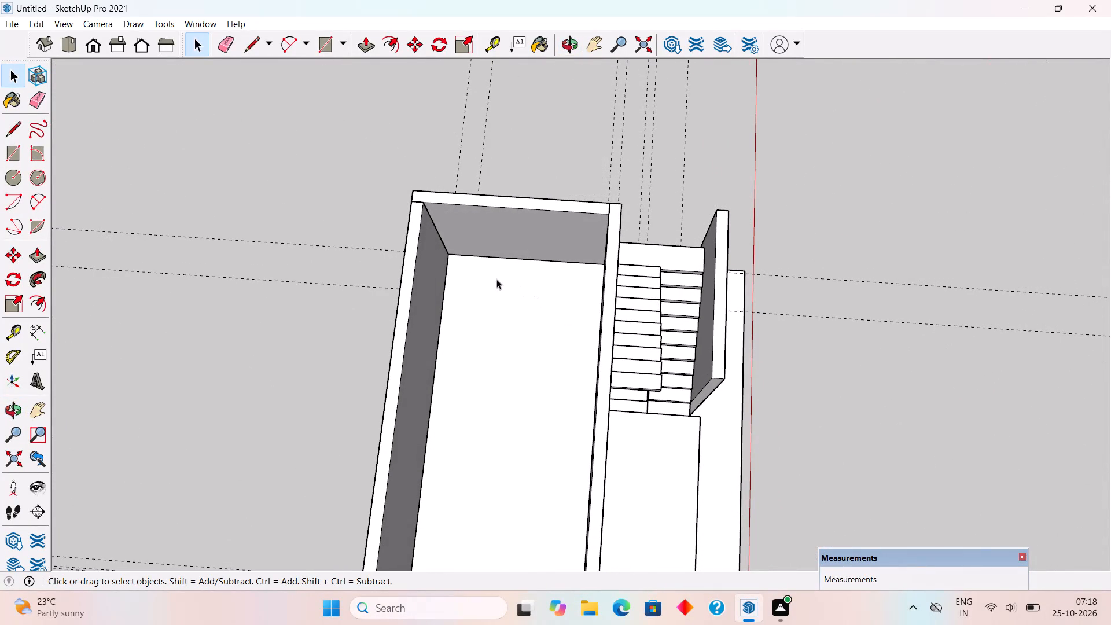
pyautogui.scroll(1, 496, 279)
pyautogui.press('r')
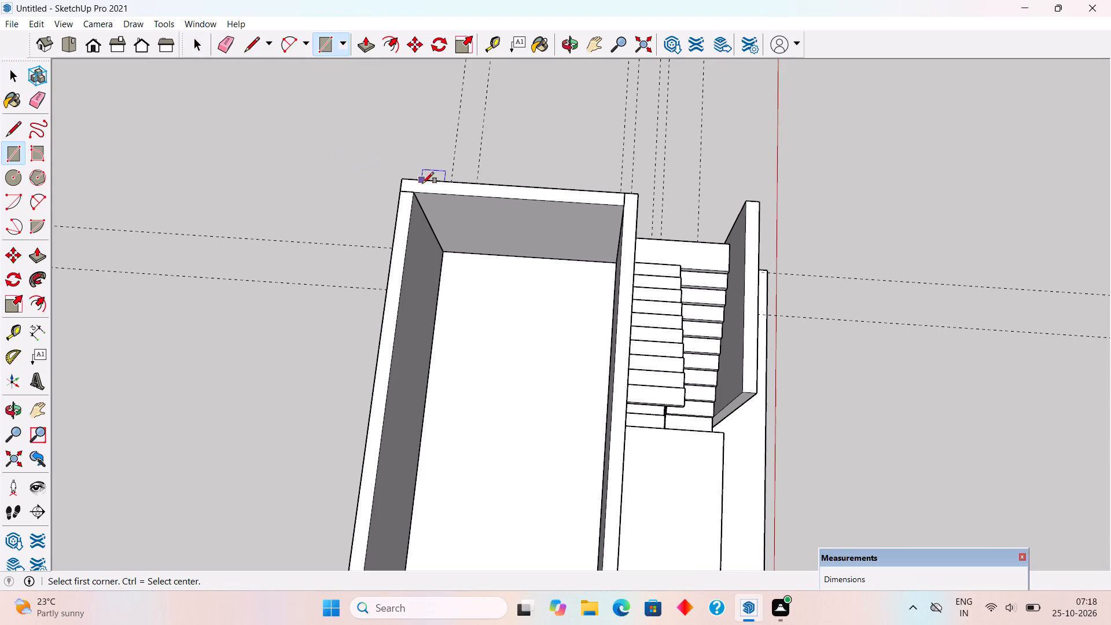
pyautogui.click(399, 181)
pyautogui.scroll(-2, 507, 204)
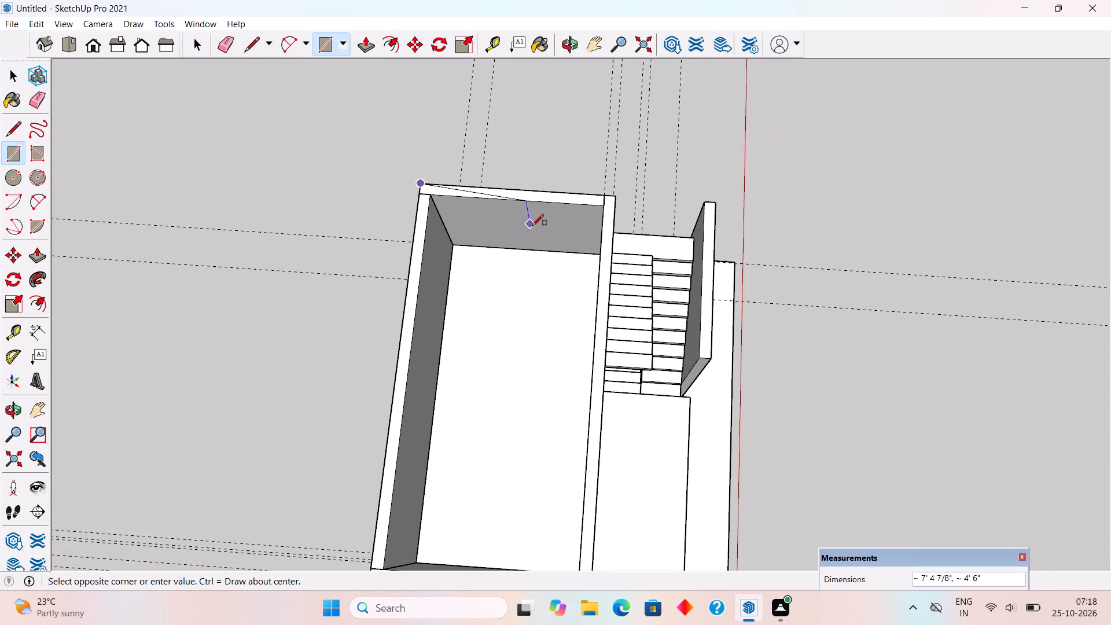
pyautogui.scroll(-5, 533, 226)
pyautogui.scroll(5, 542, 443)
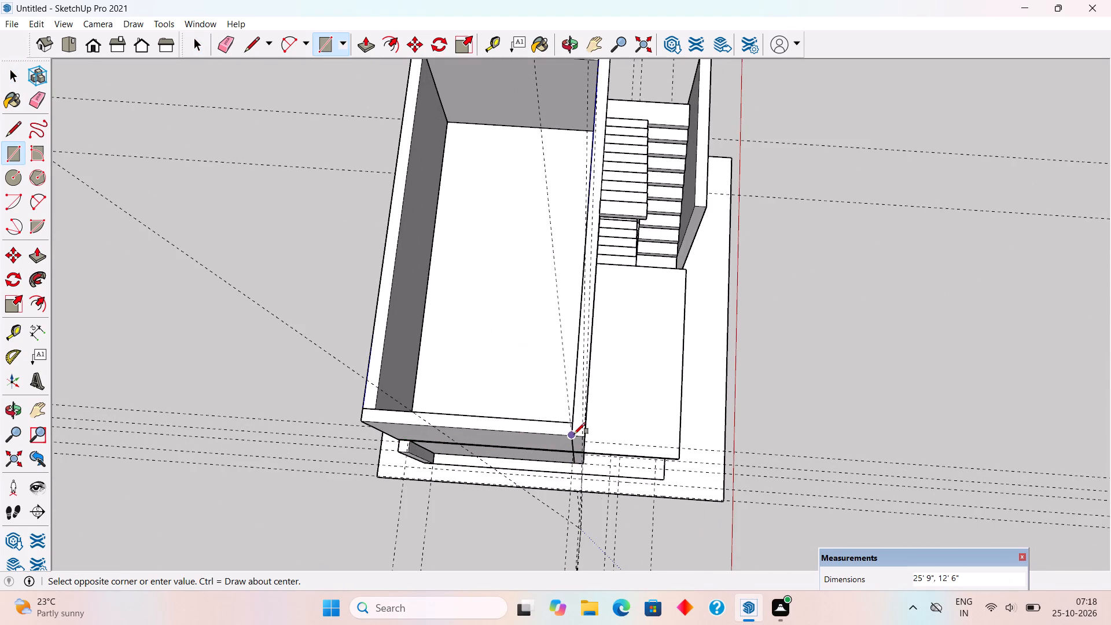
pyautogui.scroll(8, 575, 434)
pyautogui.click(587, 439)
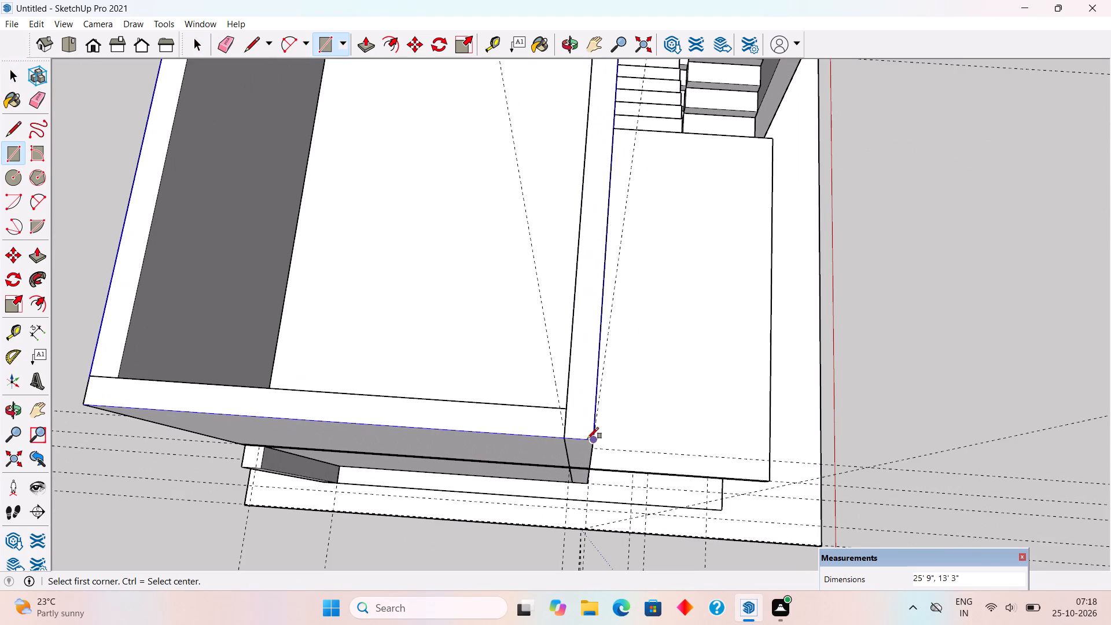
pyautogui.press('p')
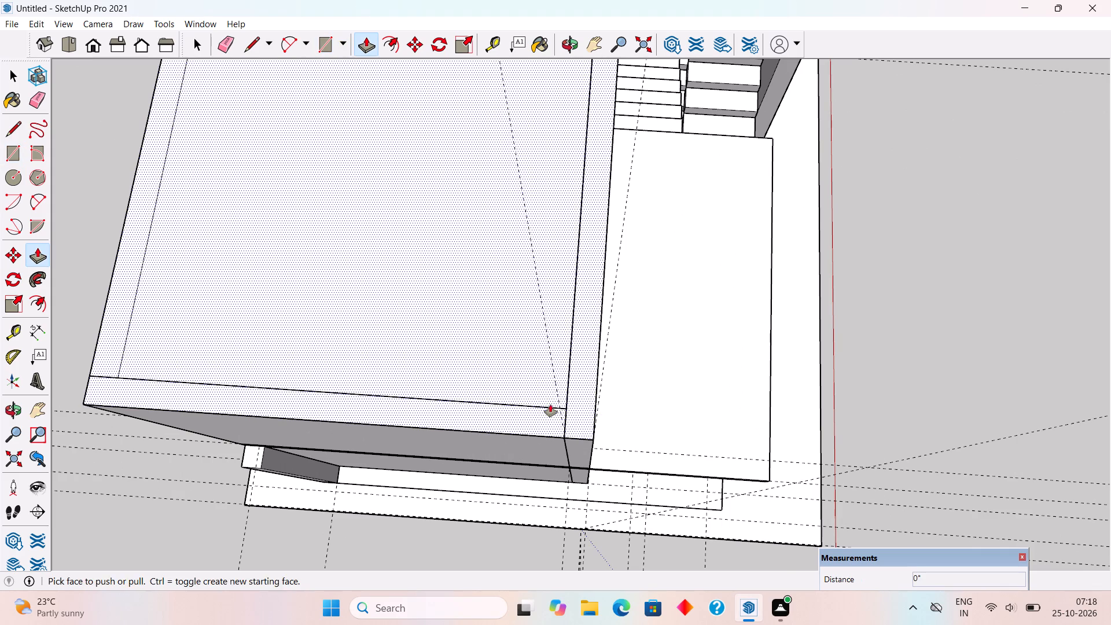
pyautogui.click(550, 405)
pyautogui.press('6')
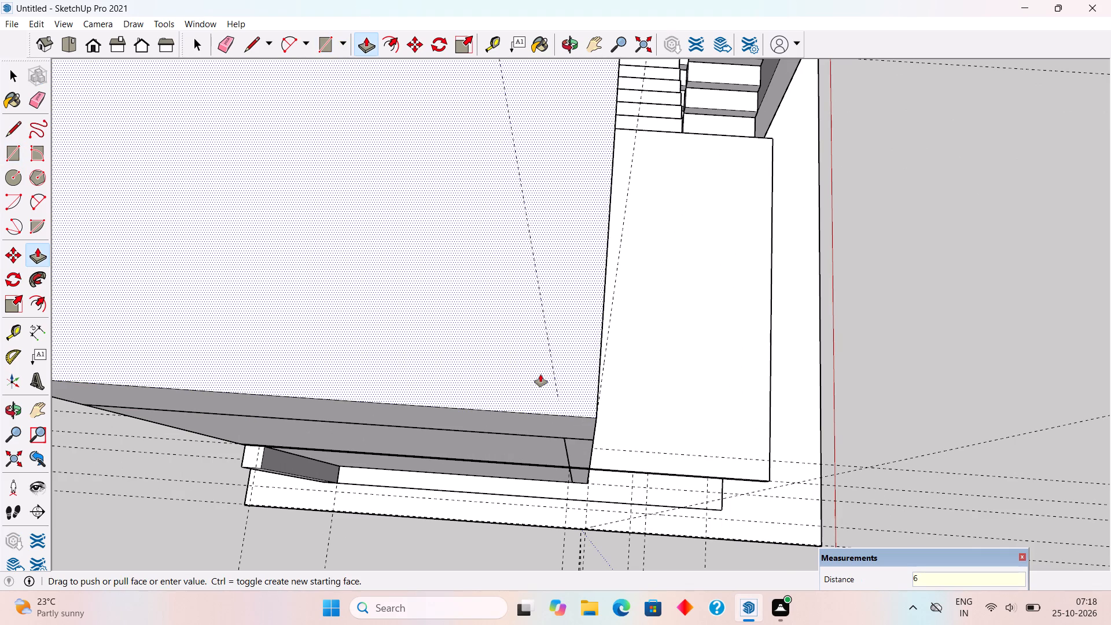
pyautogui.hotkey('shift', '"')
pyautogui.press('Return')
pyautogui.press('space')
# Make the new top roof slab a group.
pyautogui.moveTo(565, 438); pyautogui.dragTo(371, 268, button='middle')
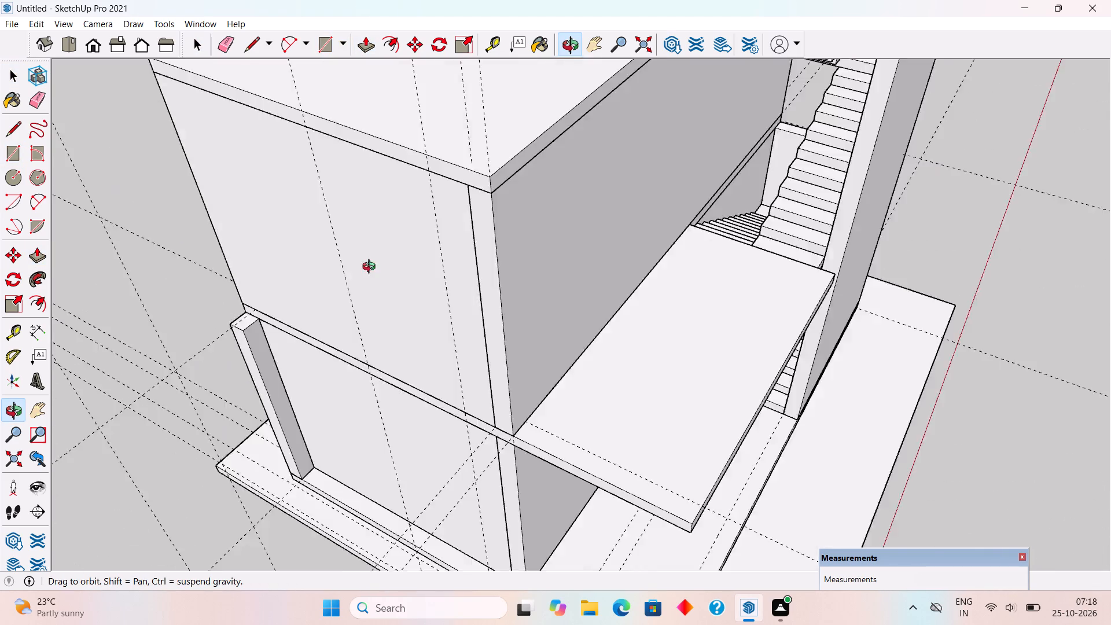
pyautogui.moveTo(371, 268); pyautogui.dragTo(178, 245, button='middle')
pyautogui.scroll(-2, 177, 239)
pyautogui.scroll(-4, 277, 192)
pyautogui.moveTo(733, 424); pyautogui.dragTo(695, 357, button='middle')
pyautogui.scroll(-6, 701, 362)
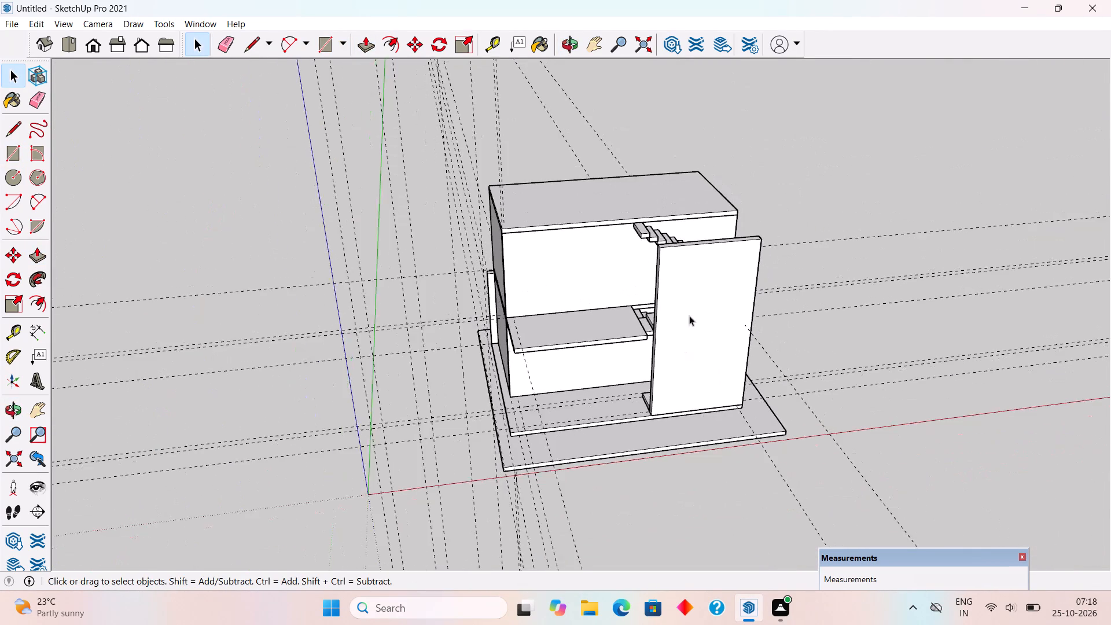
pyautogui.scroll(5, 696, 202)
pyautogui.moveTo(689, 229); pyautogui.dragTo(653, 149, button='middle')
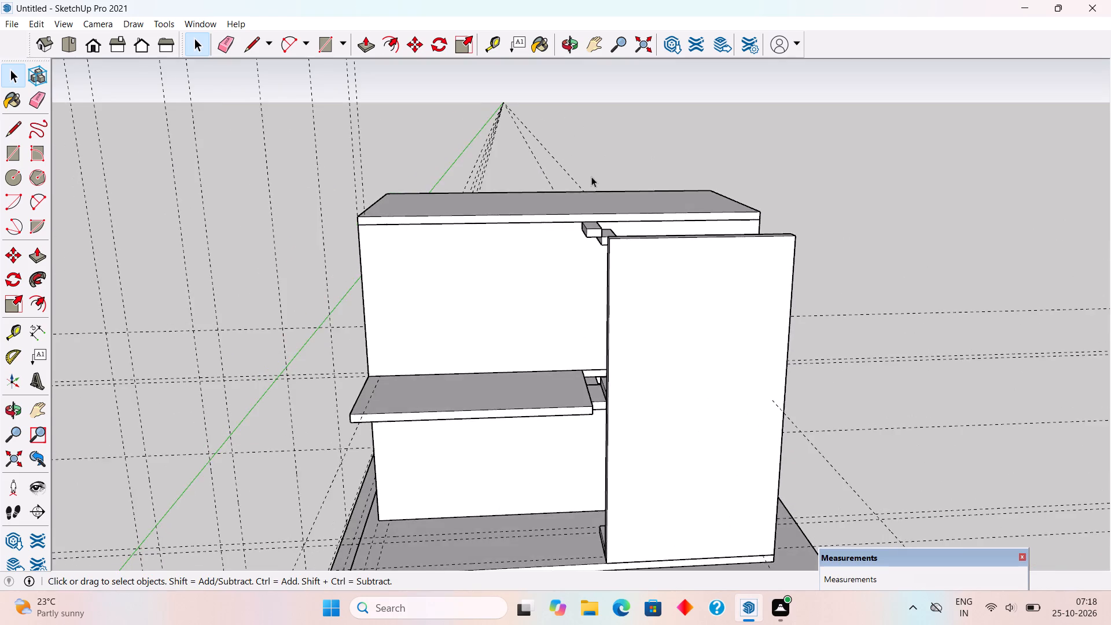
pyautogui.scroll(4, 591, 177)
pyautogui.click(543, 230)
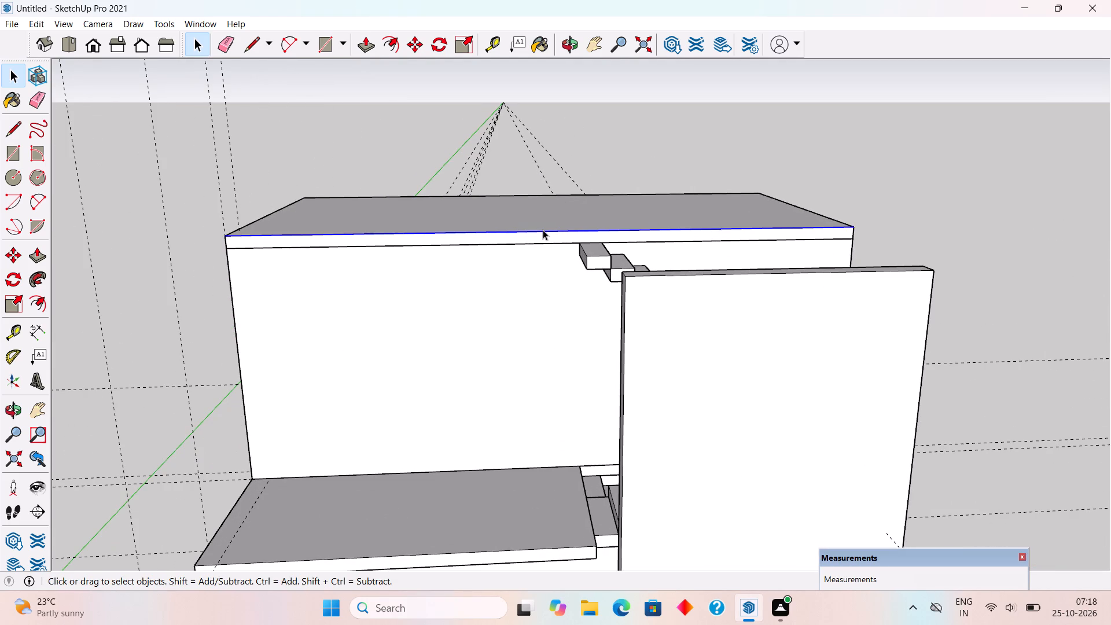
pyautogui.doubleClick(543, 230)
pyautogui.rightClick(543, 230)
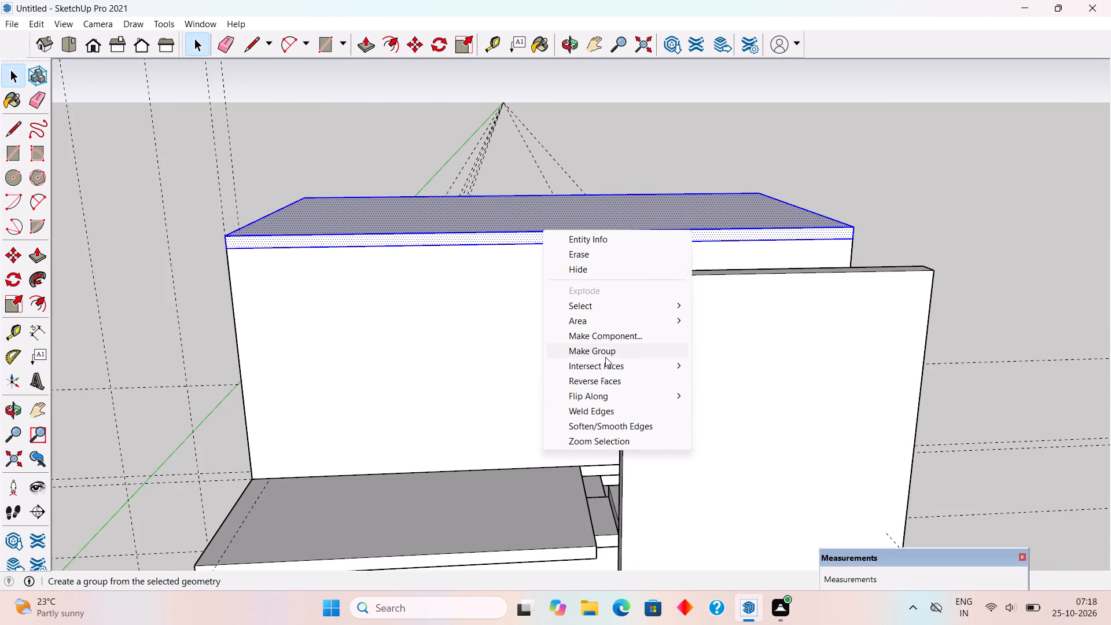
pyautogui.click(605, 357)
# Inside the roof slab group, split its long edge face at the stair corner with a 6" line and extend the part beside the stairwell outward, flush with the stair-side outer wall.
pyautogui.moveTo(587, 325); pyautogui.dragTo(641, 346, button='middle')
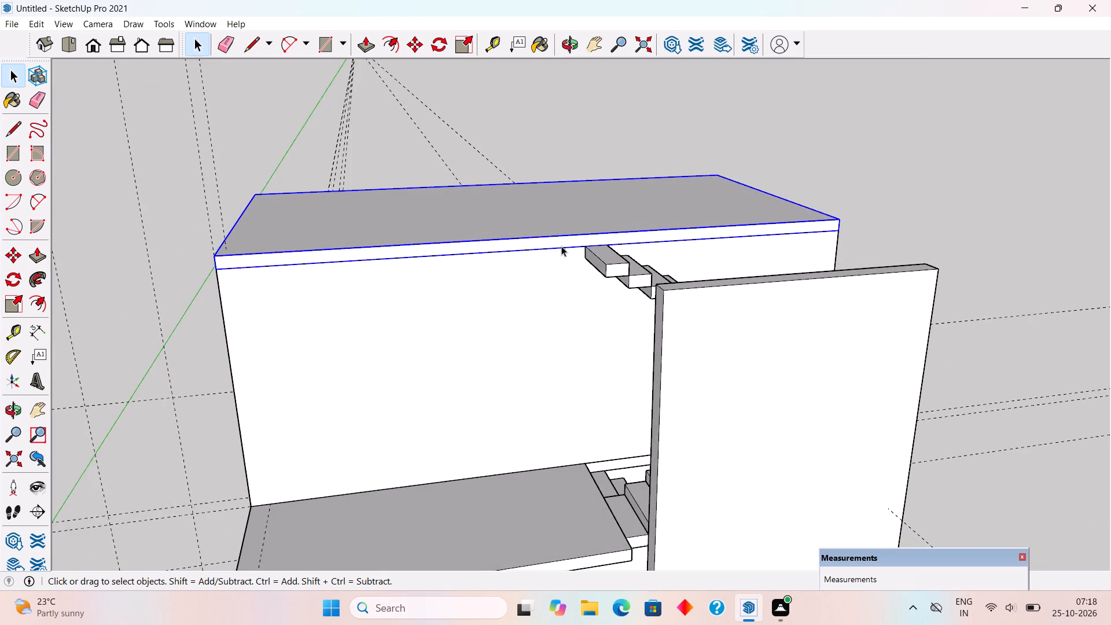
pyautogui.scroll(5, 561, 245)
pyautogui.tripleClick(564, 238)
pyautogui.scroll(4, 588, 223)
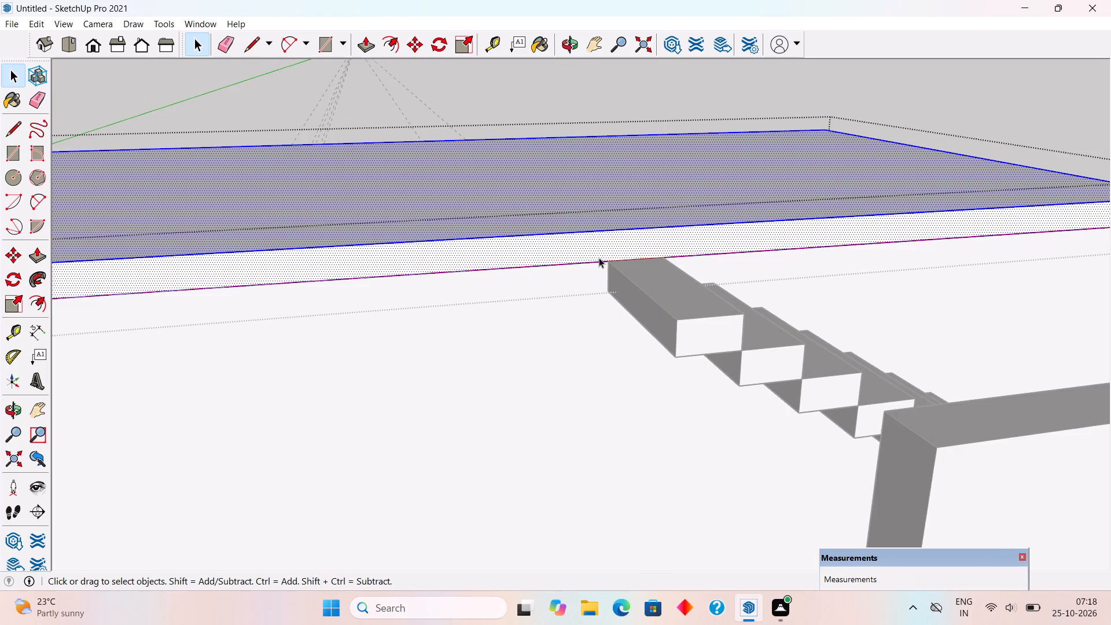
pyautogui.scroll(1, 599, 258)
pyautogui.press('l')
pyautogui.click(613, 262)
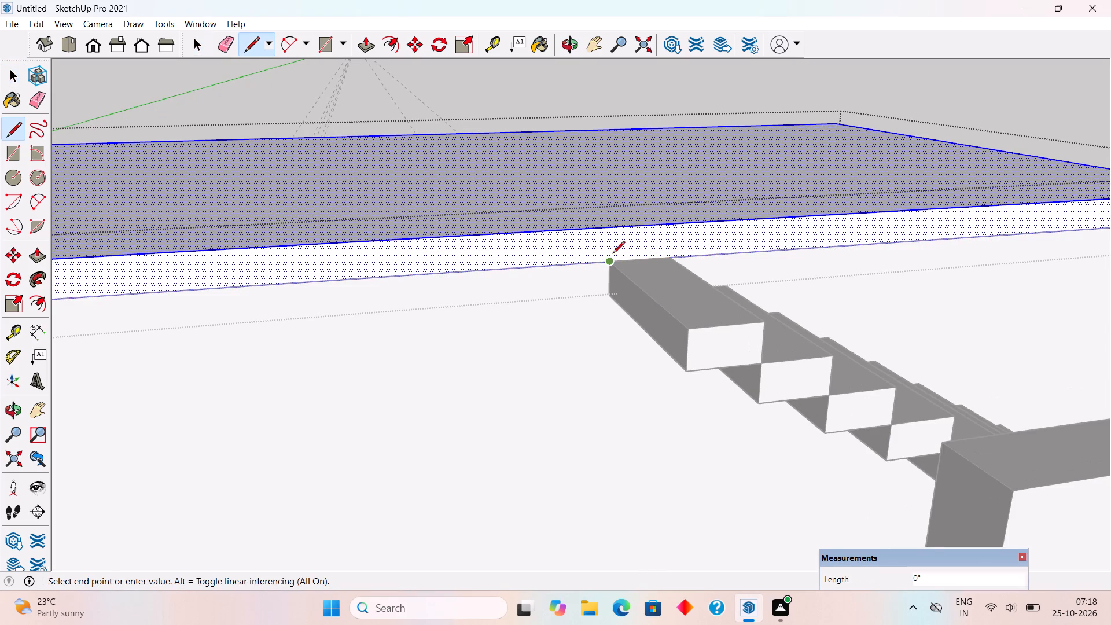
pyautogui.click(613, 223)
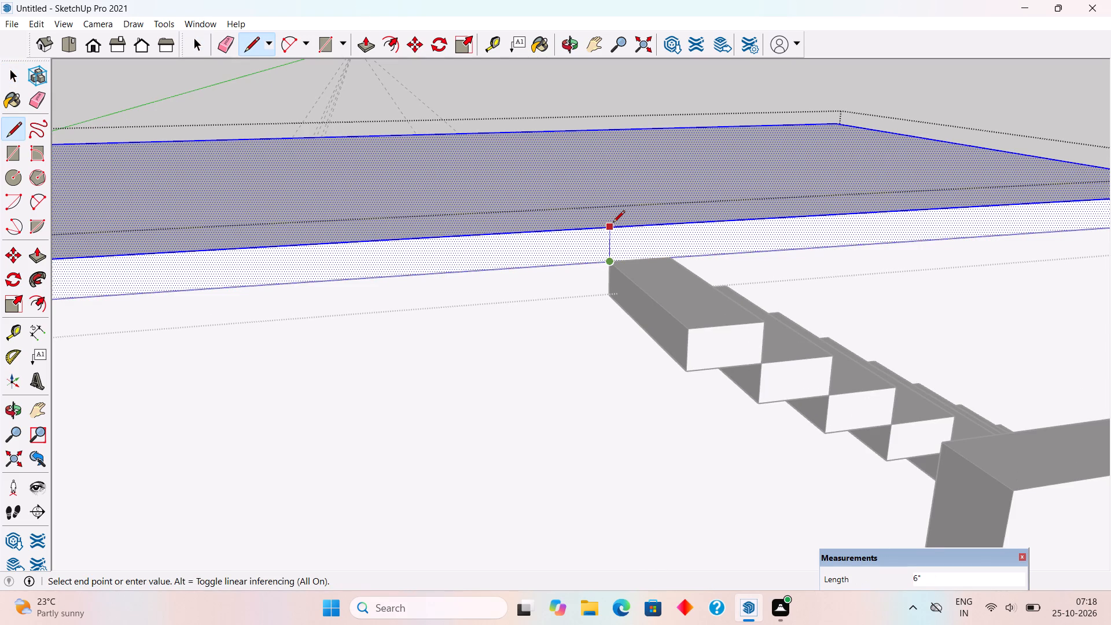
pyautogui.press('p')
pyautogui.click(606, 230)
pyautogui.scroll(-7, 595, 258)
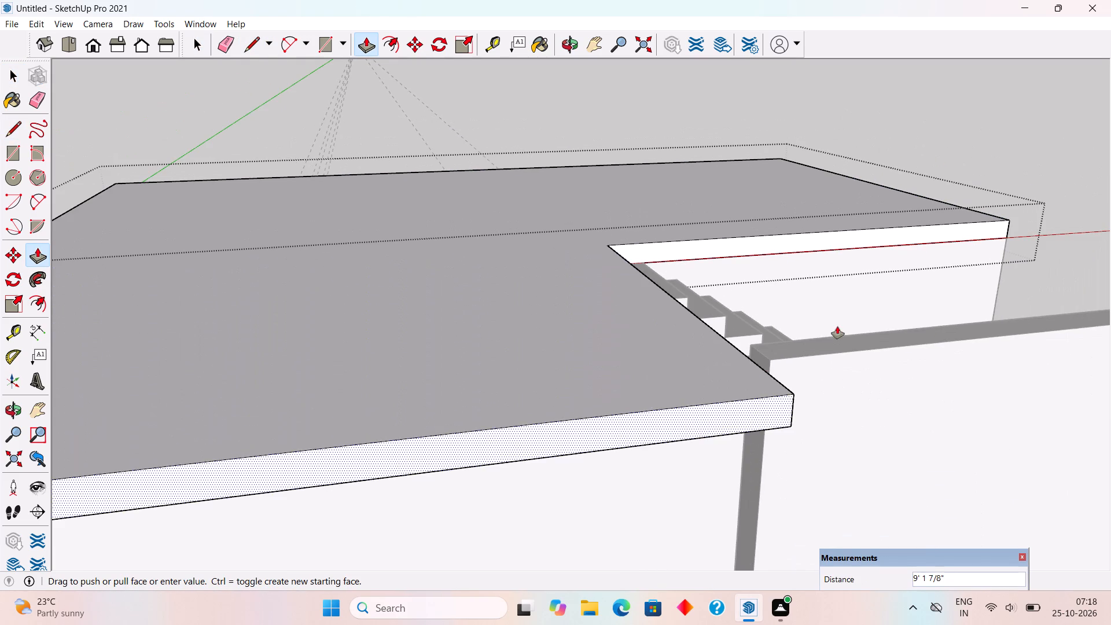
pyautogui.click(838, 356)
pyautogui.press('space')
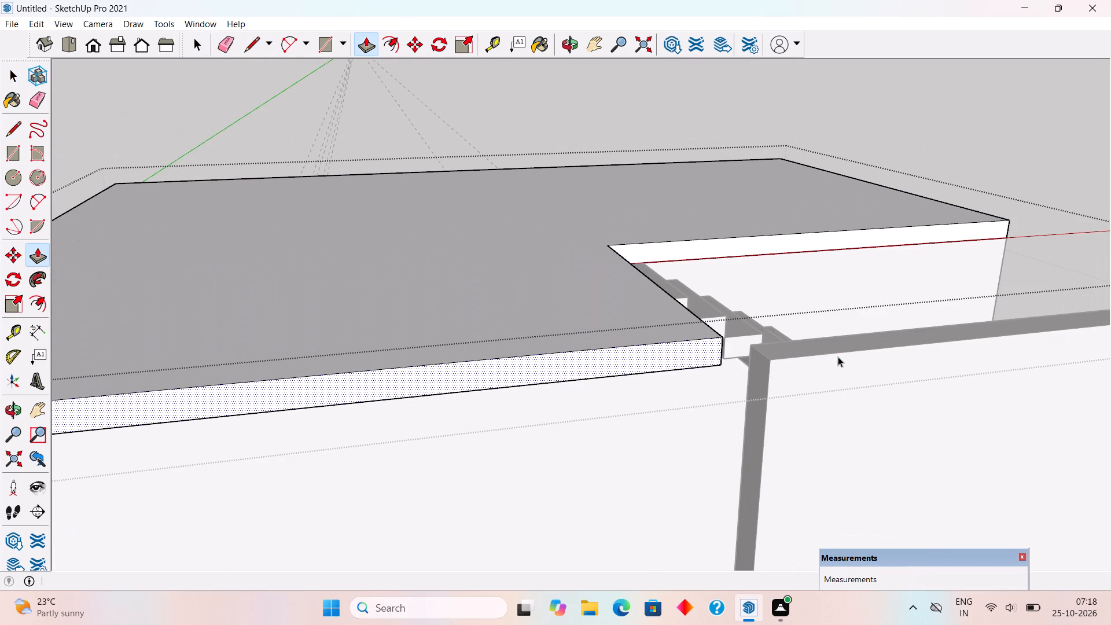
pyautogui.click(967, 129)
# Extend the end face of the grouped outer wall beside the staircase by 11" to meet the floor slab edges.
pyautogui.moveTo(844, 269); pyautogui.dragTo(784, 204, button='middle')
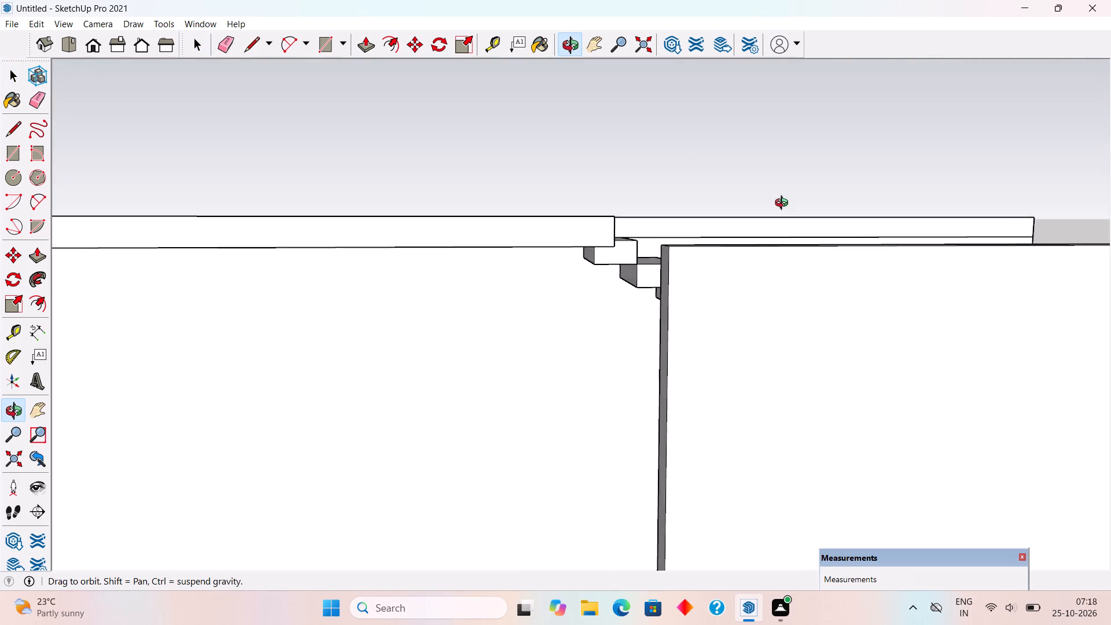
pyautogui.moveTo(784, 204); pyautogui.dragTo(784, 208, button='middle')
pyautogui.scroll(-2, 767, 190)
pyautogui.scroll(-4, 716, 158)
pyautogui.moveTo(727, 274); pyautogui.dragTo(716, 301, button='middle')
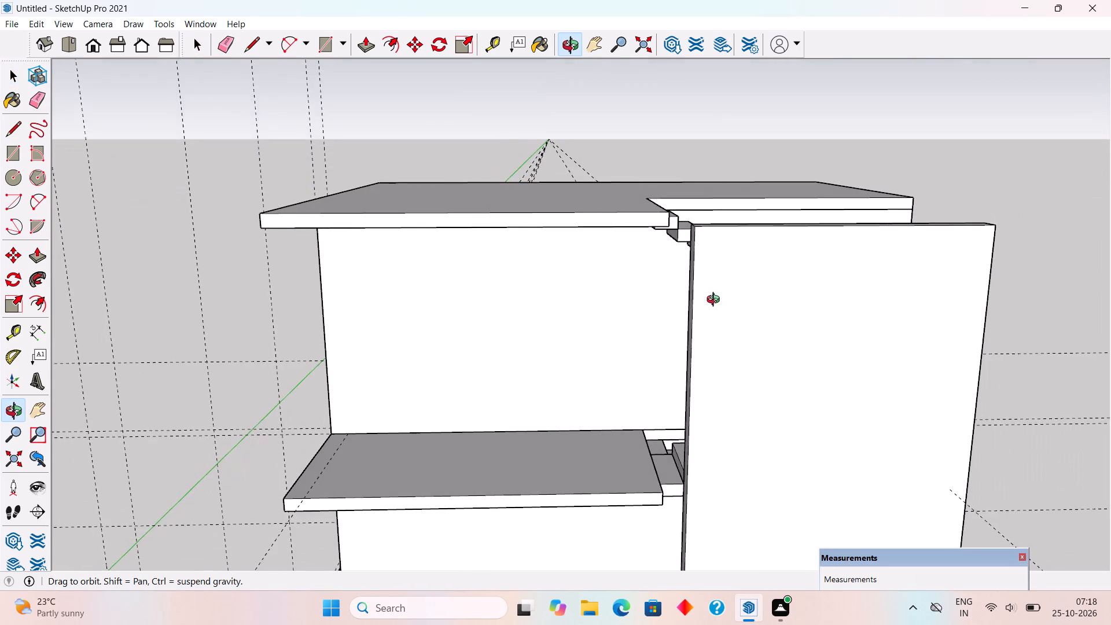
pyautogui.moveTo(716, 301); pyautogui.dragTo(731, 291, button='middle')
pyautogui.moveTo(701, 358); pyautogui.dragTo(766, 353, button='middle')
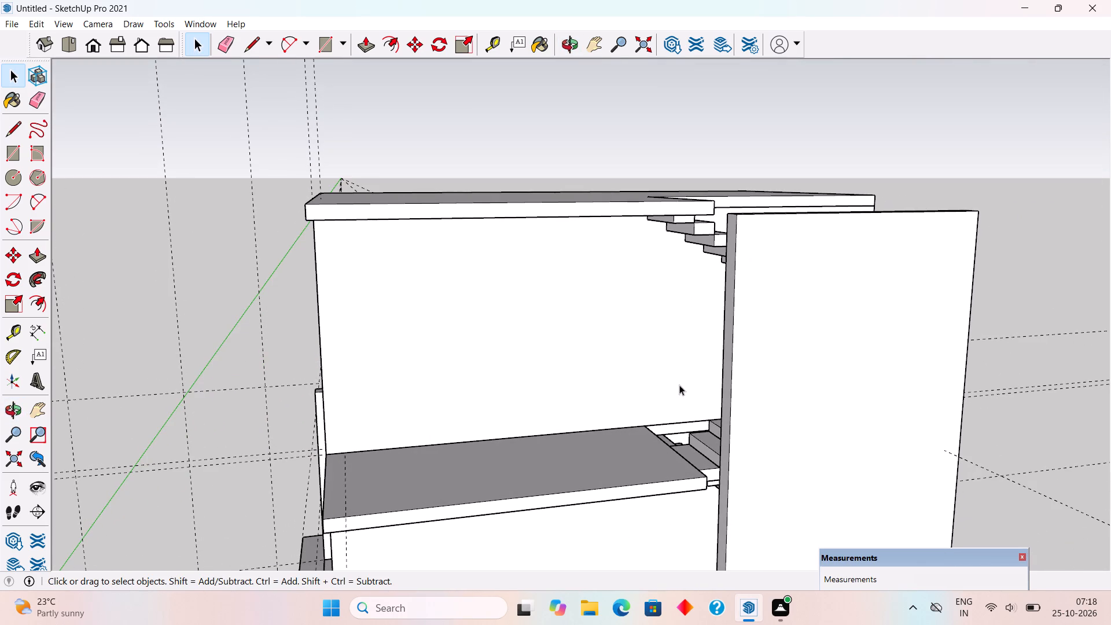
pyautogui.tripleClick(729, 389)
pyautogui.press('p')
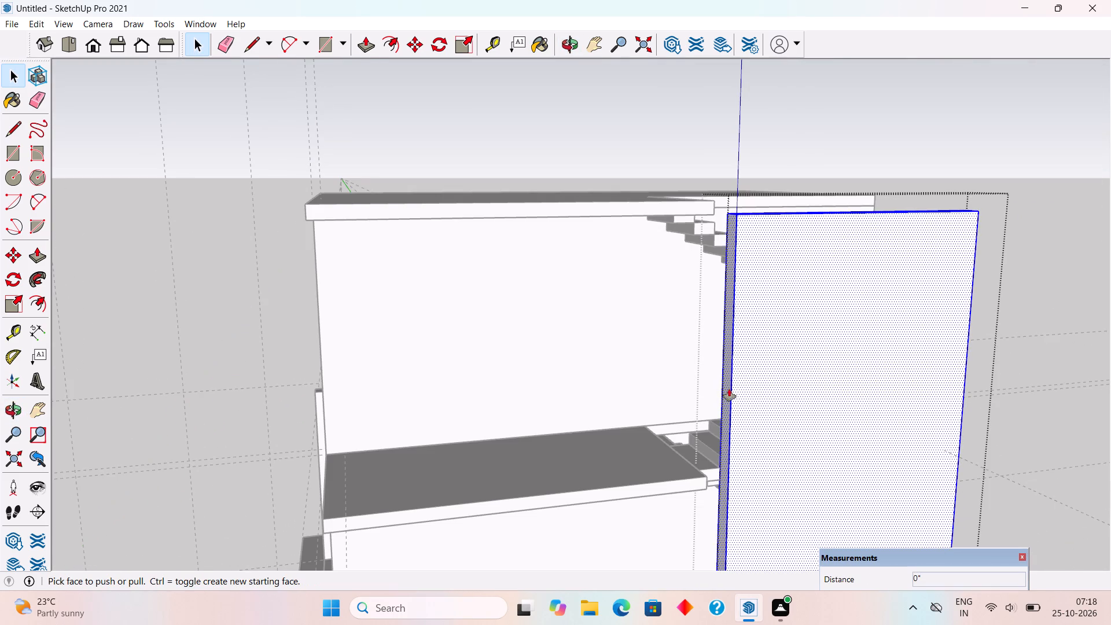
pyautogui.click(722, 471)
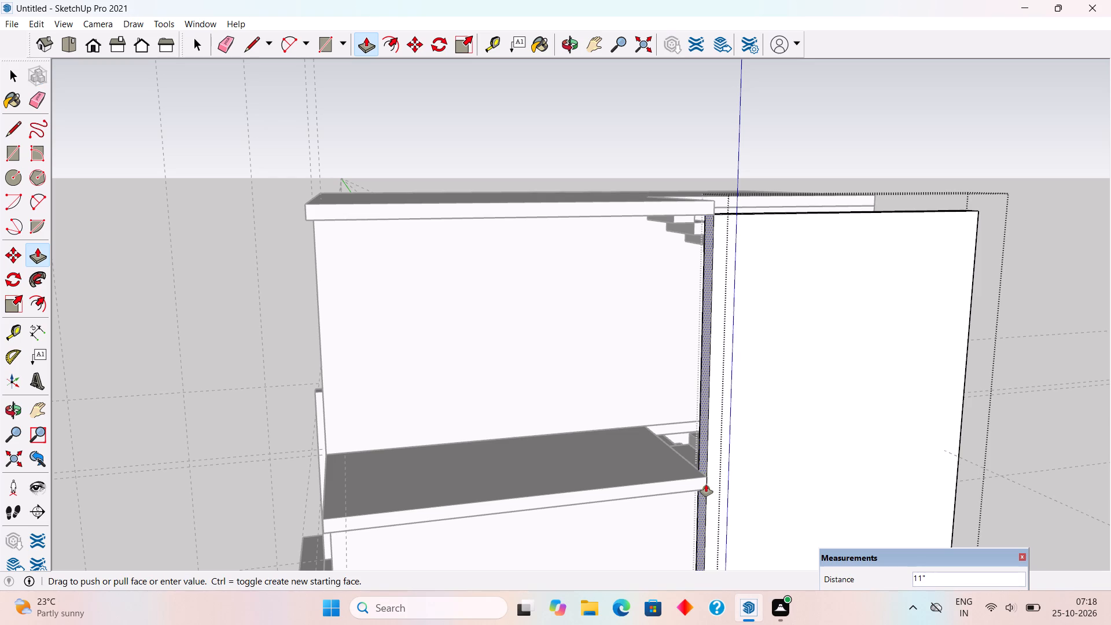
pyautogui.click(706, 484)
pyautogui.press('space')
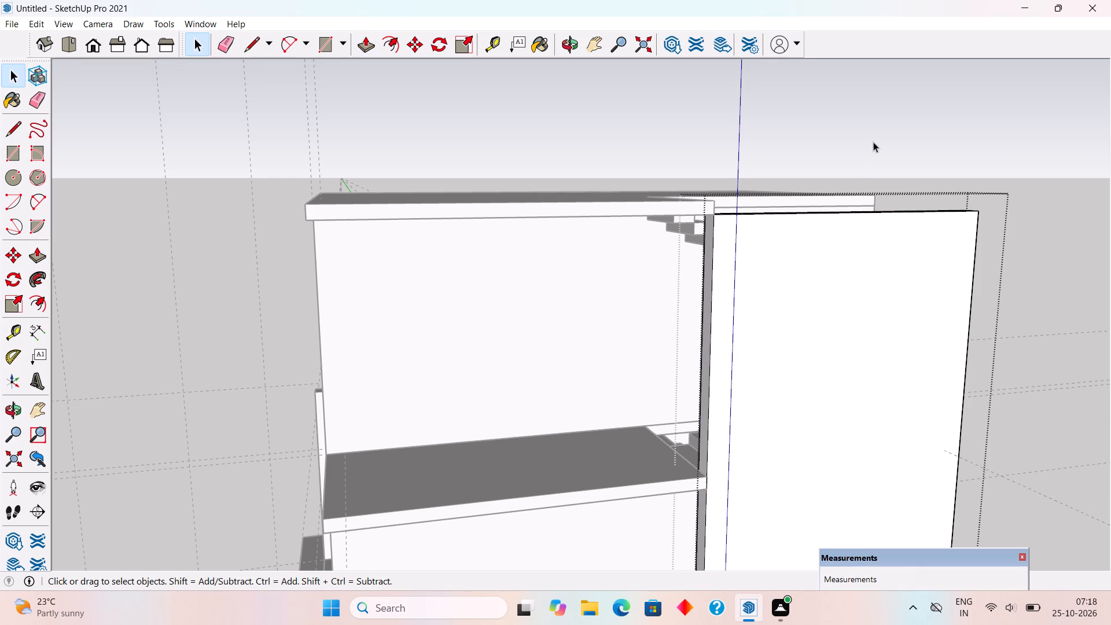
pyautogui.click(873, 142)
# Raise the top of the grouped outer wall beside the staircase by 8'.
pyautogui.moveTo(875, 136); pyautogui.dragTo(355, 239, button='middle')
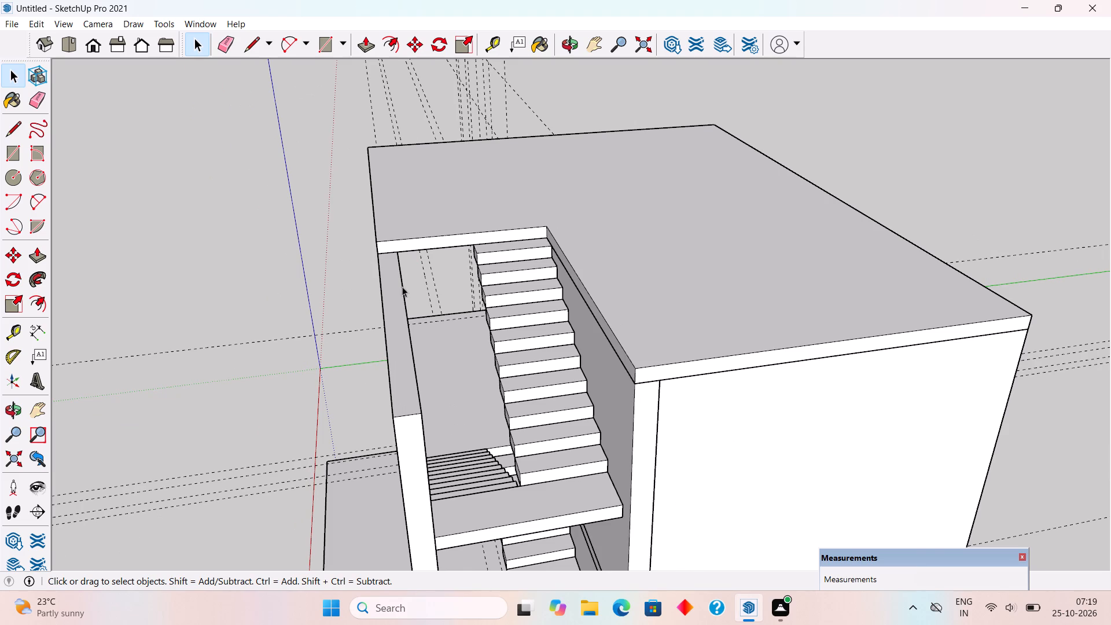
pyautogui.click(409, 442)
pyautogui.doubleClick(409, 442)
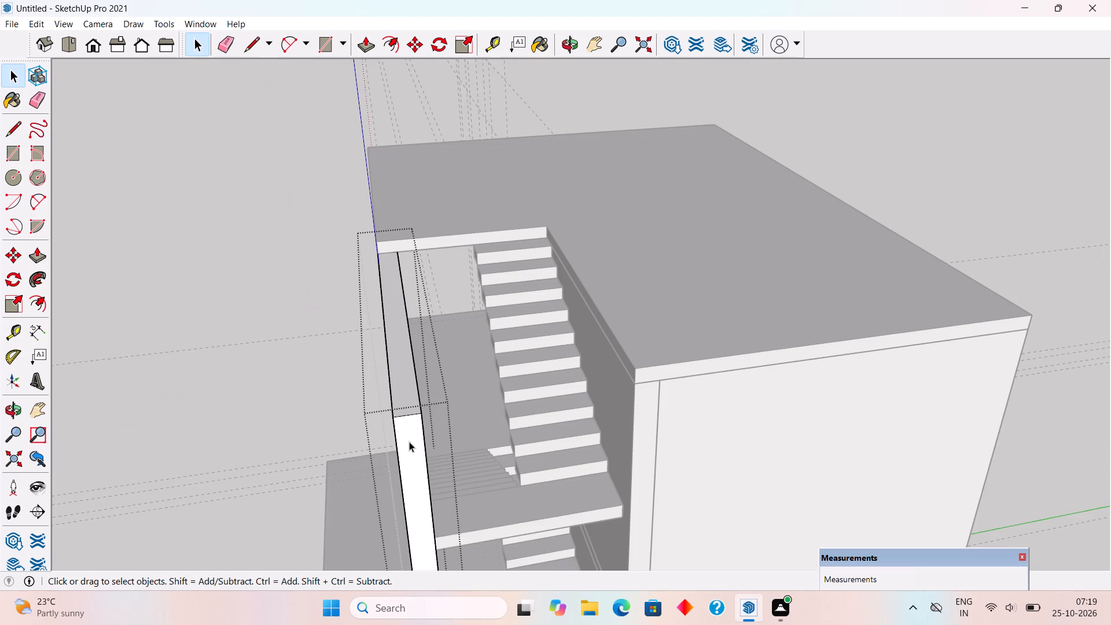
pyautogui.press('p')
pyautogui.click(414, 388)
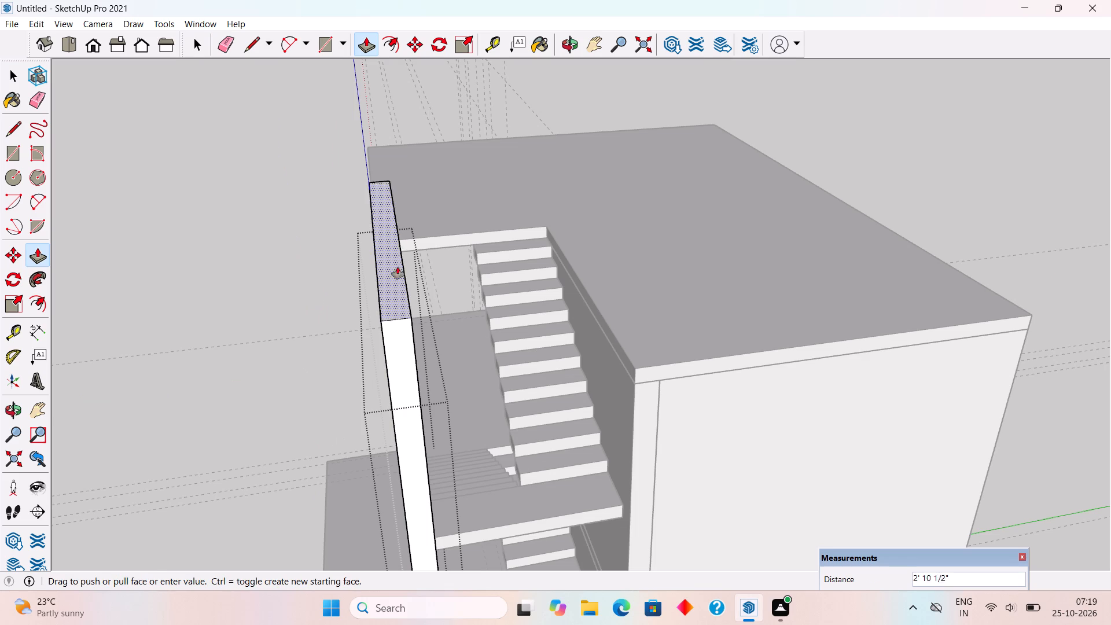
pyautogui.write('10')
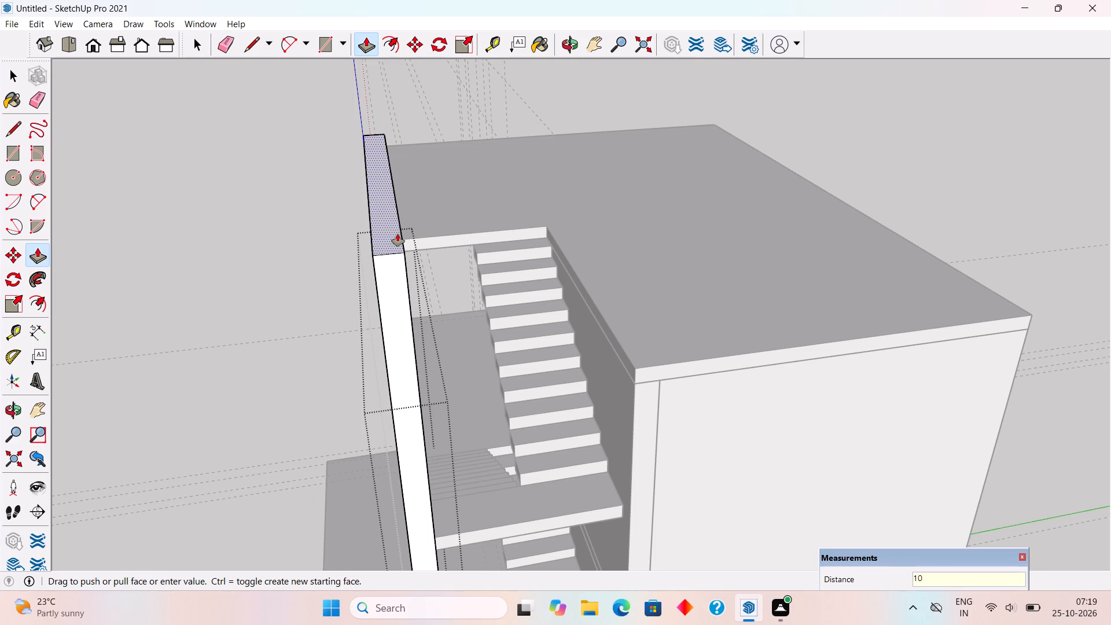
pyautogui.press('BackSpace')
pyautogui.press('BackSpace')
pyautogui.write("8'")
pyautogui.press('Return')
pyautogui.press('space')
pyautogui.scroll(-7, 462, 201)
pyautogui.click(351, 195)
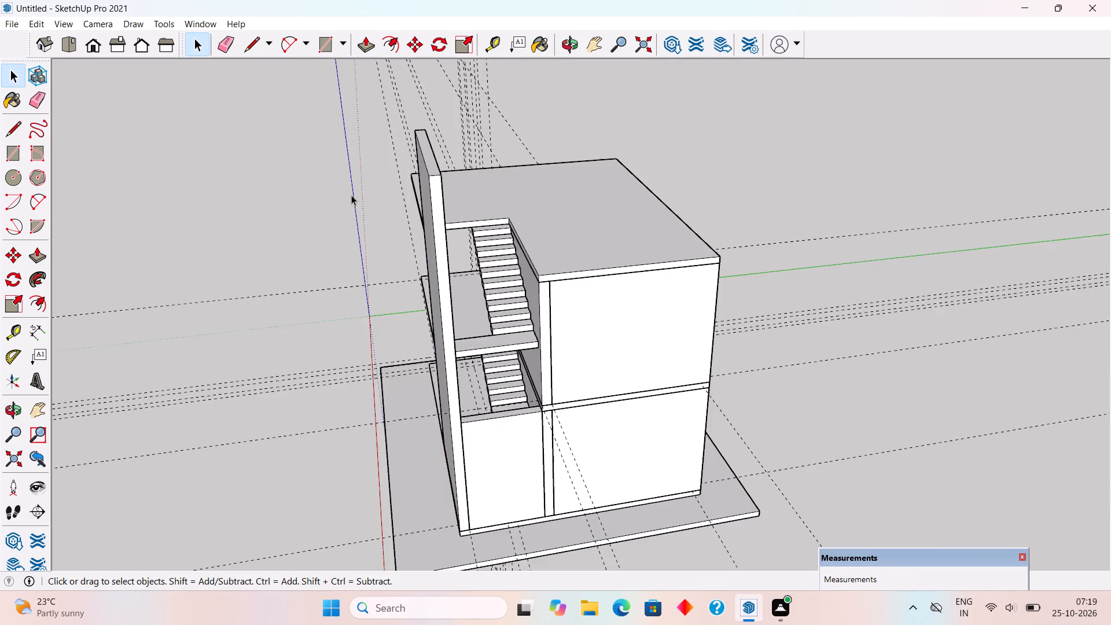
# Extend the grouped ground-floor wall at the stair landing end upward 18' 6", level with the top of the adjoining raised wall.
pyautogui.moveTo(270, 247); pyautogui.dragTo(796, 114, button='middle')
pyautogui.moveTo(710, 231); pyautogui.dragTo(592, 232, button='middle')
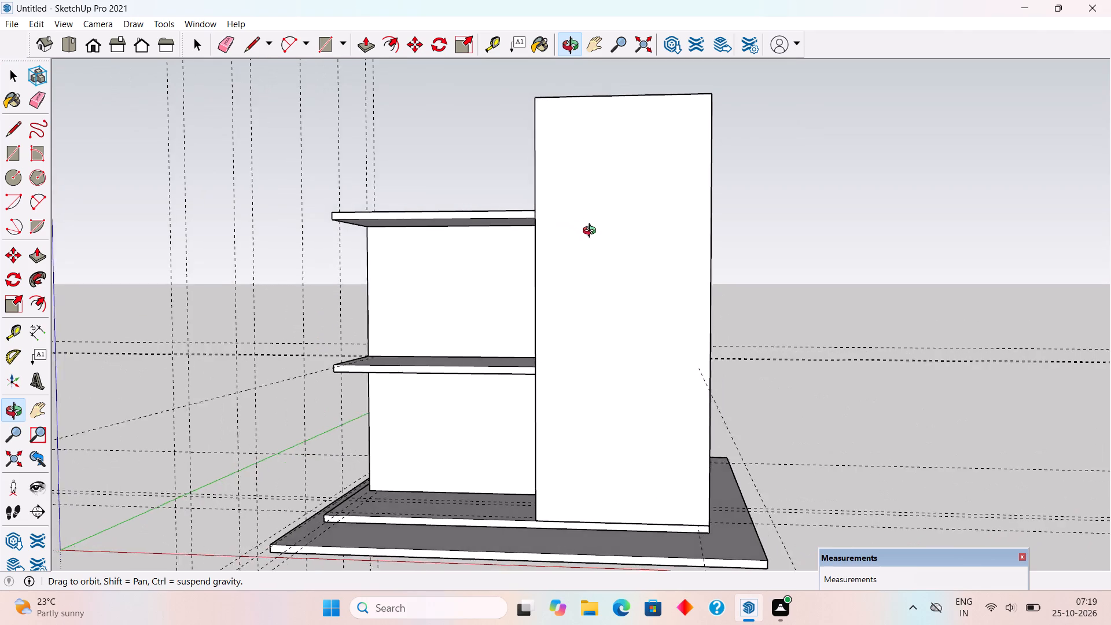
pyautogui.moveTo(592, 232); pyautogui.dragTo(160, 295, button='middle')
pyautogui.moveTo(536, 281); pyautogui.dragTo(552, 424, button='middle')
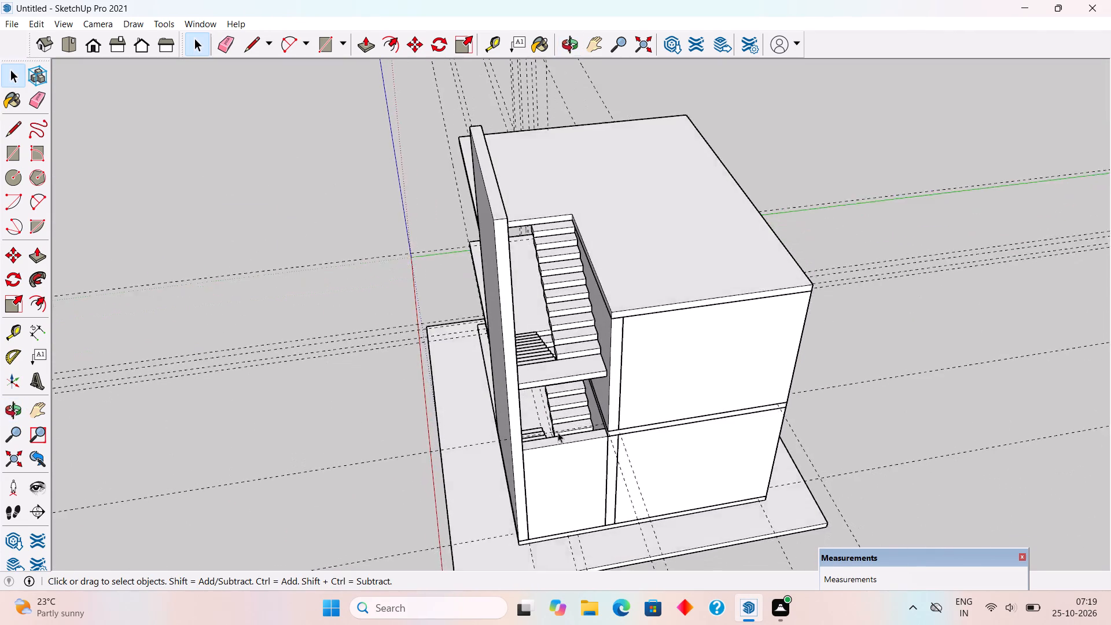
pyautogui.scroll(-1, 558, 432)
pyautogui.scroll(5, 565, 460)
pyautogui.tripleClick(565, 460)
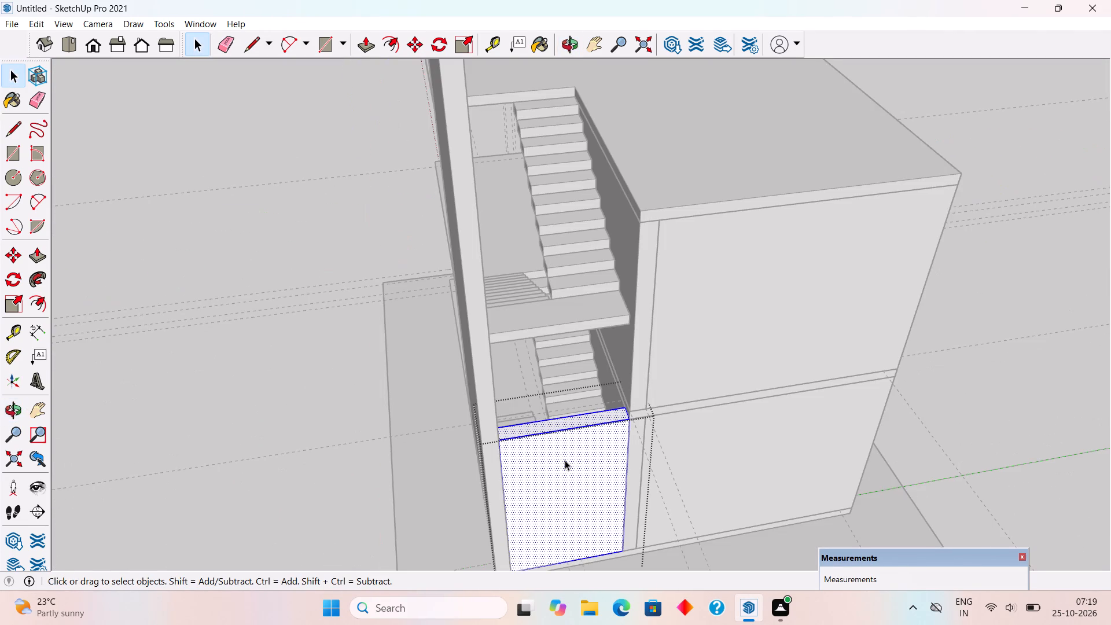
pyautogui.press('p')
pyautogui.click(555, 428)
pyautogui.scroll(-4, 507, 345)
pyautogui.click(468, 163)
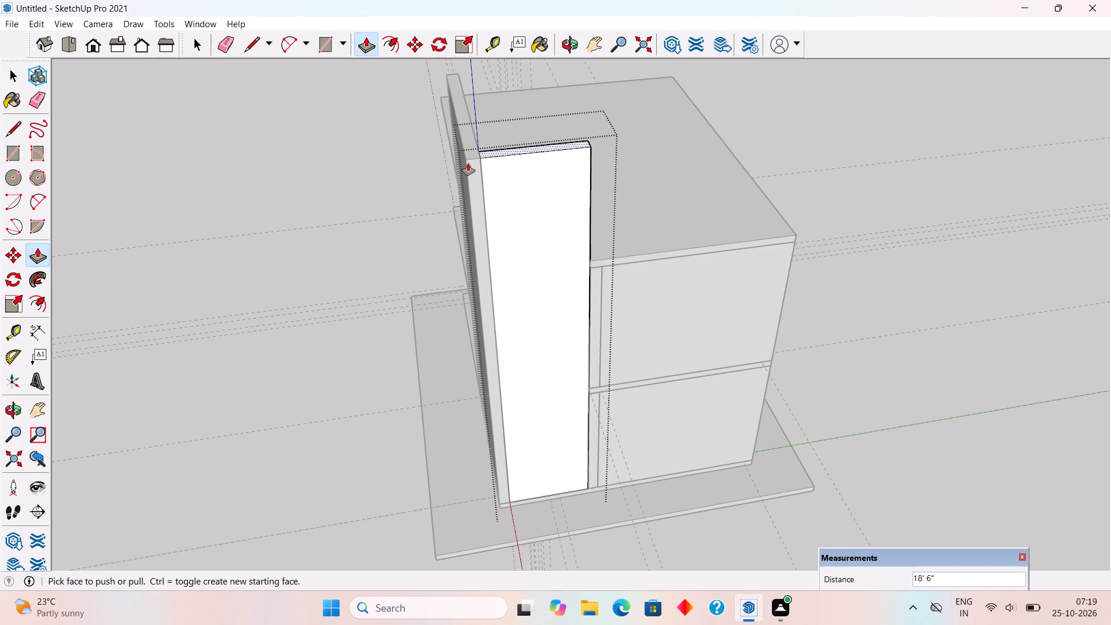
pyautogui.press('space')
pyautogui.click(323, 164)
# Examine the raised stairwell walls and the projecting floor and roof slabs from several sides.
pyautogui.moveTo(317, 189); pyautogui.dragTo(828, 146, button='middle')
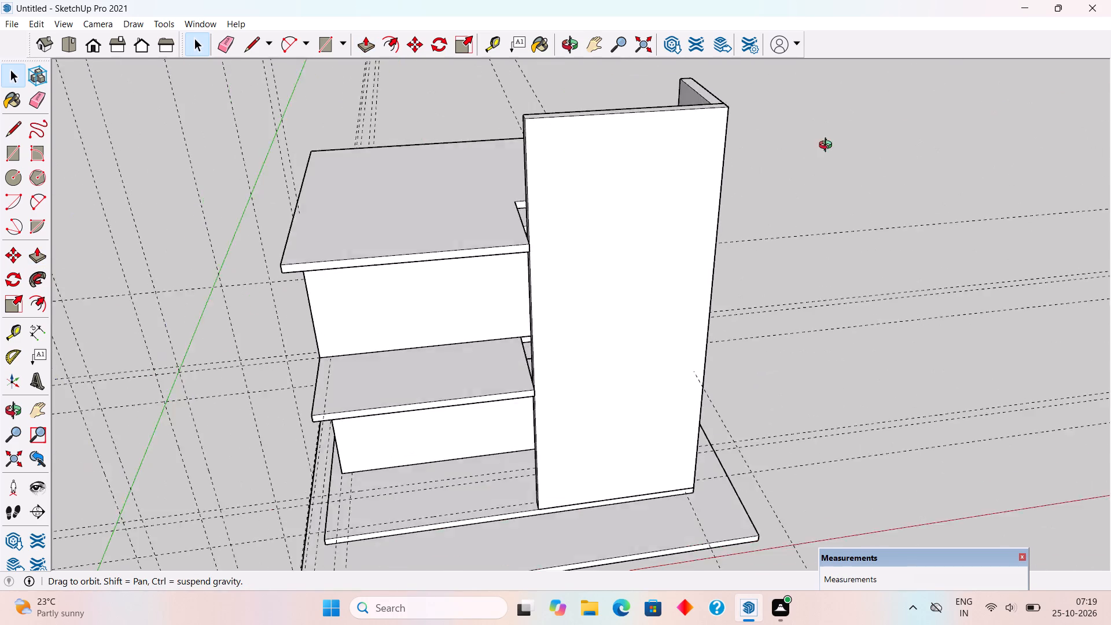
pyautogui.moveTo(828, 146); pyautogui.dragTo(865, 126, button='middle')
pyautogui.moveTo(771, 203); pyautogui.dragTo(788, 167, button='middle')
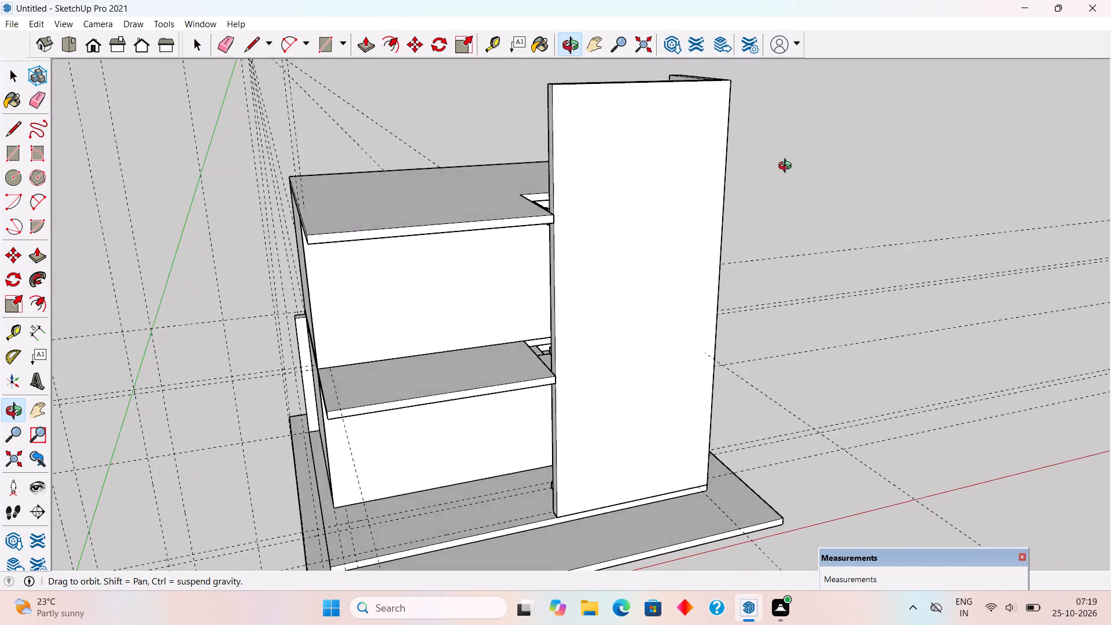
pyautogui.moveTo(788, 167); pyautogui.dragTo(798, 198, button='middle')
pyautogui.scroll(2, 798, 198)
pyautogui.scroll(-4, 800, 198)
pyautogui.moveTo(767, 242); pyautogui.dragTo(690, 285, button='middle')
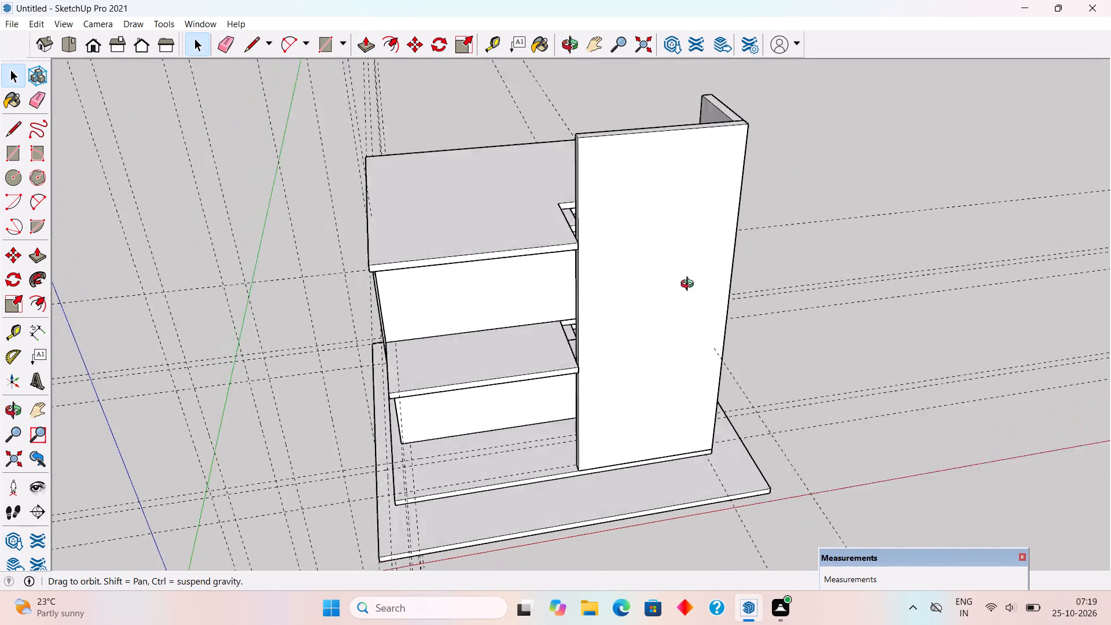
pyautogui.moveTo(690, 285); pyautogui.dragTo(667, 309, button='middle')
pyautogui.moveTo(654, 366); pyautogui.dragTo(658, 311, button='middle')
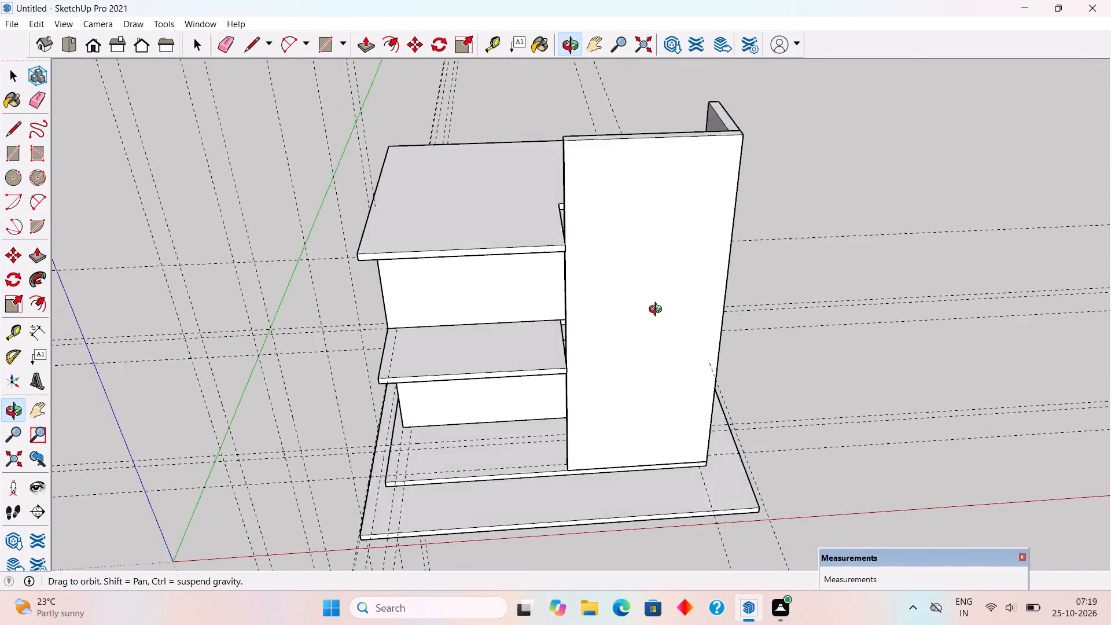
pyautogui.moveTo(658, 311); pyautogui.dragTo(665, 291, button='middle')
pyautogui.moveTo(631, 295); pyautogui.dragTo(629, 287, button='middle')
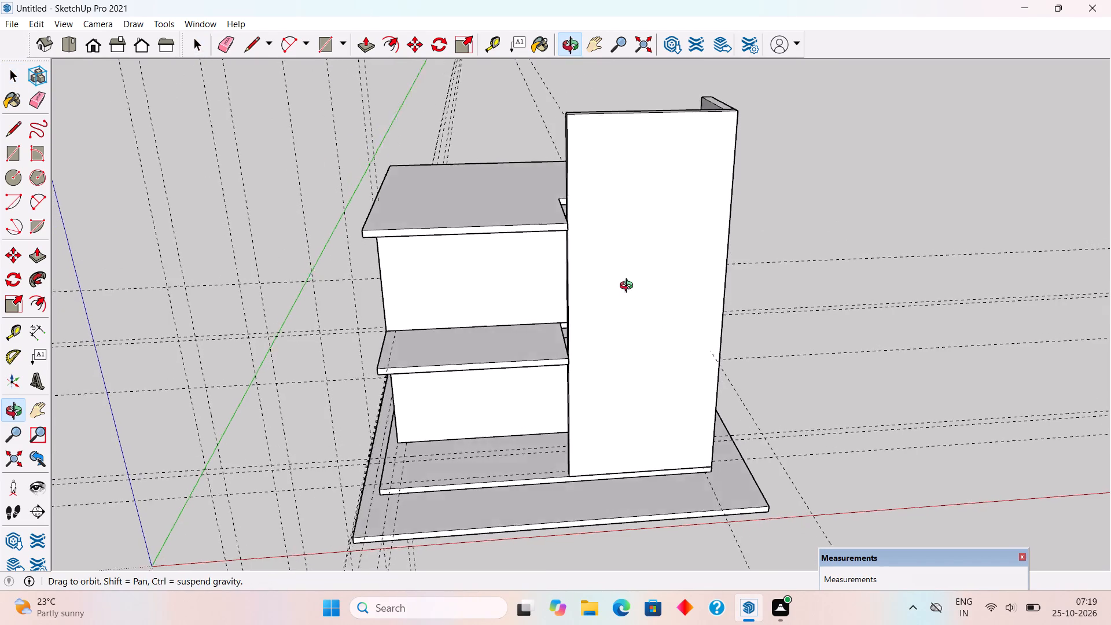
pyautogui.moveTo(629, 287); pyautogui.dragTo(561, 161, button='middle')
pyautogui.scroll(2, 561, 161)
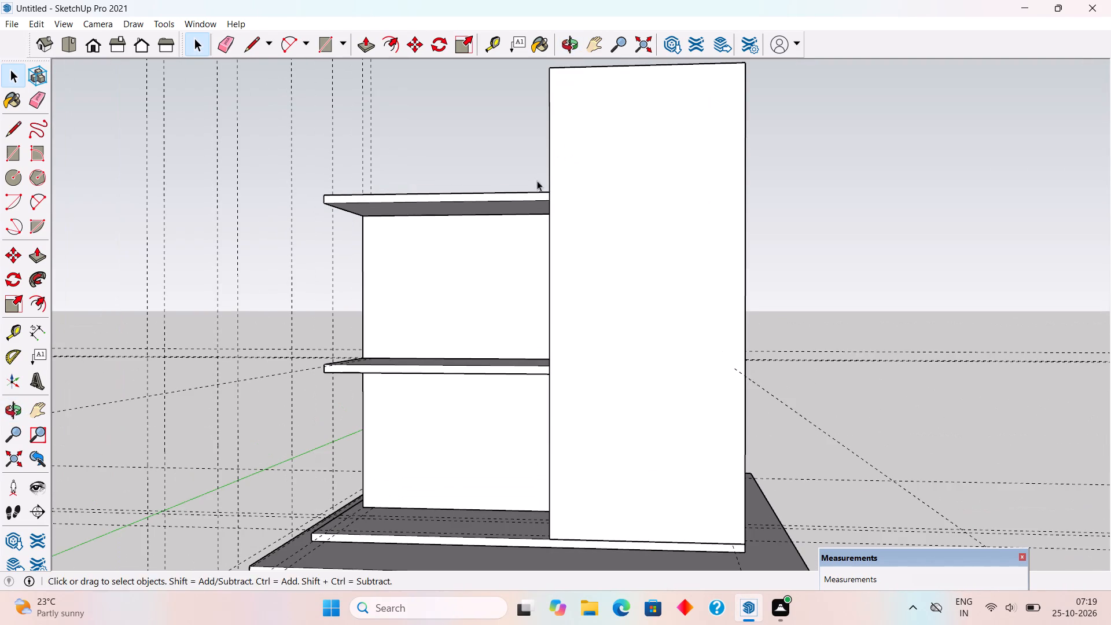
pyautogui.moveTo(516, 216); pyautogui.dragTo(682, 228, button='middle')
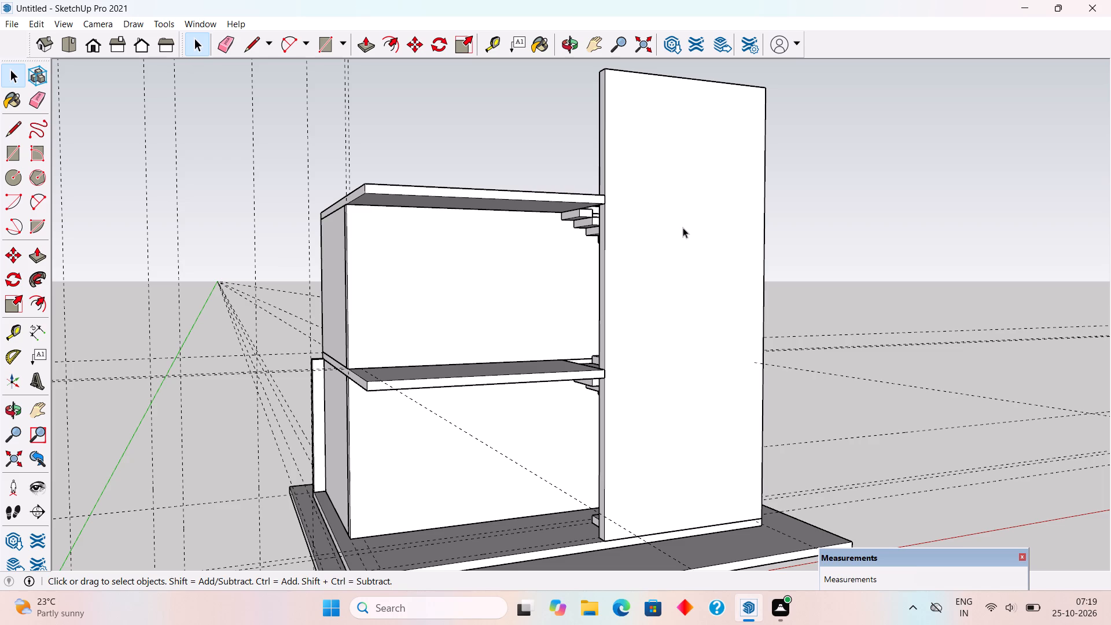
# Delete all construction guides from the model.
pyautogui.click(28, 24)
pyautogui.click(116, 153)
# Push the protruding face of the grouped ground-floor wall inward 10", flush with the wall above.
pyautogui.moveTo(400, 184); pyautogui.dragTo(292, 214, button='middle')
pyautogui.scroll(-3, 290, 212)
pyautogui.moveTo(321, 246); pyautogui.dragTo(774, 365, button='middle')
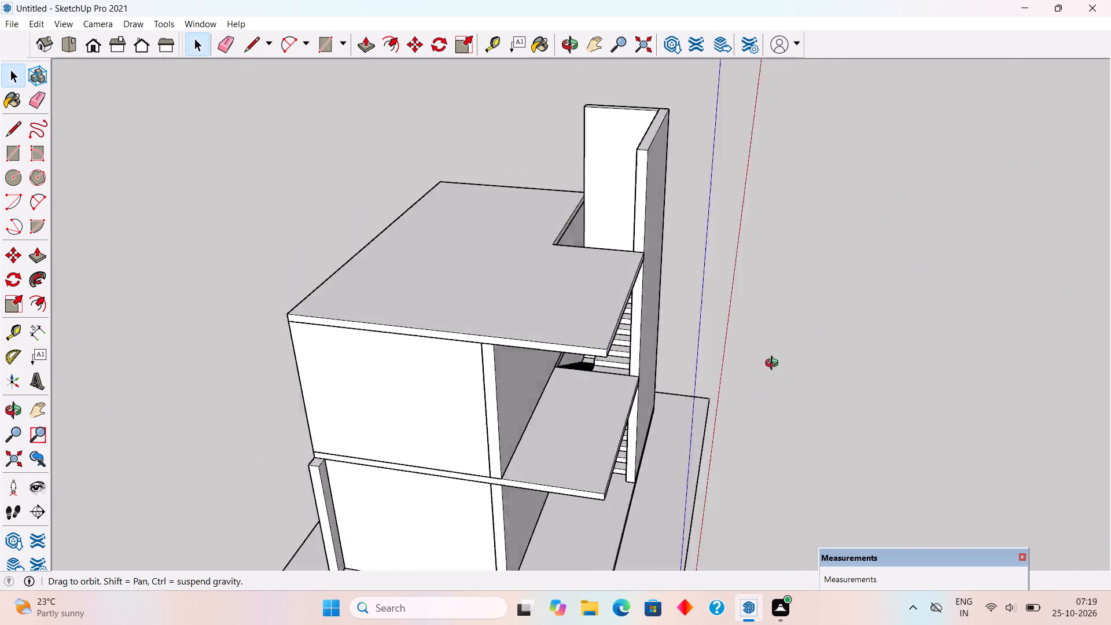
pyautogui.moveTo(774, 365); pyautogui.dragTo(613, 212, button='middle')
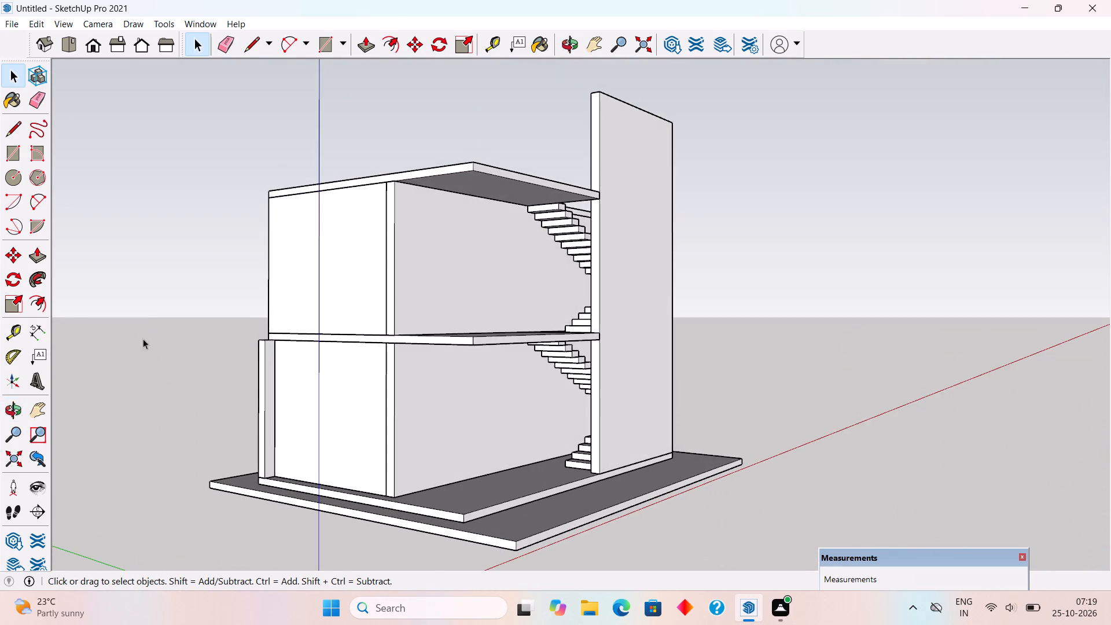
pyautogui.scroll(5, 207, 437)
pyautogui.doubleClick(300, 405)
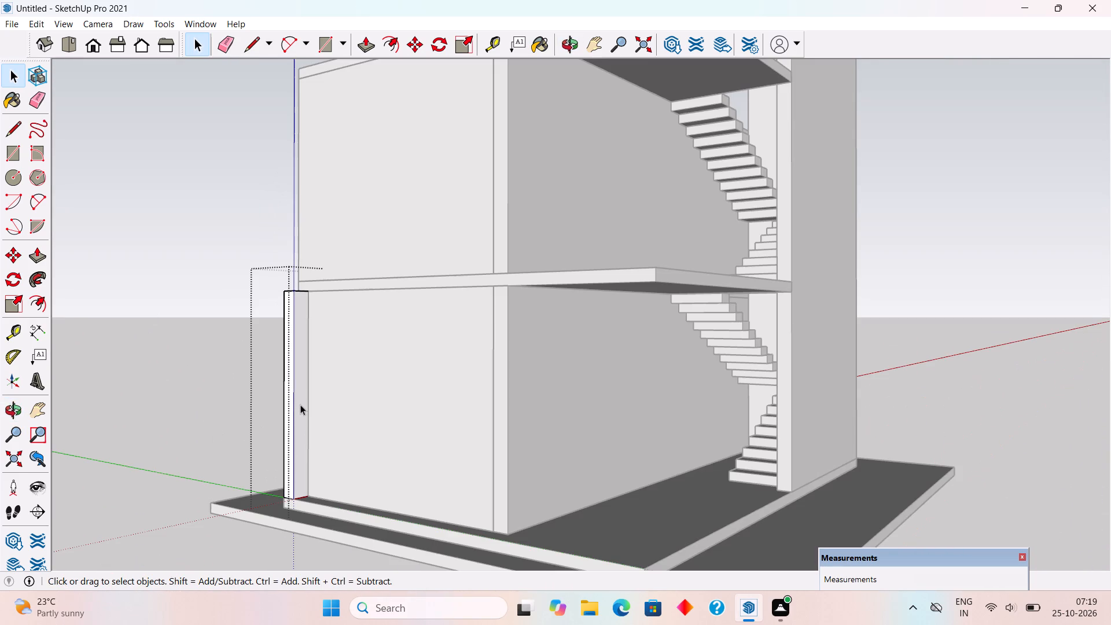
pyautogui.click(300, 405)
pyautogui.press('p')
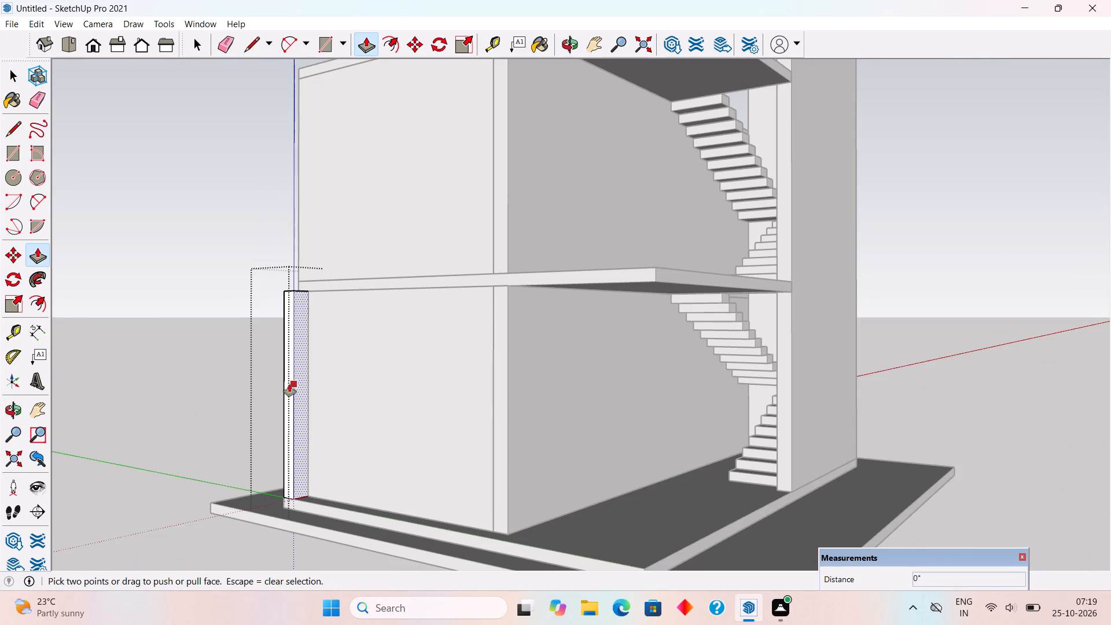
pyautogui.click(289, 384)
pyautogui.press('space')
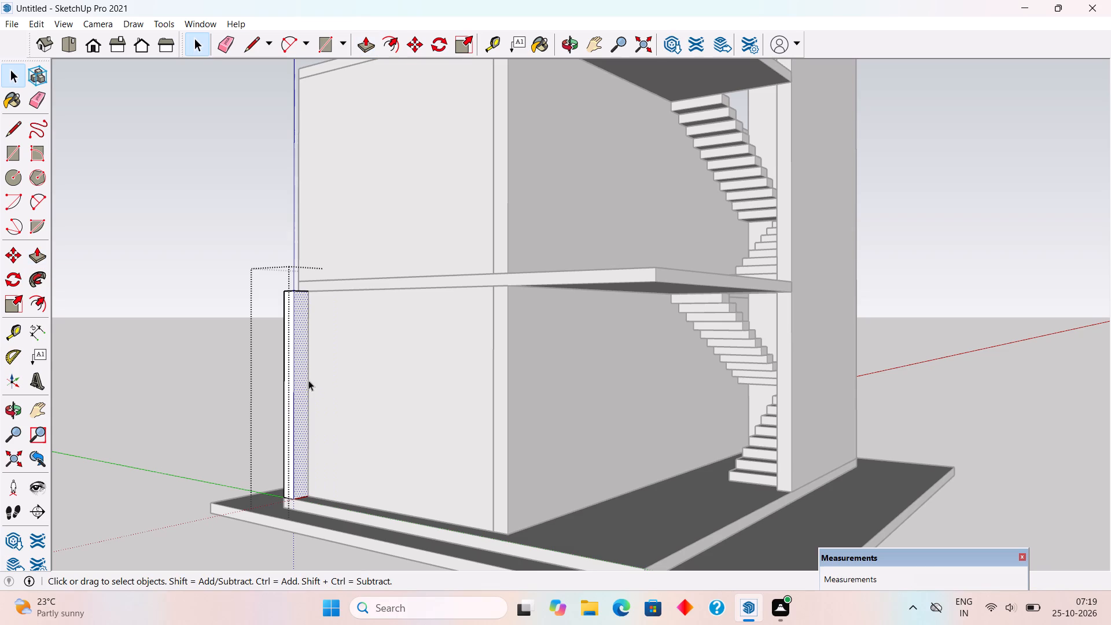
pyautogui.click(286, 406)
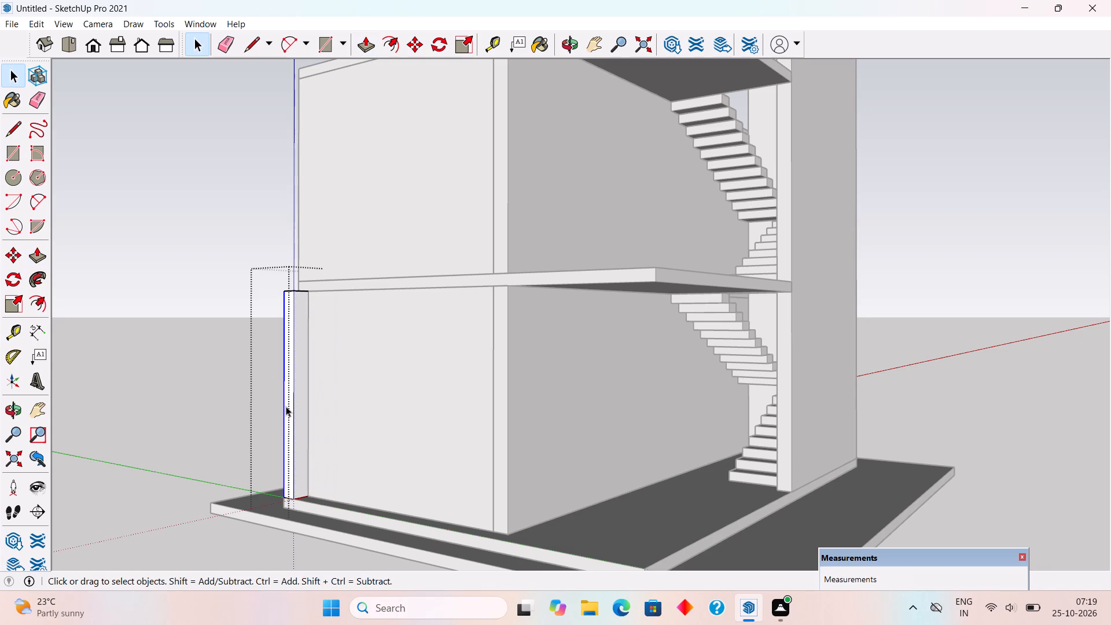
pyautogui.scroll(9, 286, 407)
pyautogui.click(287, 403)
pyautogui.press('o')
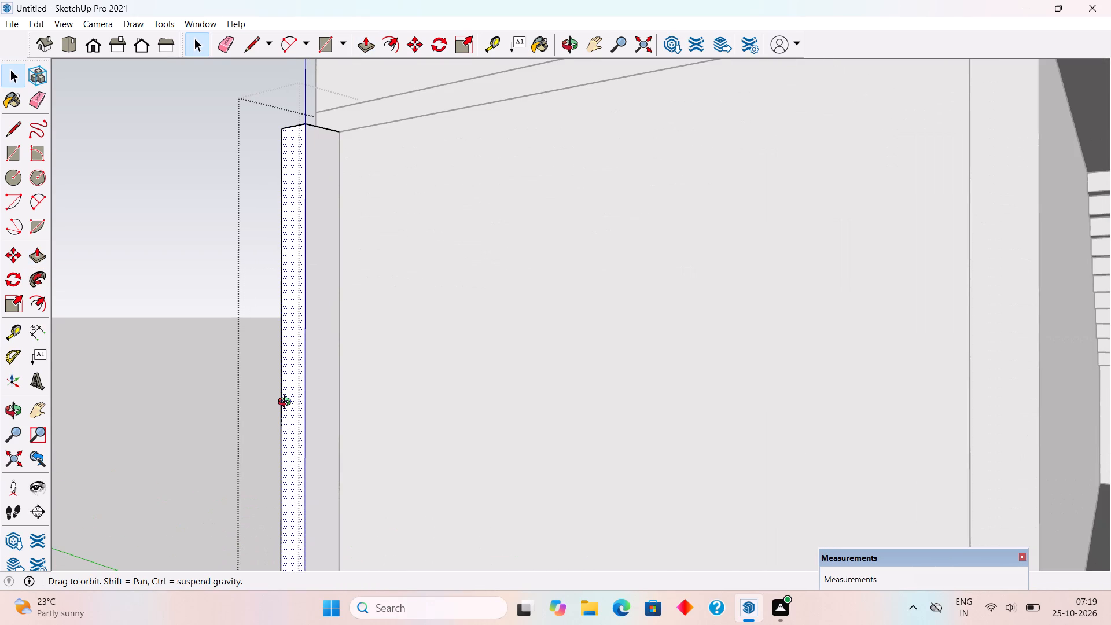
pyautogui.press('p')
pyautogui.click(299, 416)
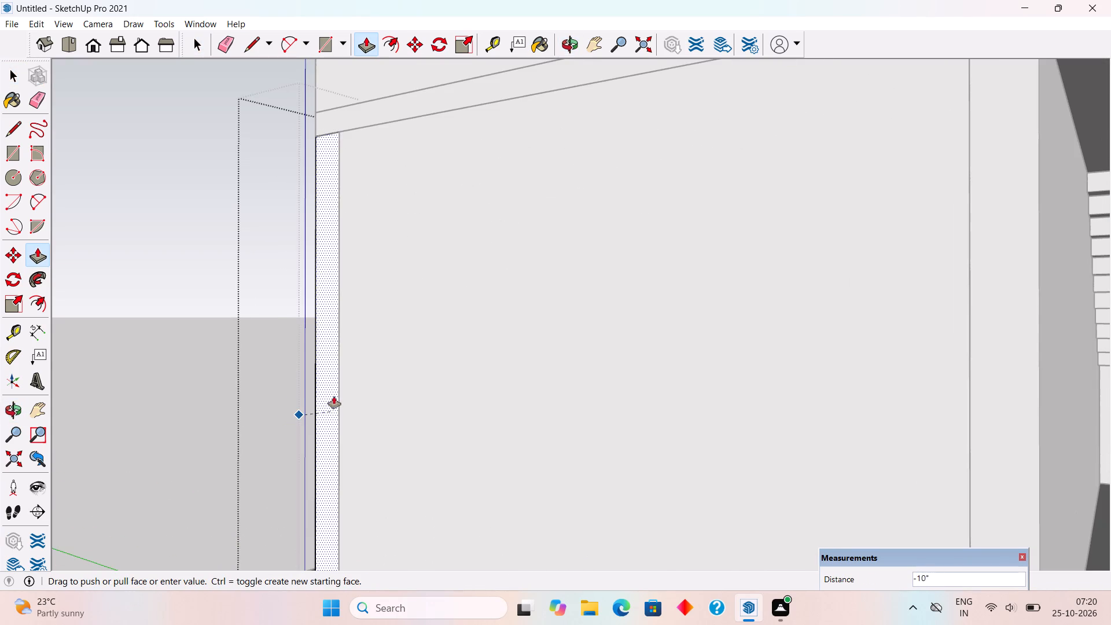
pyautogui.click(341, 403)
pyautogui.press('space')
pyautogui.click(187, 306)
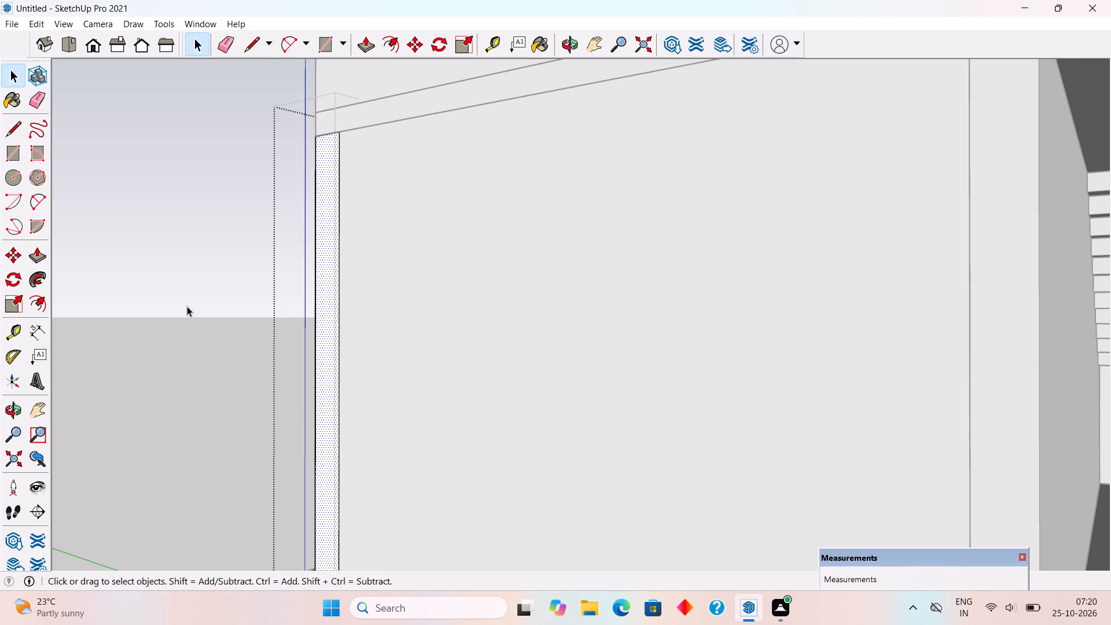
# Place a guide line across the floor along the bottom edge of the tall stairwell wall's narrow end.
pyautogui.scroll(-5, 187, 299)
pyautogui.scroll(-4, 296, 315)
pyautogui.moveTo(459, 354); pyautogui.dragTo(297, 358, button='middle')
pyautogui.scroll(-3, 297, 358)
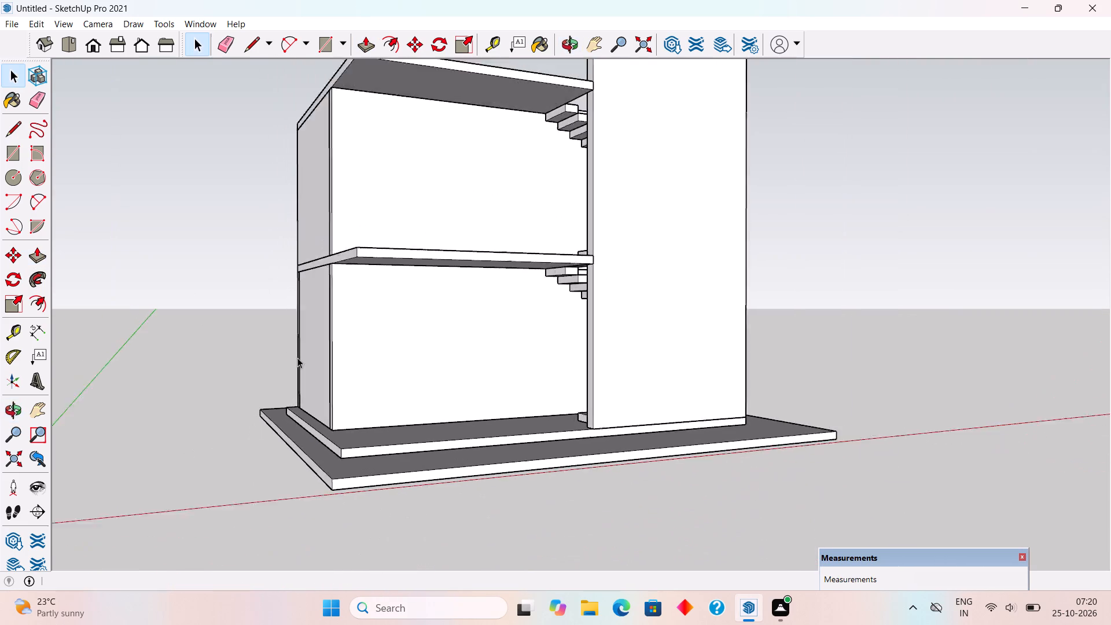
pyautogui.scroll(-1, 297, 358)
pyautogui.moveTo(451, 350); pyautogui.dragTo(245, 329, button='middle')
pyautogui.scroll(4, 451, 306)
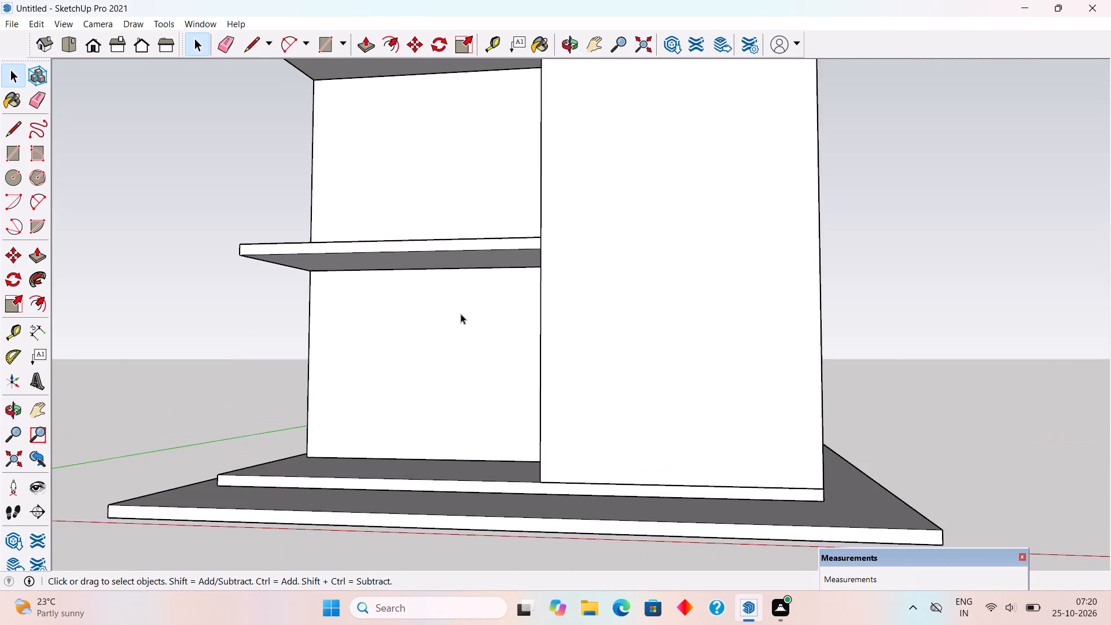
pyautogui.moveTo(469, 344); pyautogui.dragTo(595, 391, button='middle')
pyautogui.moveTo(594, 402); pyautogui.dragTo(588, 428, button='middle')
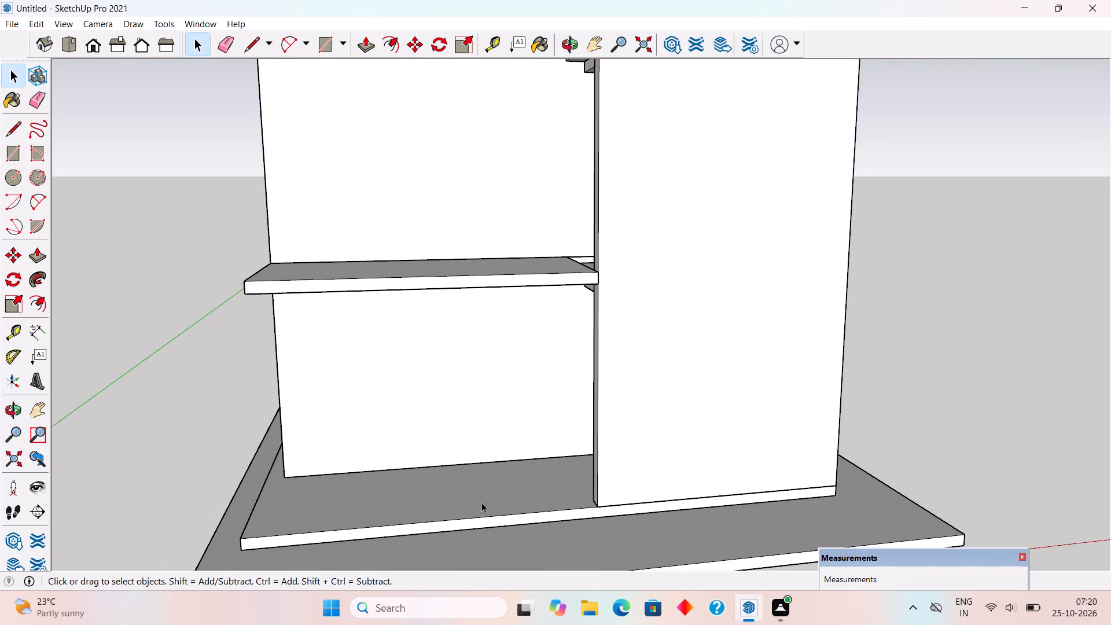
pyautogui.moveTo(487, 495); pyautogui.dragTo(584, 481, button='middle')
pyautogui.scroll(1, 590, 483)
pyautogui.press('t')
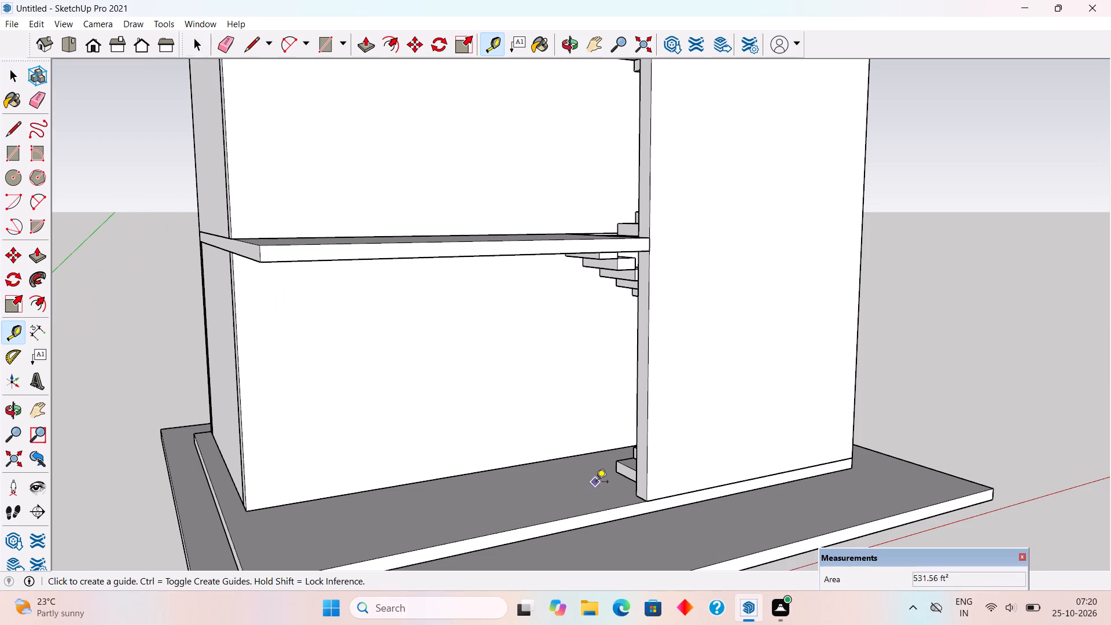
pyautogui.scroll(9, 648, 497)
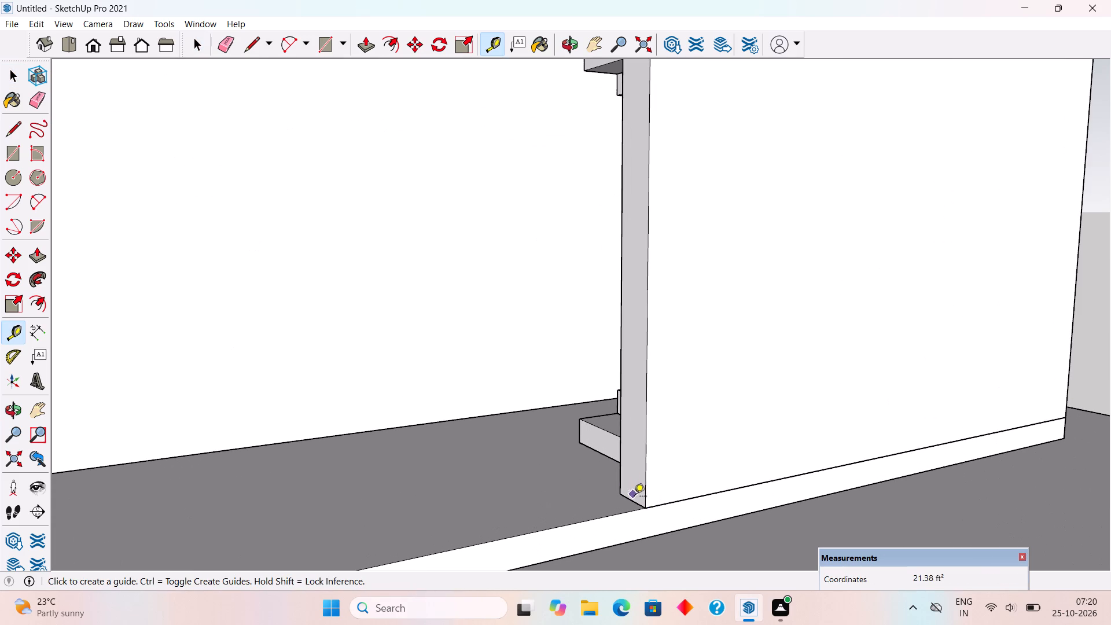
pyautogui.doubleClick(635, 498)
# Place a vertical guide on the long ground-floor wall, 14' 1" from its far edge, where the floor guide meets it.
pyautogui.scroll(-10, 626, 452)
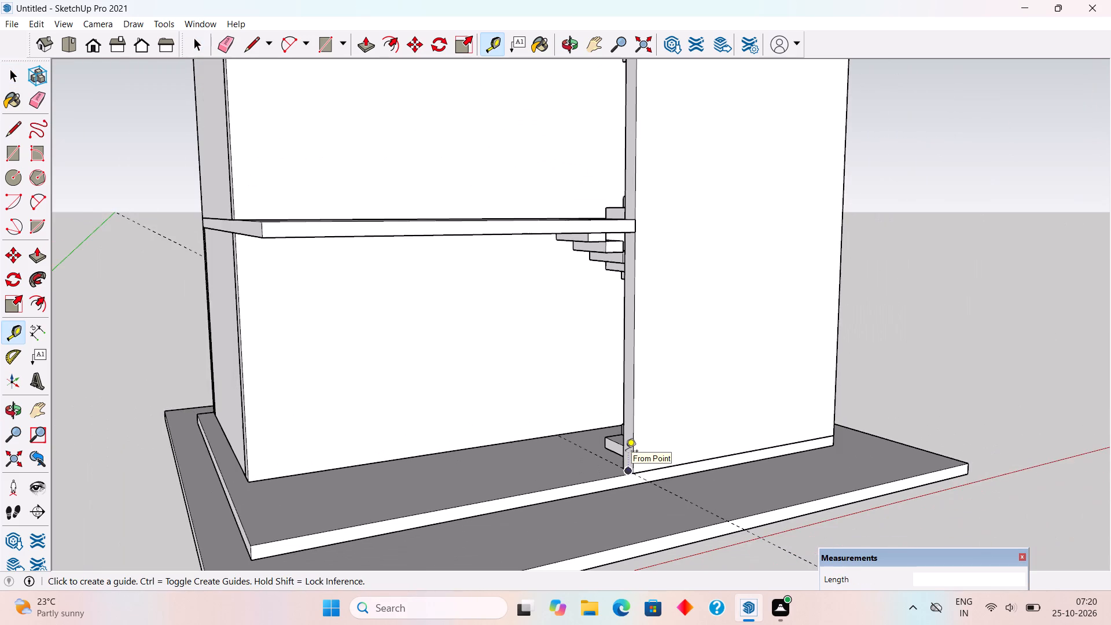
pyautogui.moveTo(596, 430); pyautogui.dragTo(438, 397, button='middle')
pyautogui.moveTo(431, 385); pyautogui.dragTo(575, 409, button='middle')
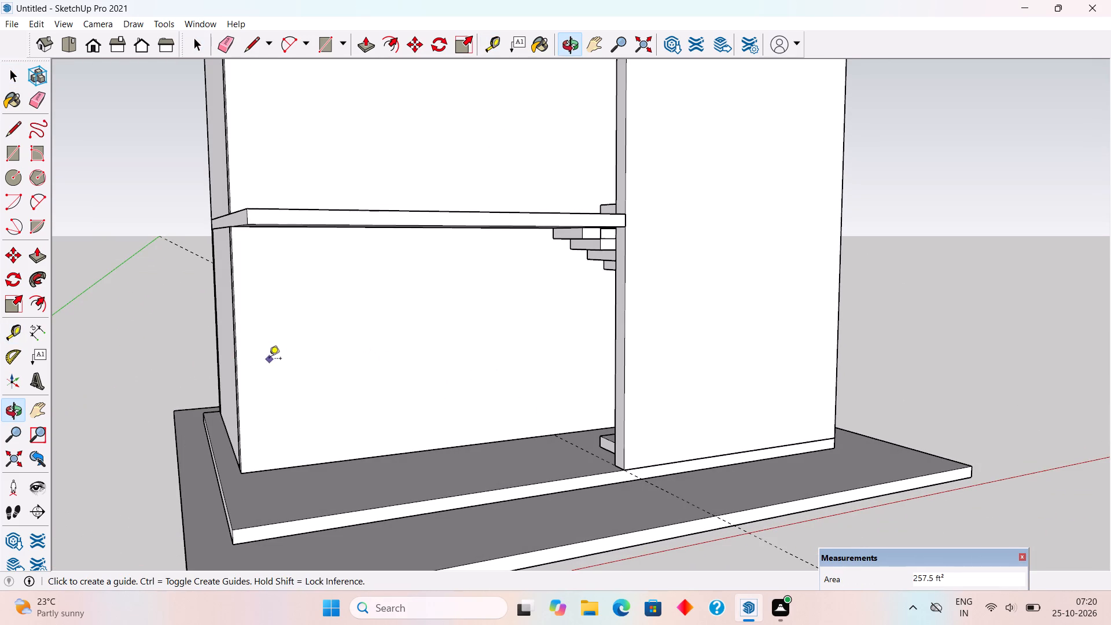
pyautogui.click(239, 392)
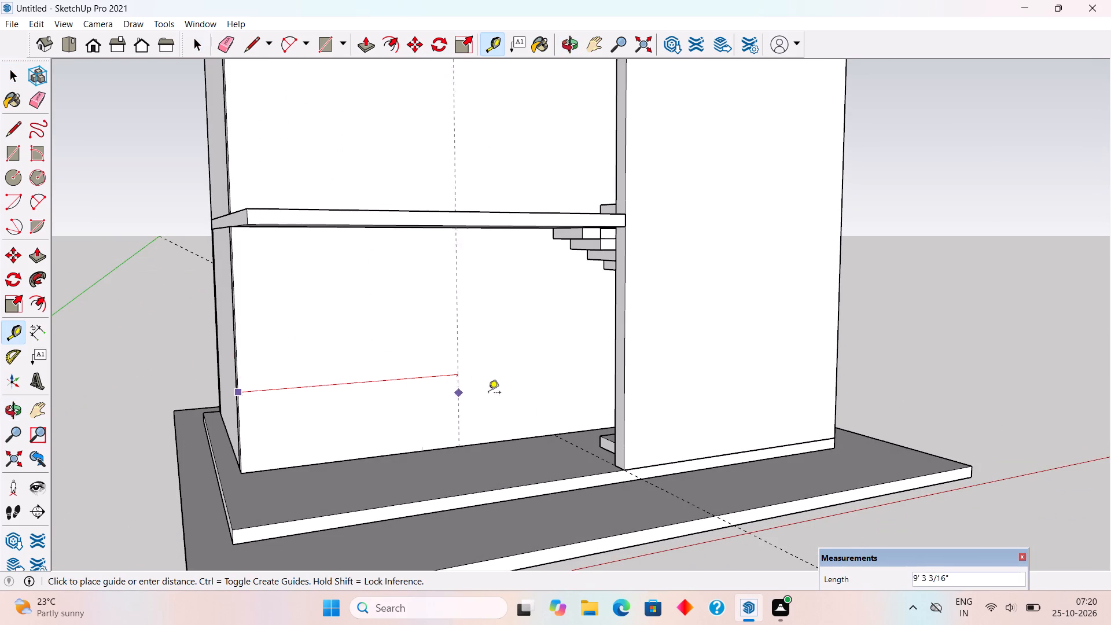
pyautogui.click(554, 435)
# Offset vertical guides on the long wall away from the stairwell, 2.5' from the first guide and another 3' beyond.
pyautogui.moveTo(540, 408); pyautogui.dragTo(403, 502, button='middle')
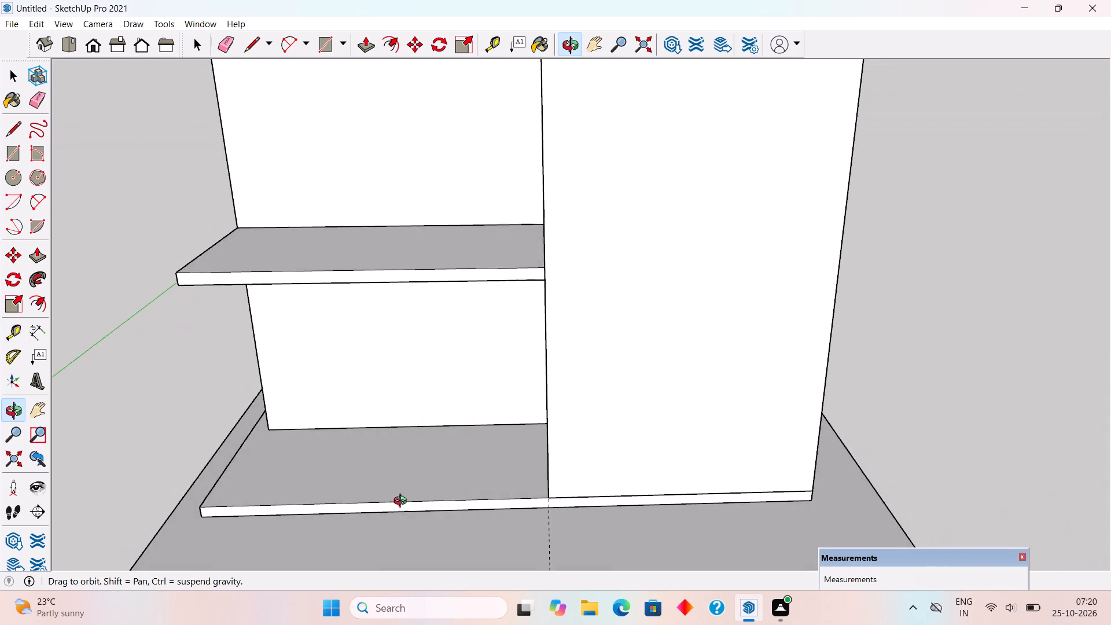
pyautogui.moveTo(403, 502); pyautogui.dragTo(470, 409, button='middle')
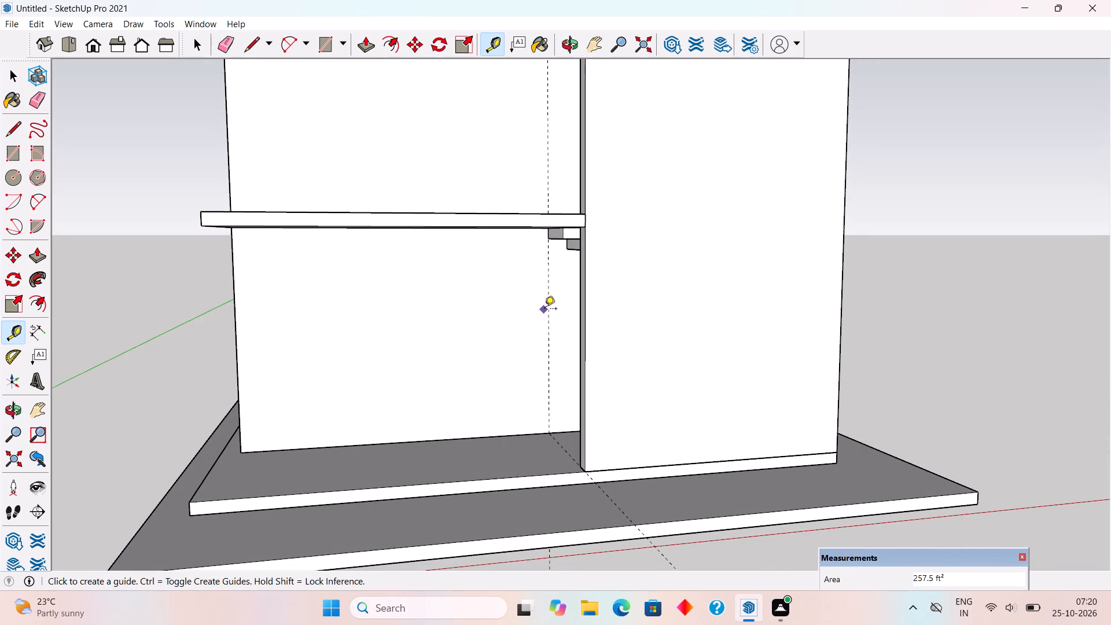
pyautogui.click(545, 309)
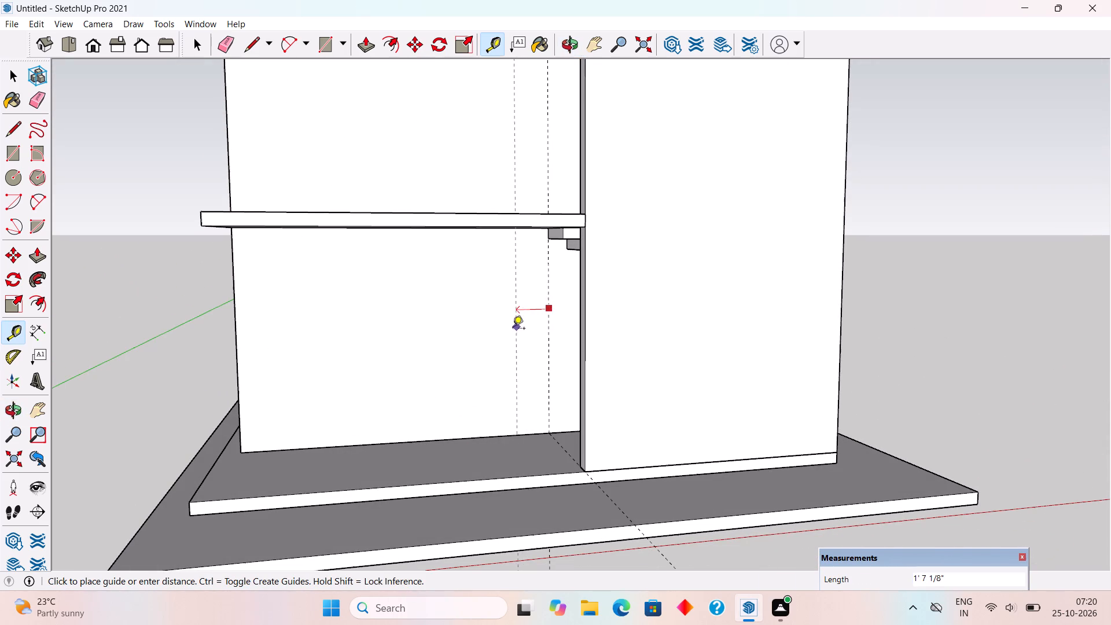
pyautogui.press('2')
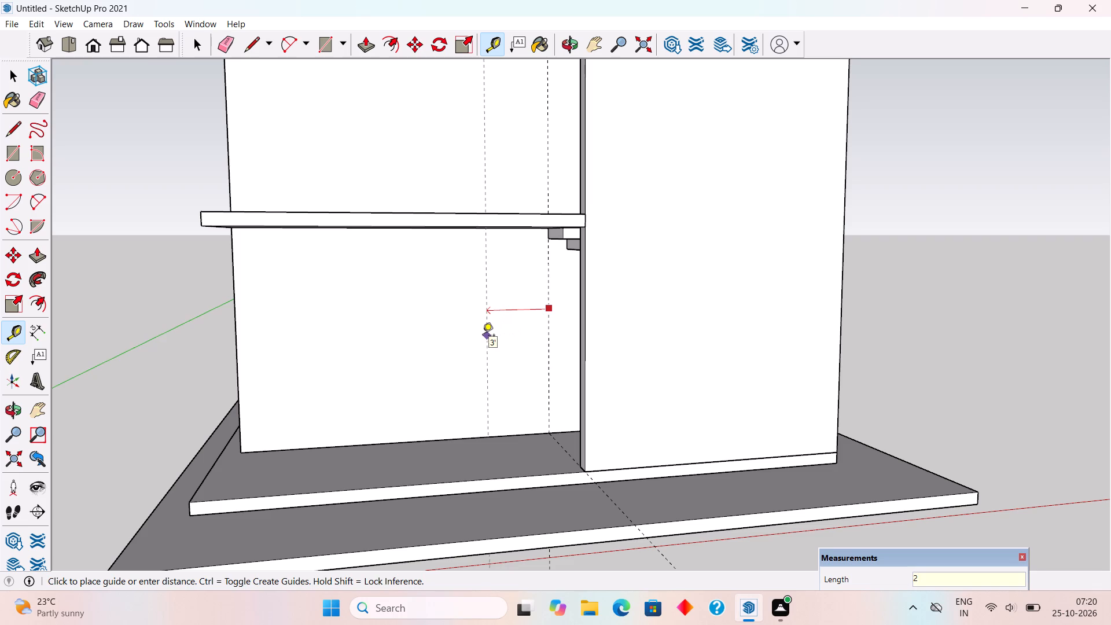
pyautogui.write(".5'")
pyautogui.press('Return')
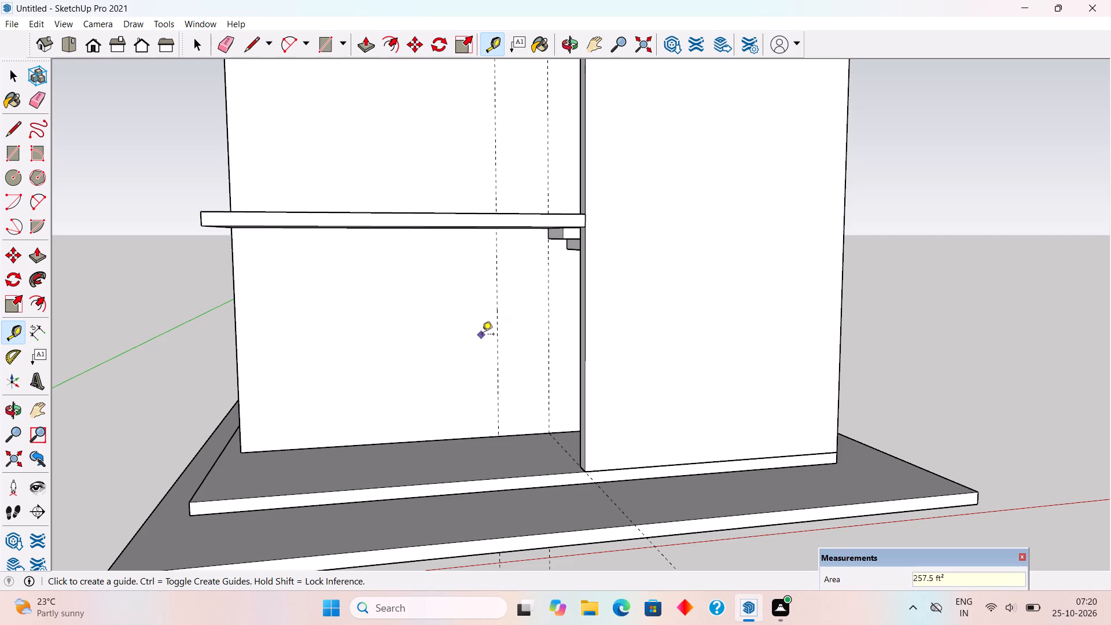
pyautogui.click(497, 304)
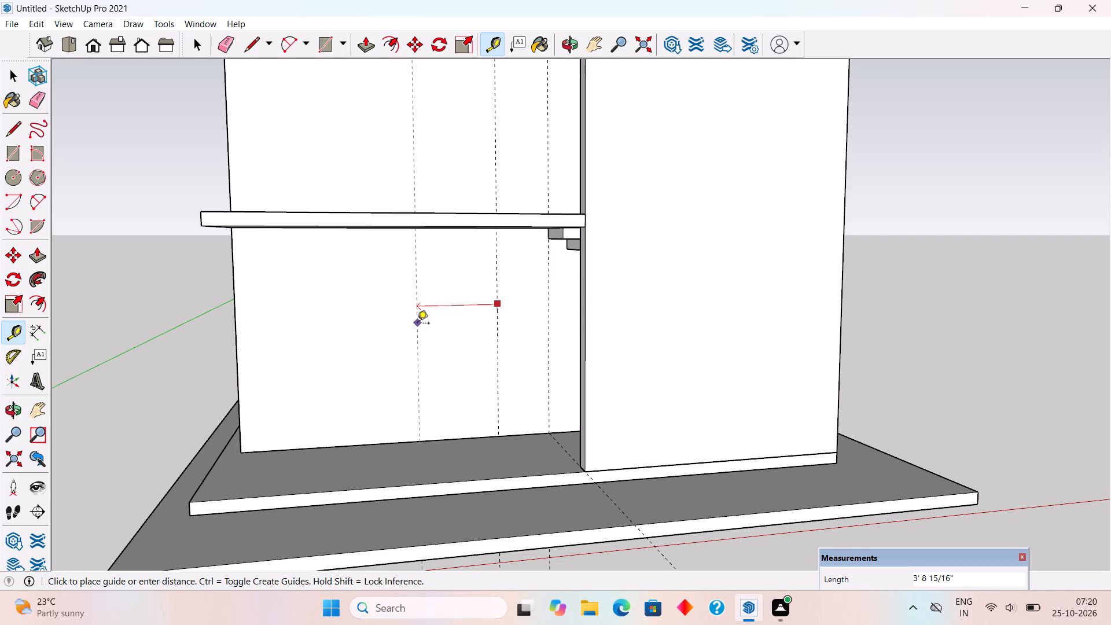
pyautogui.write("3'")
pyautogui.press('Return')
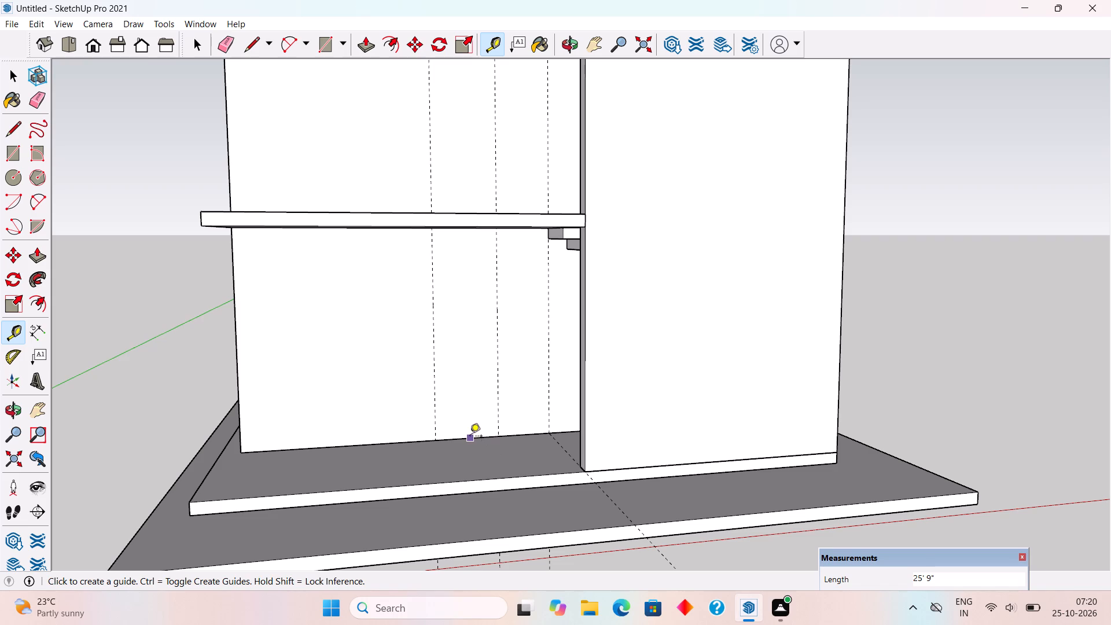
# Add horizontal guides on the long ground-floor wall, one 3' above its base and another 4' above that.
pyautogui.click(470, 437)
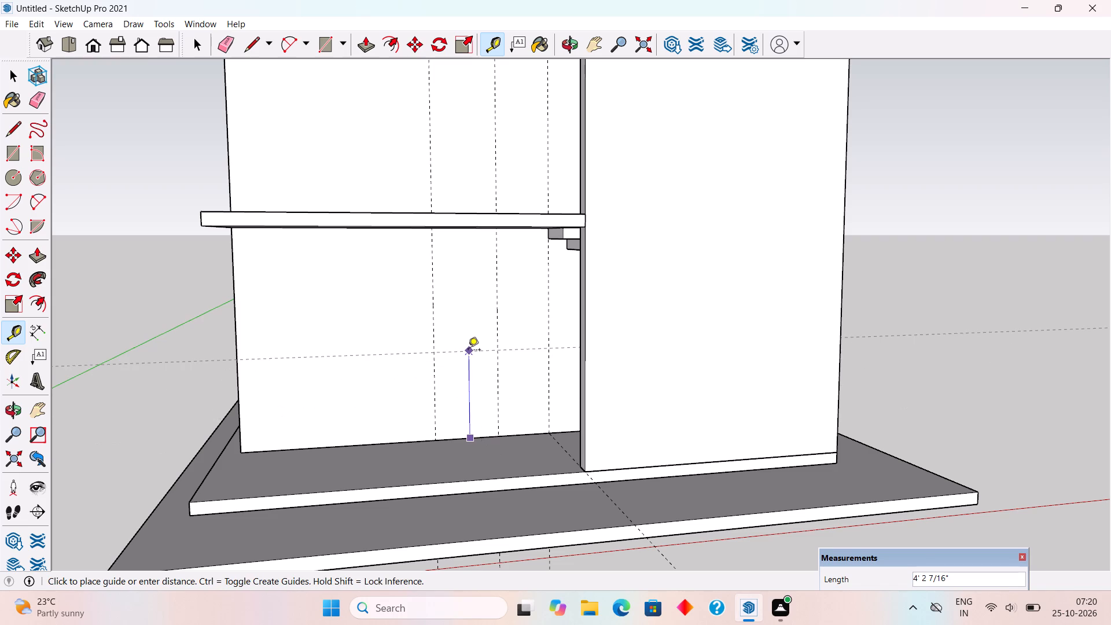
pyautogui.press('3')
pyautogui.press("'")
pyautogui.press('Return')
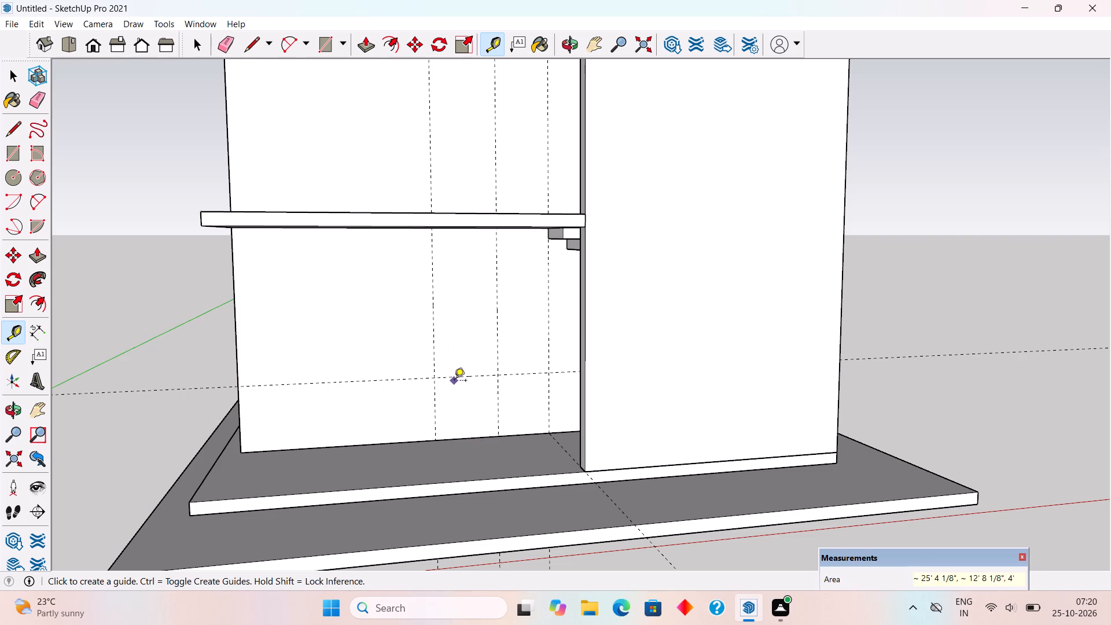
pyautogui.click(455, 376)
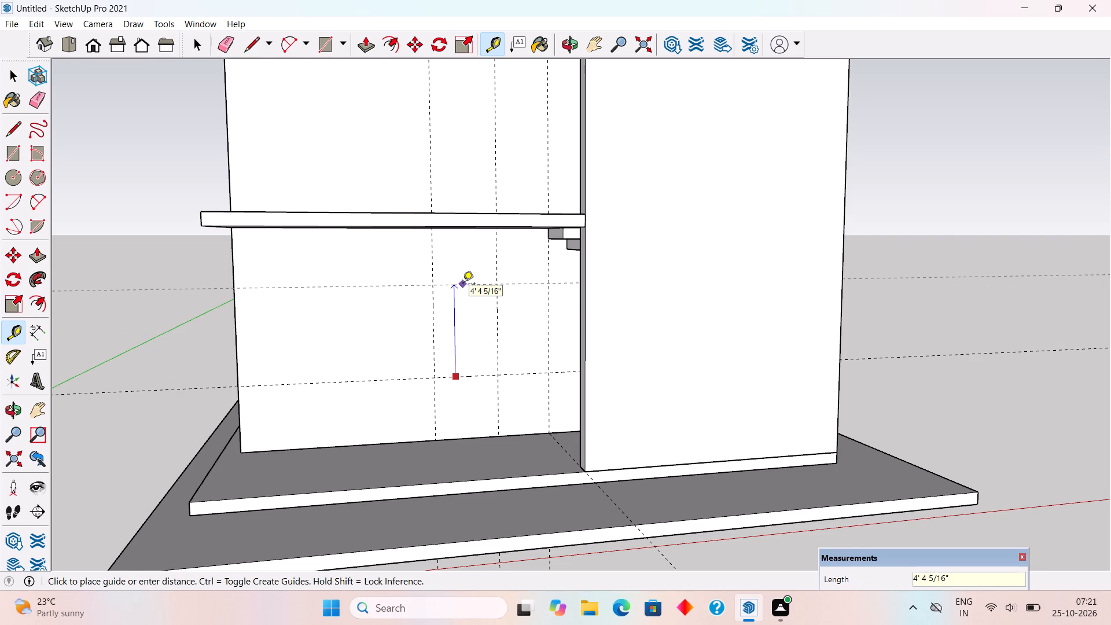
pyautogui.write("4'")
pyautogui.press('Return')
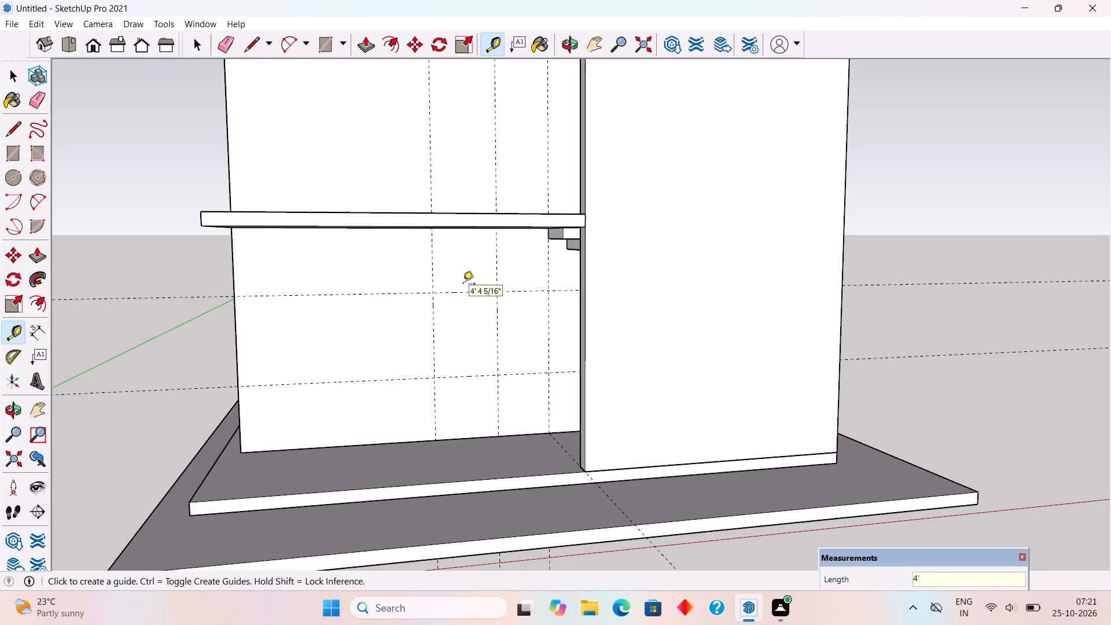
# Add two more vertical guides farther from the stairwell, 1.5' past the last one and another 3.5' beyond.
pyautogui.click(432, 355)
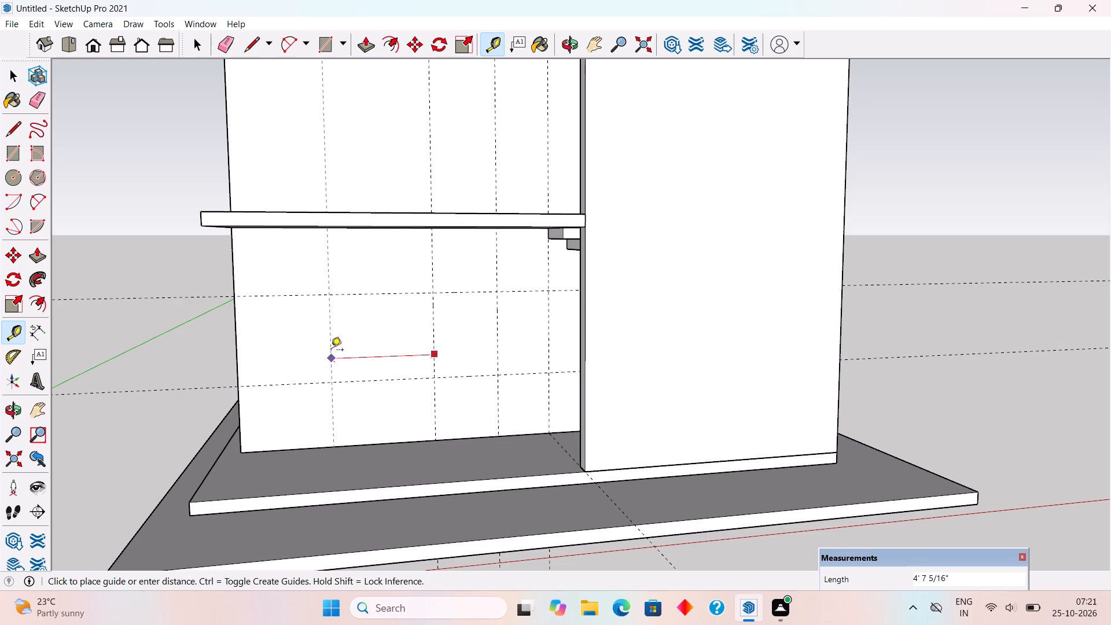
pyautogui.write("1.5'")
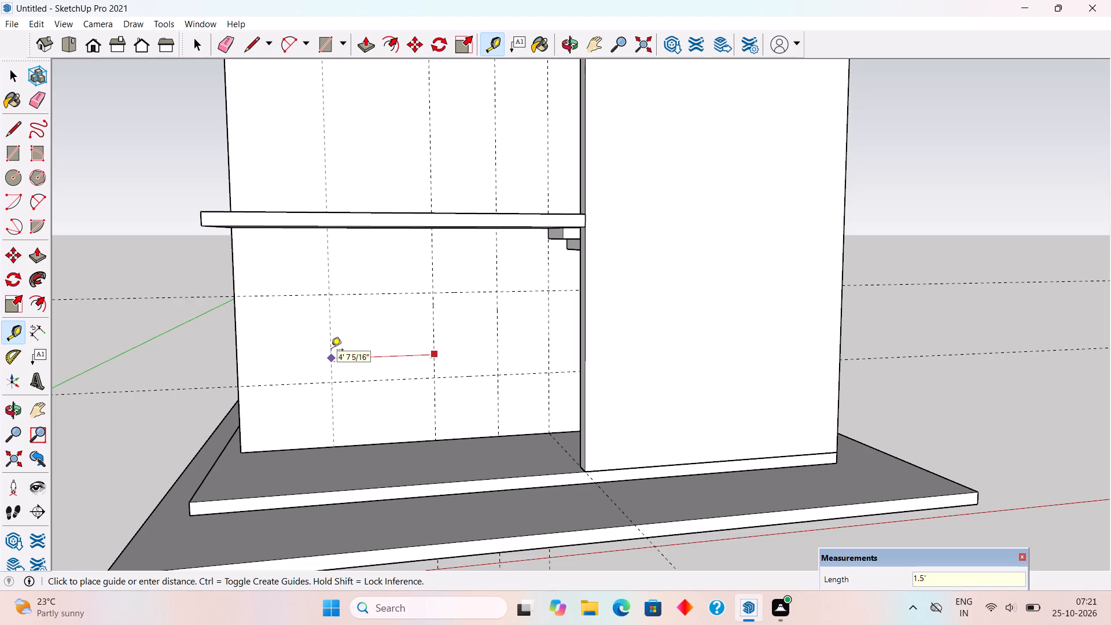
pyautogui.press('Return')
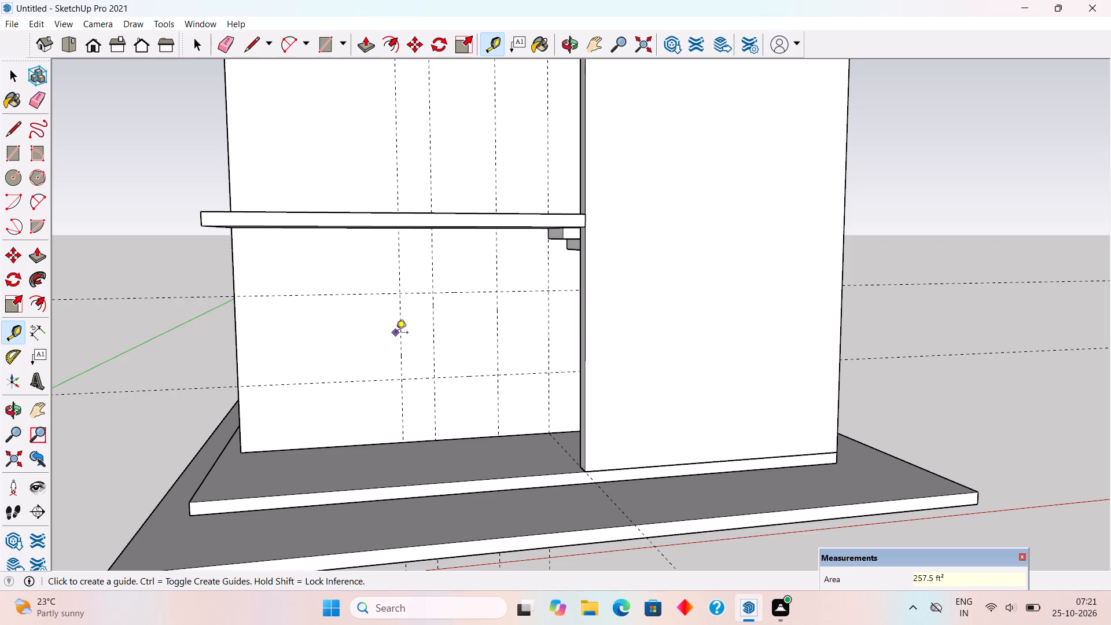
pyautogui.click(404, 326)
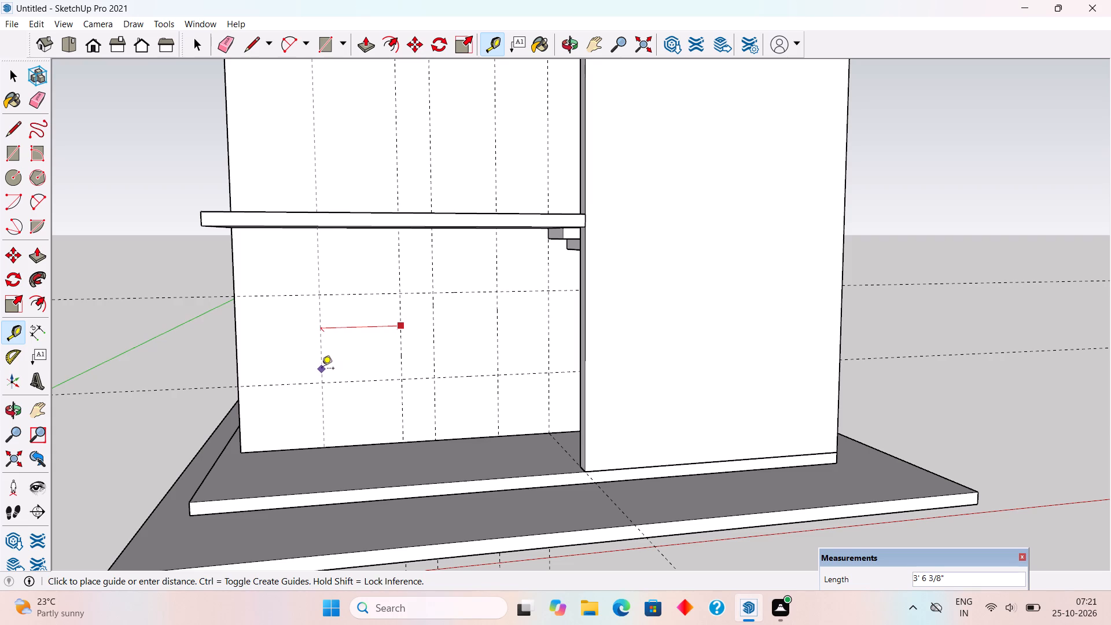
pyautogui.write("3.5'")
pyautogui.press('Return')
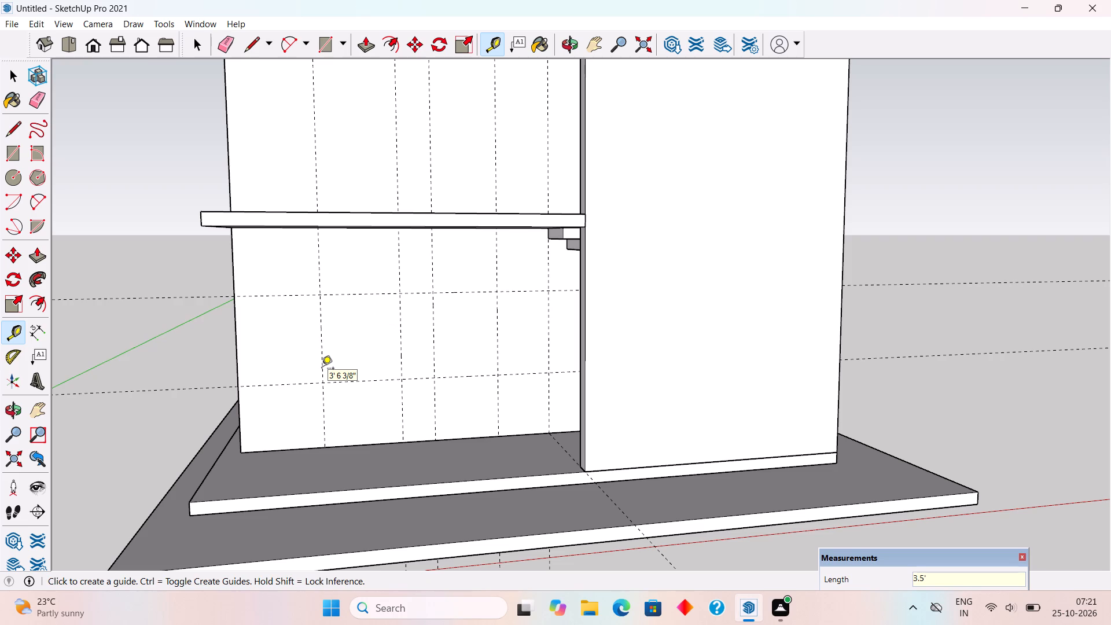
# Draw a 3' 6" by 7' door outline and a 3' by 4' window outline on the long ground-floor wall, using the guide intersections.
pyautogui.press('space')
pyautogui.tripleClick(350, 345)
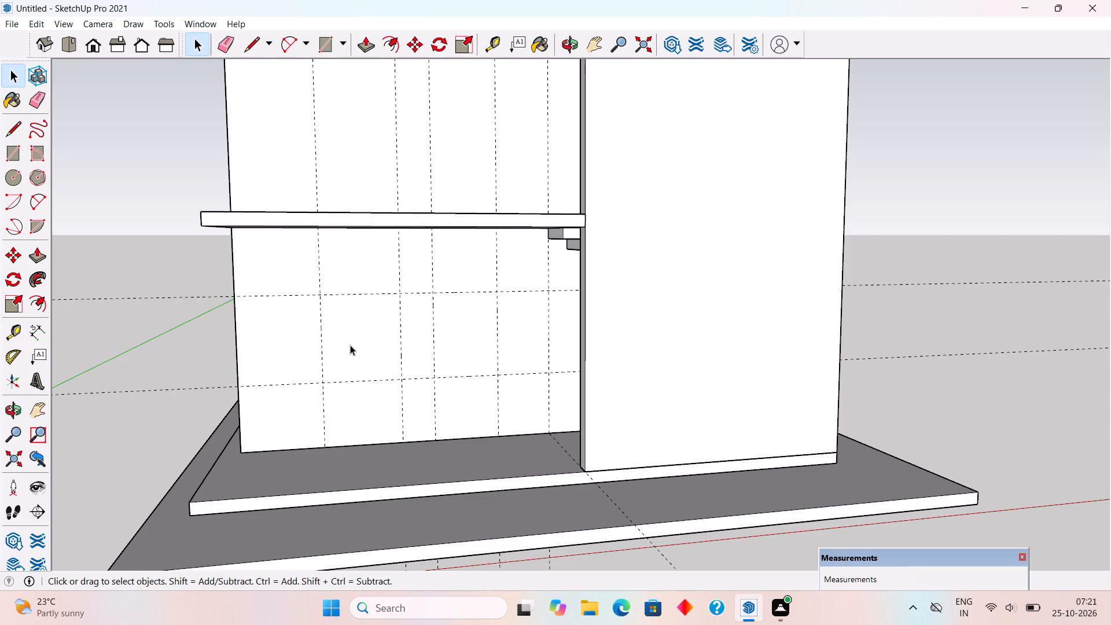
pyautogui.scroll(2, 355, 340)
pyautogui.press('r')
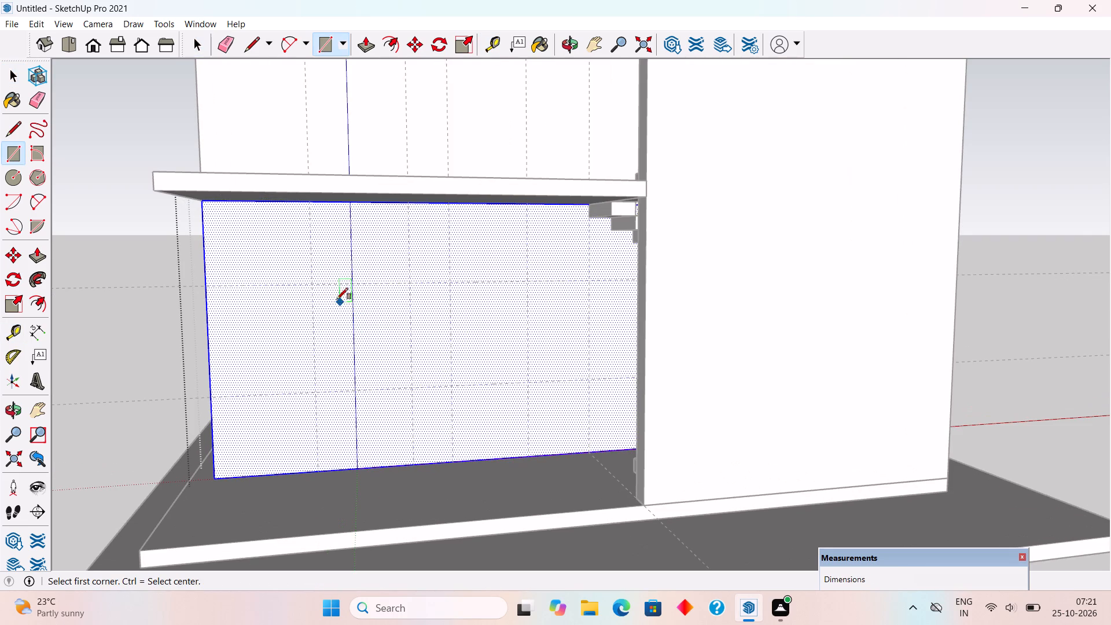
pyautogui.click(312, 285)
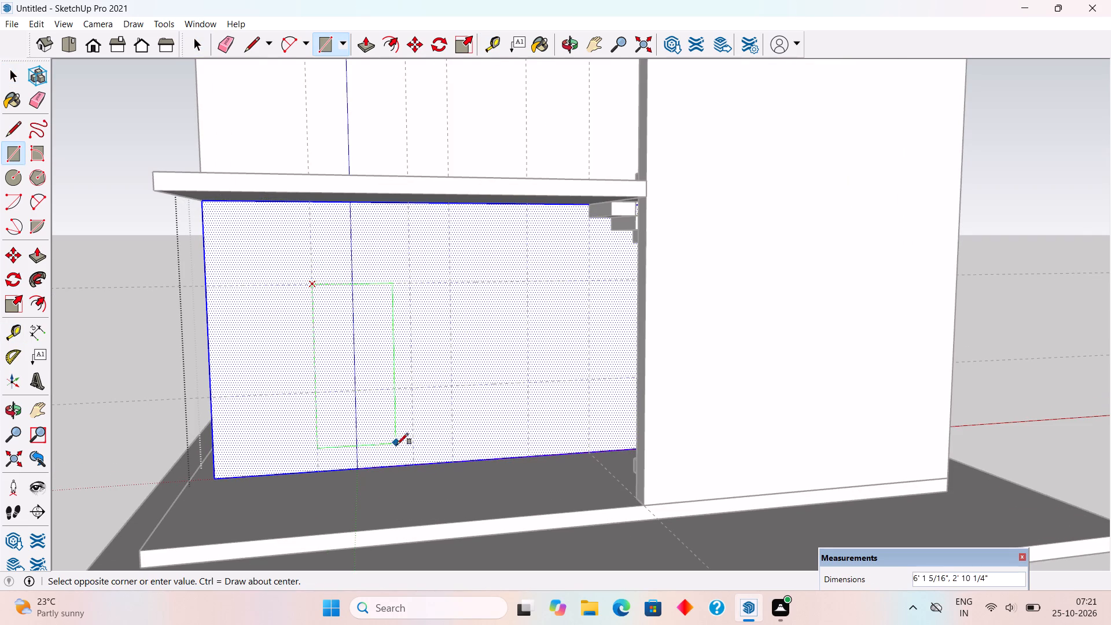
pyautogui.click(411, 464)
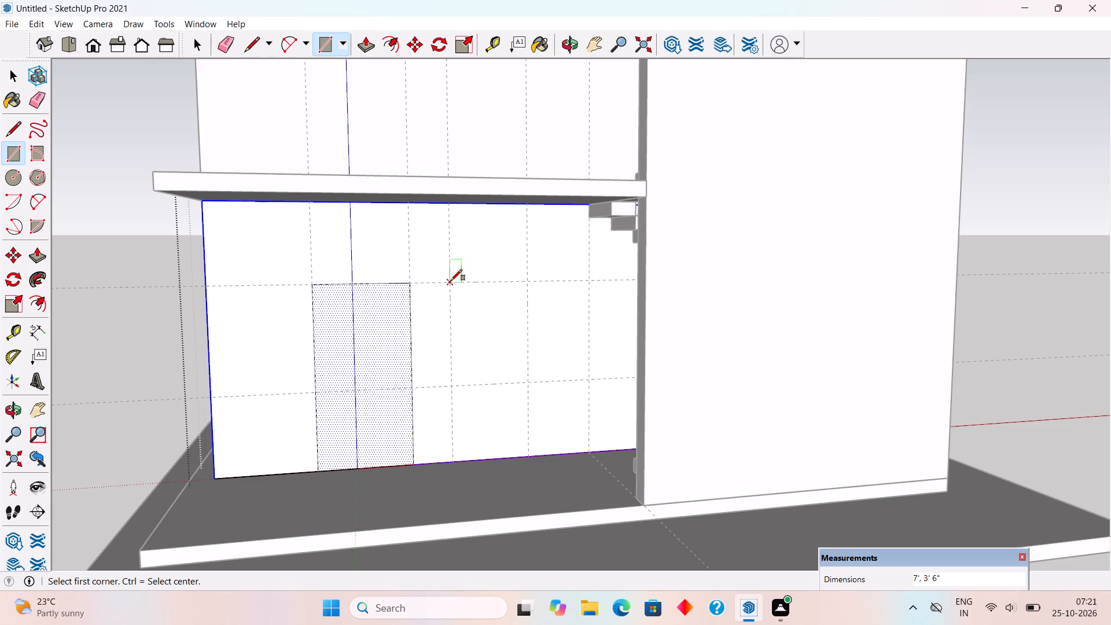
pyautogui.click(451, 281)
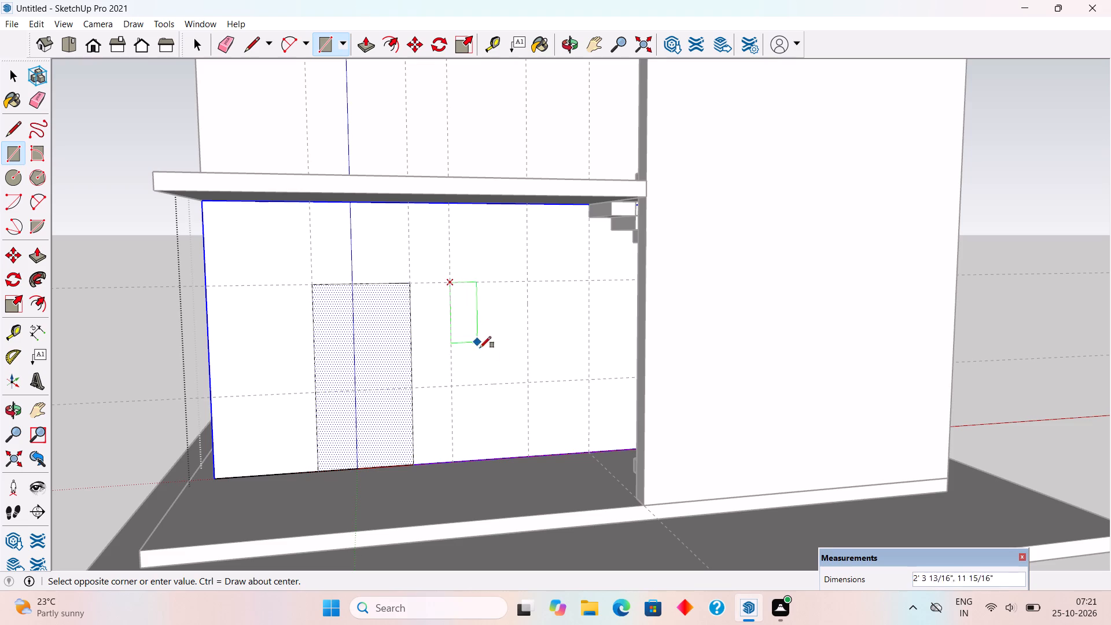
pyautogui.click(532, 383)
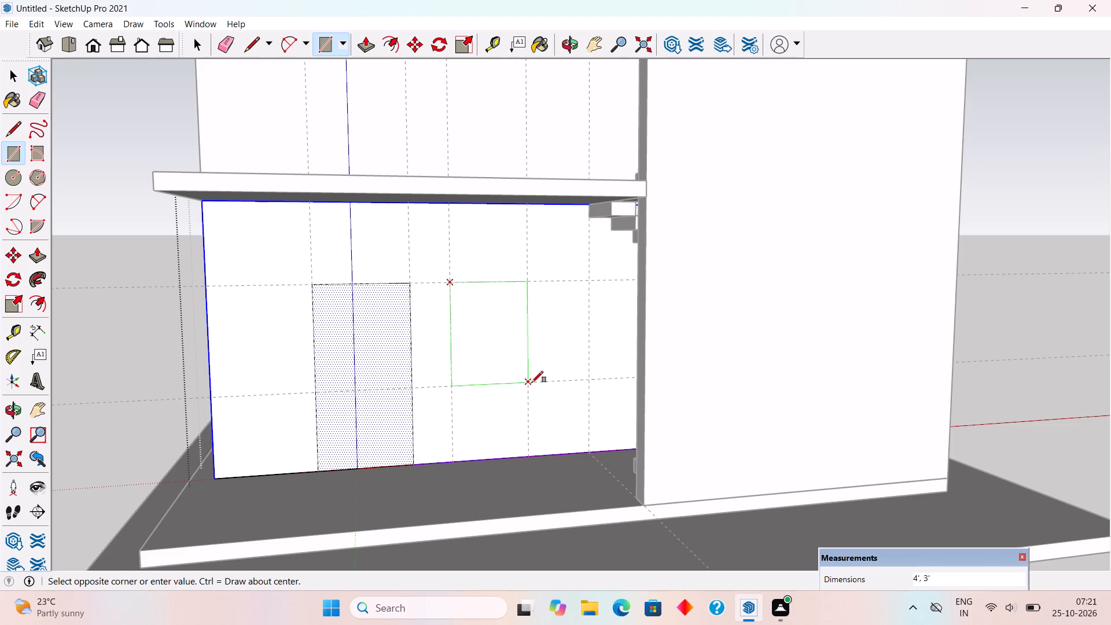
pyautogui.press('space')
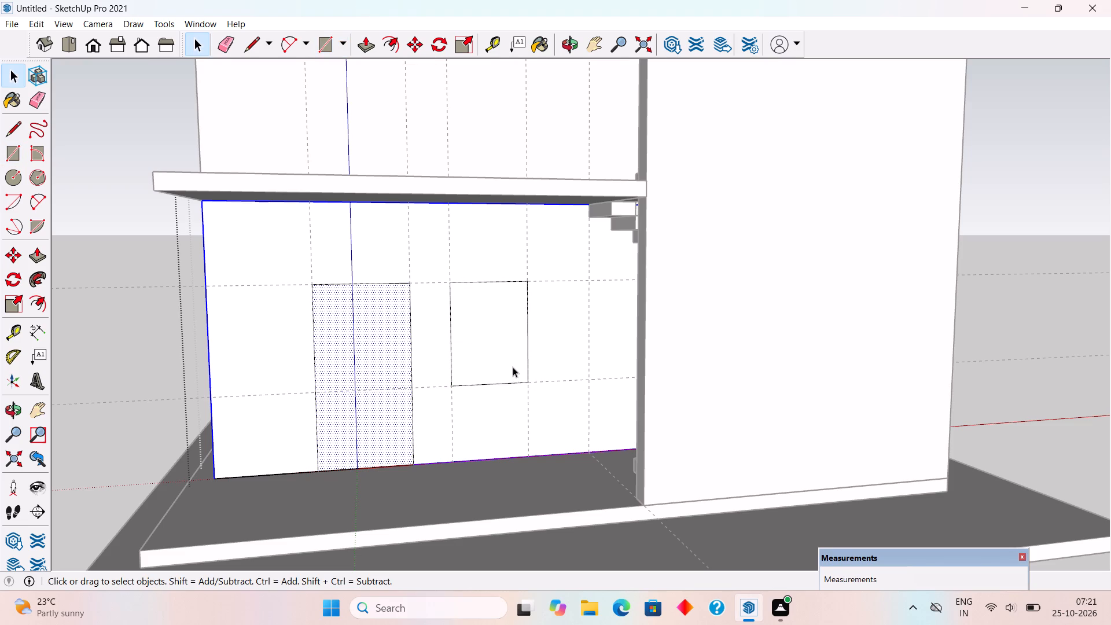
# Push the window and door outlines through the wall's thickness to cut both openings, and leave the wall's editing context.
pyautogui.press('p')
pyautogui.moveTo(507, 357); pyautogui.dragTo(478, 315)
pyautogui.moveTo(350, 426); pyautogui.dragTo(381, 329)
pyautogui.press('space')
pyautogui.scroll(-5, 381, 329)
pyautogui.click(209, 274)
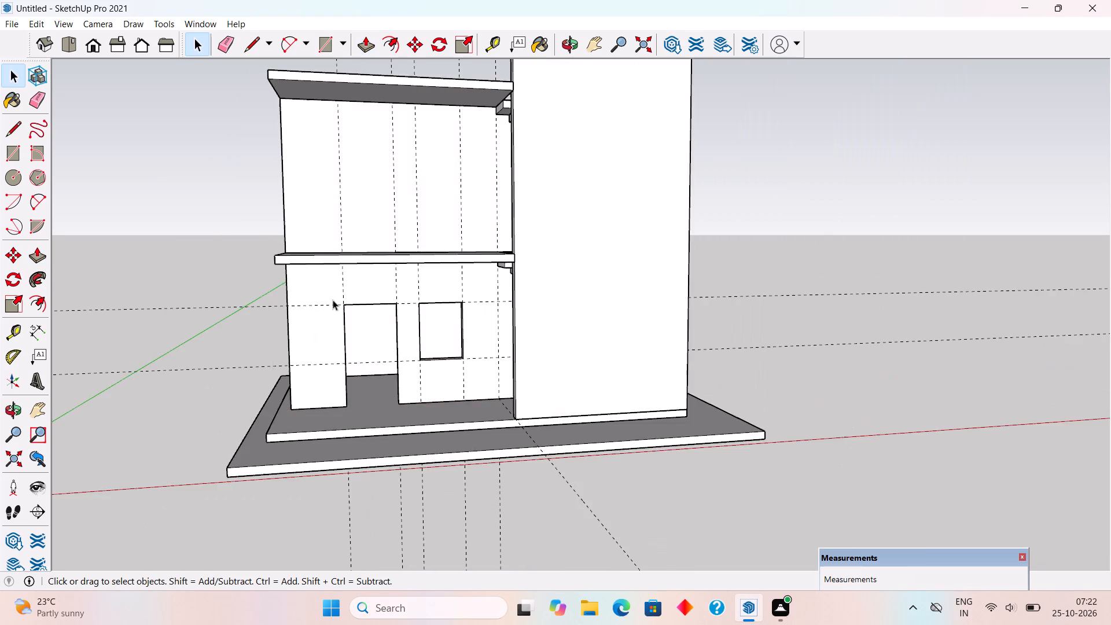
# Draw a 3' 6" by 7' rectangle filling the door opening, from its upper corner to the opposite floor corner.
pyautogui.scroll(4, 442, 335)
pyautogui.scroll(3, 120, 275)
pyautogui.scroll(2, 259, 325)
pyautogui.press('r')
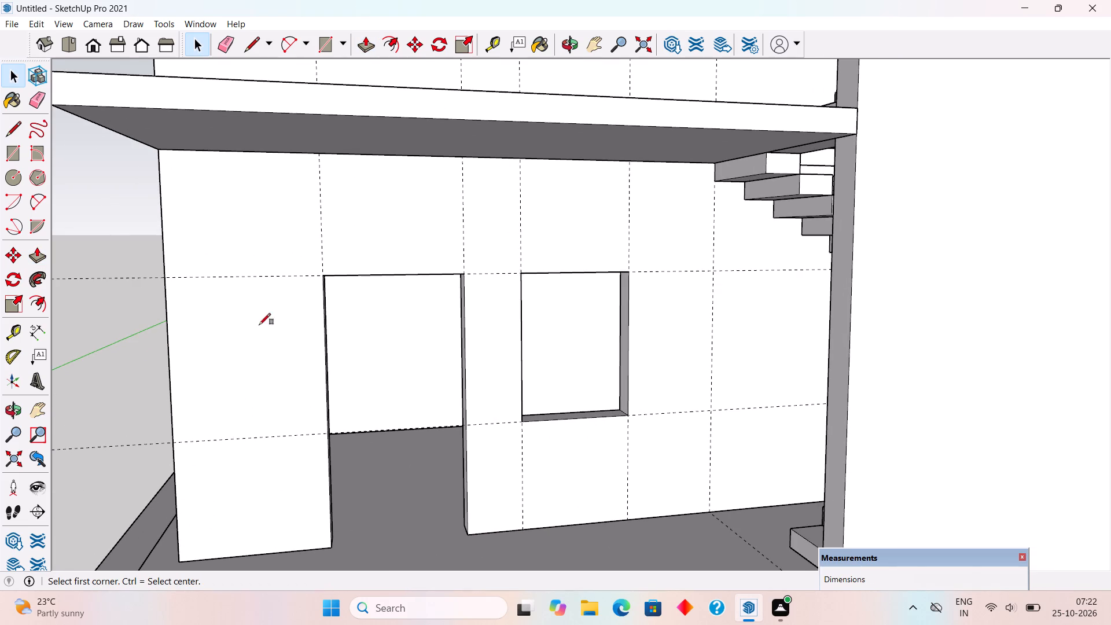
pyautogui.click(320, 276)
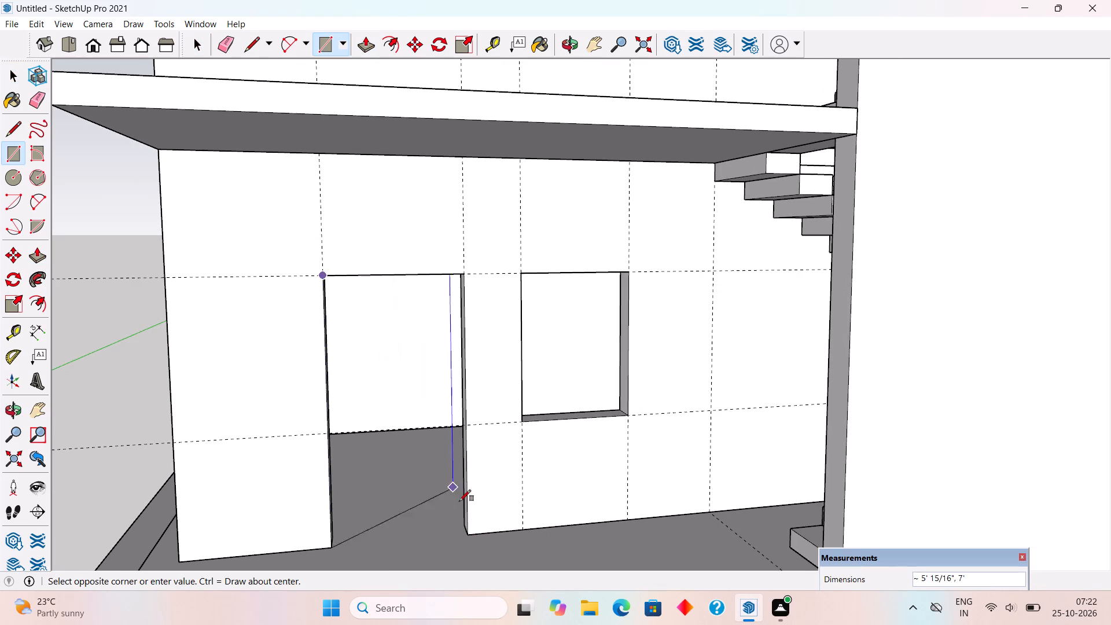
pyautogui.click(470, 536)
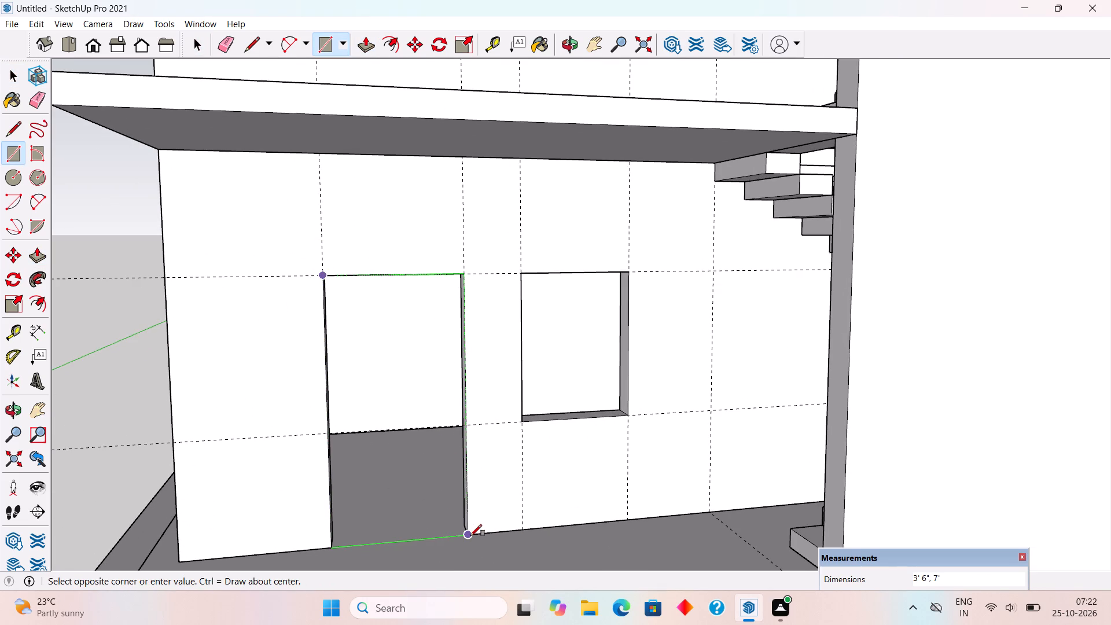
# Offset the door rectangle's outline 3" inward for the frame.
pyautogui.press('f')
pyautogui.click(428, 528)
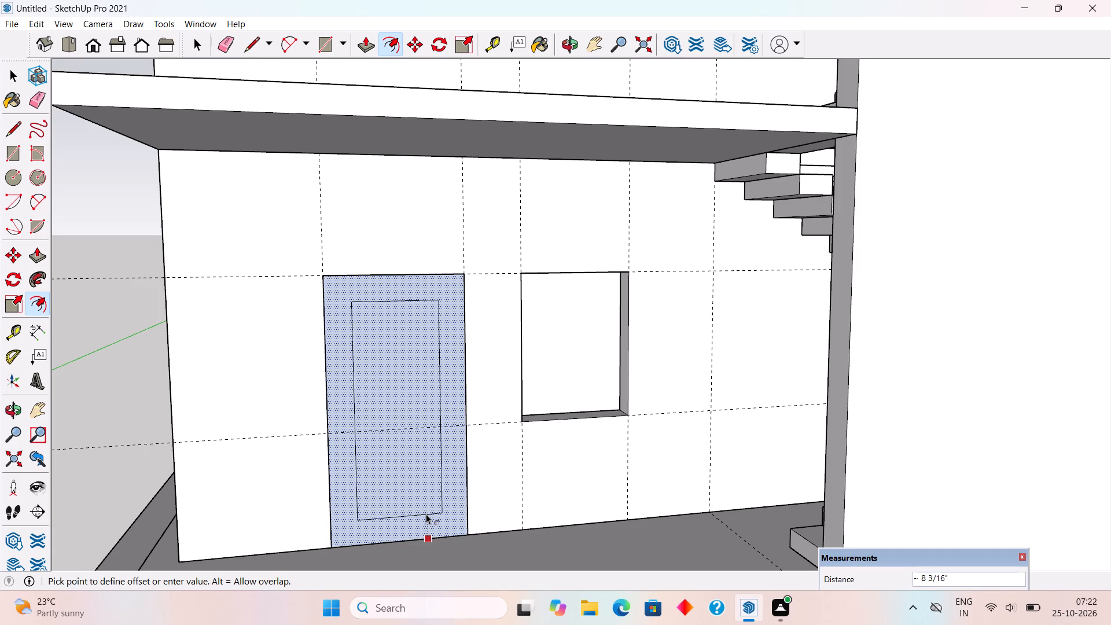
pyautogui.write('3"')
pyautogui.press('Return')
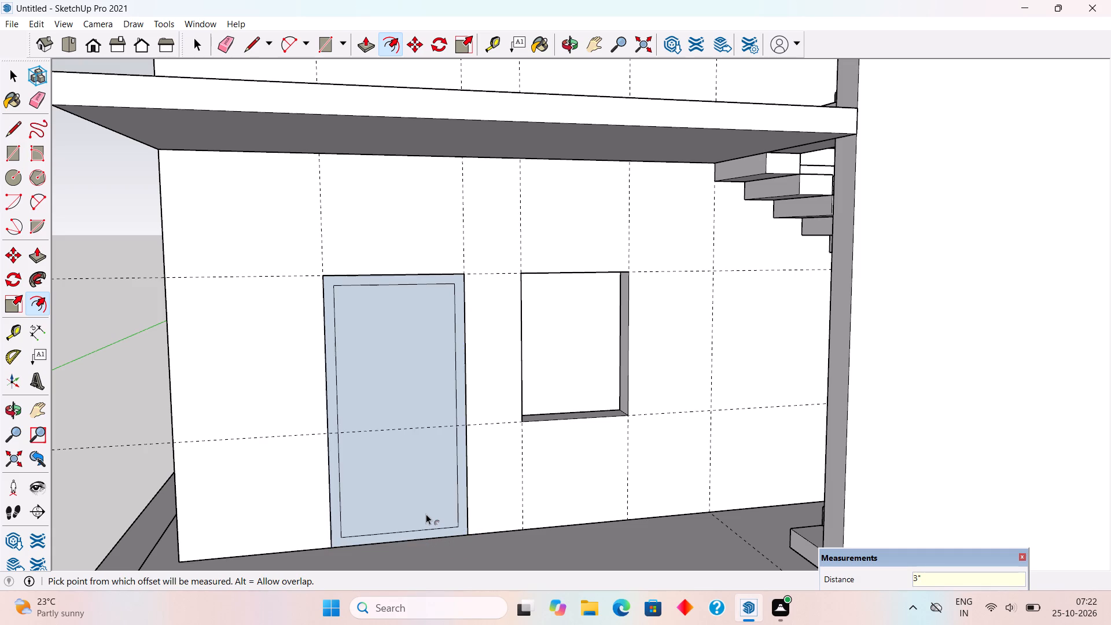
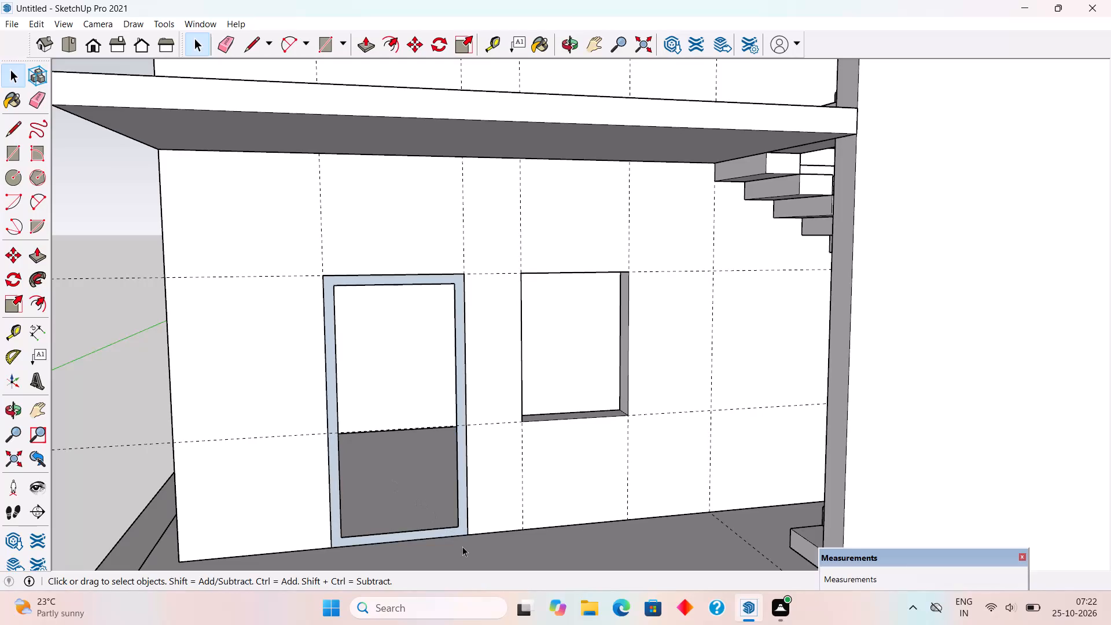
# Extrude the door frame's face outward by 3" with Push/Pull.
pyautogui.press('p')
pyautogui.click(461, 523)
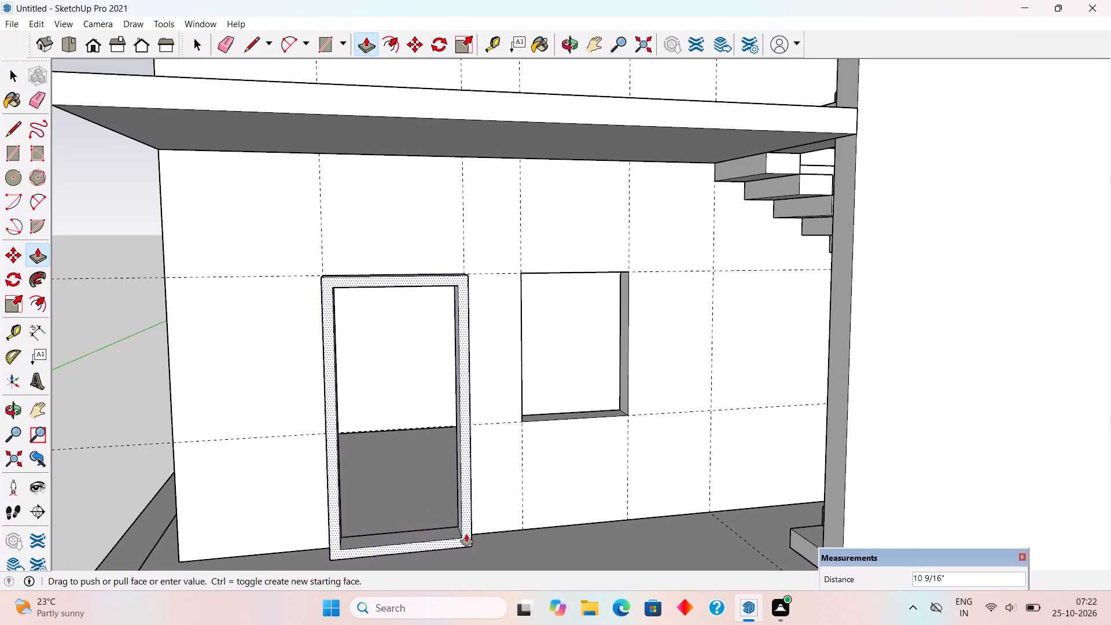
pyautogui.write('3"')
pyautogui.press('Return')
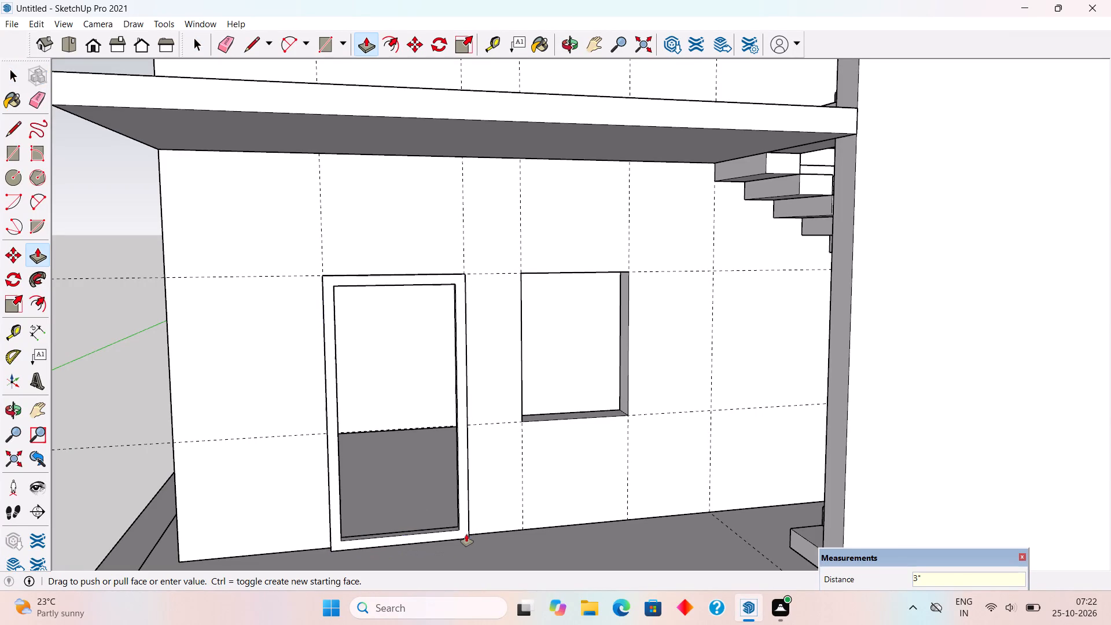
pyautogui.press('space')
# Select the whole door frame solid with its connected geometry and make it a group.
pyautogui.scroll(-5, 496, 324)
pyautogui.moveTo(504, 442); pyautogui.dragTo(657, 461, button='middle')
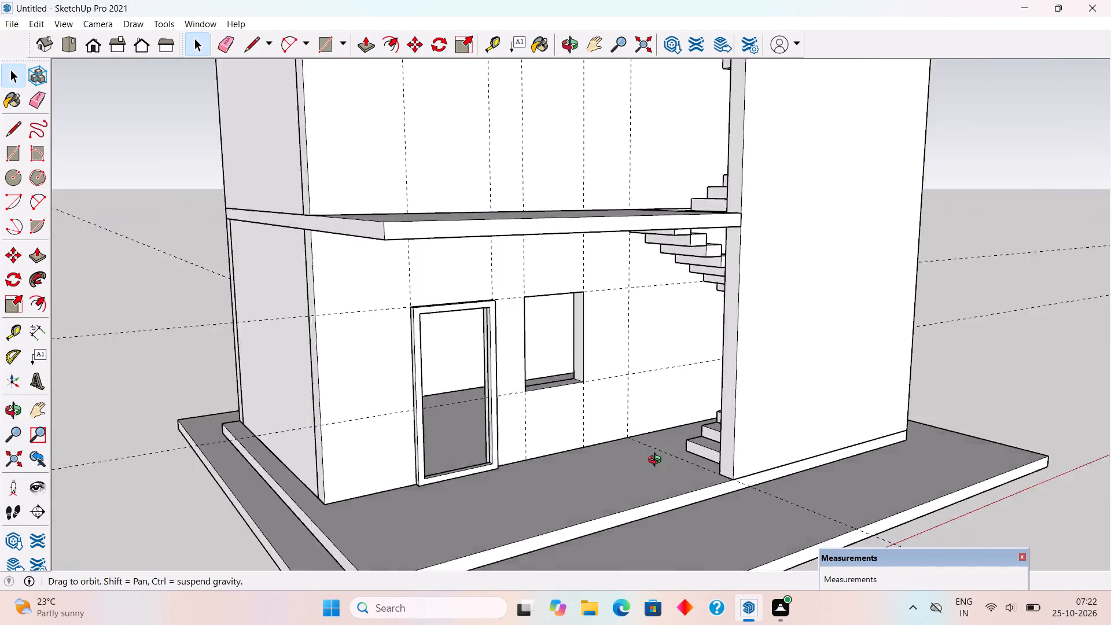
pyautogui.moveTo(657, 461); pyautogui.dragTo(744, 451, button='middle')
pyautogui.scroll(6, 476, 529)
pyautogui.scroll(4, 570, 426)
pyautogui.scroll(-2, 570, 431)
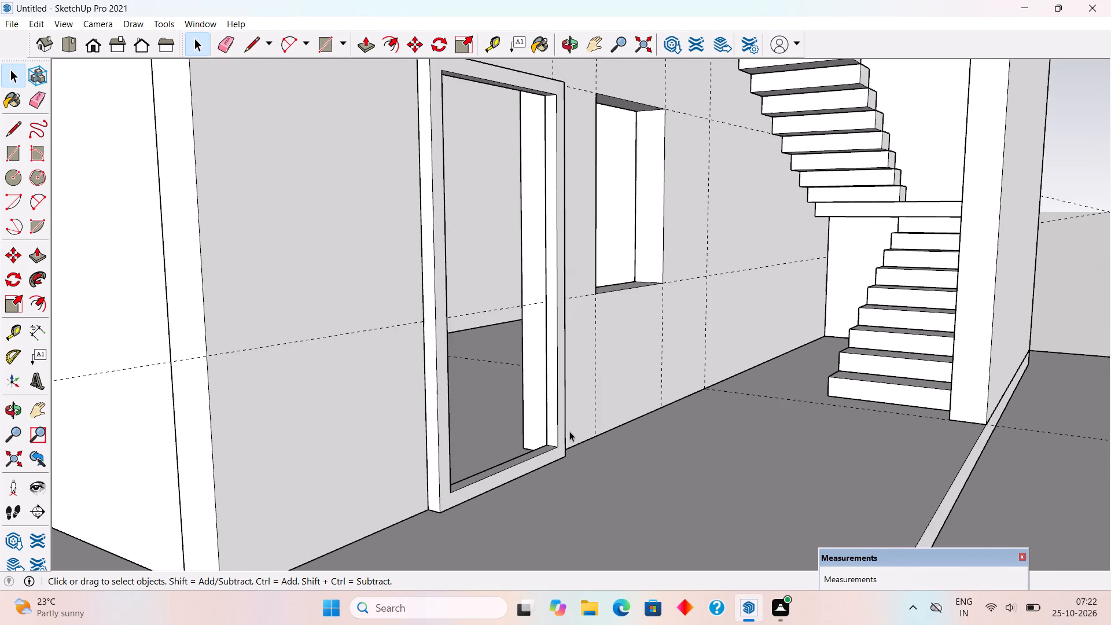
pyautogui.scroll(-1, 569, 431)
pyautogui.tripleClick(560, 271)
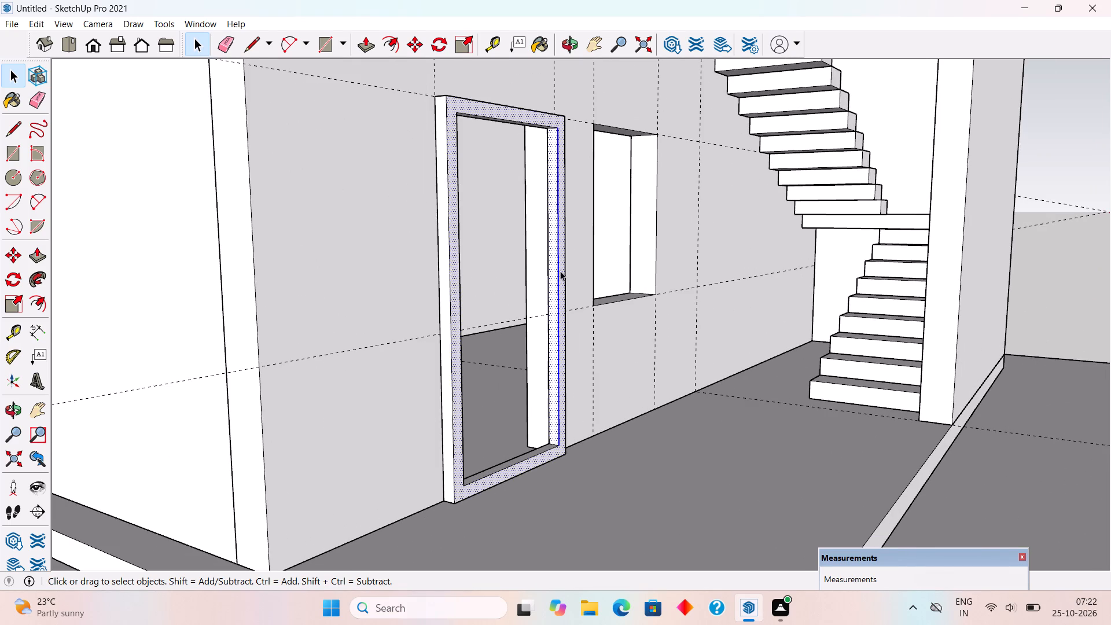
pyautogui.rightClick(560, 271)
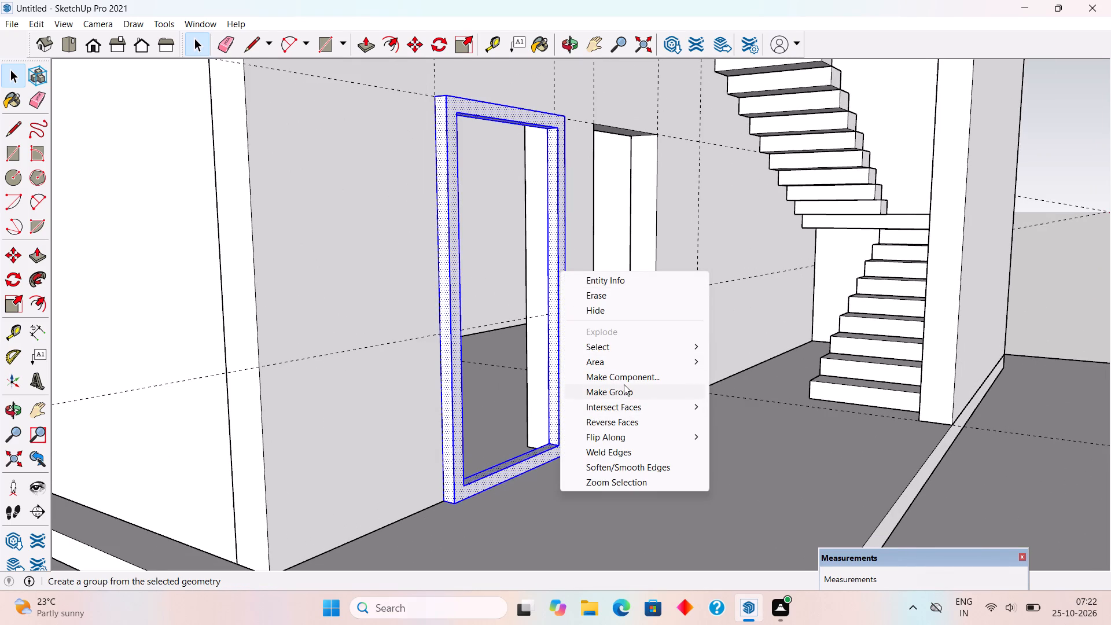
pyautogui.click(625, 393)
# Move the door frame group by its lower floor corner about 5 1/4" back into the wall opening, and deselect it.
pyautogui.moveTo(566, 455); pyautogui.dragTo(550, 512, button='middle')
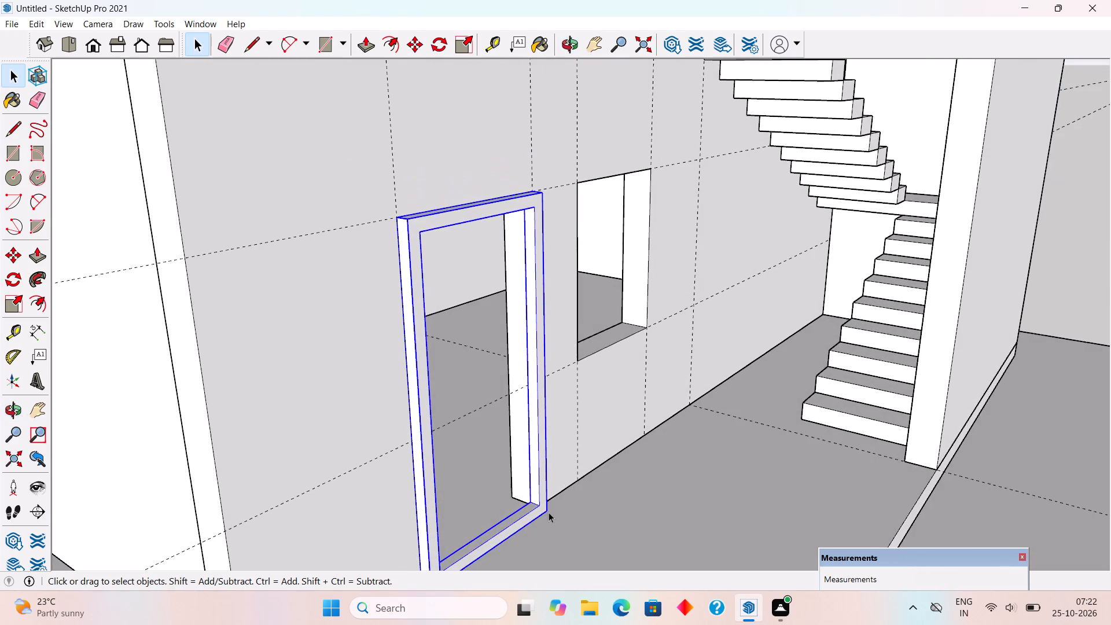
pyautogui.scroll(4, 549, 512)
pyautogui.press('m')
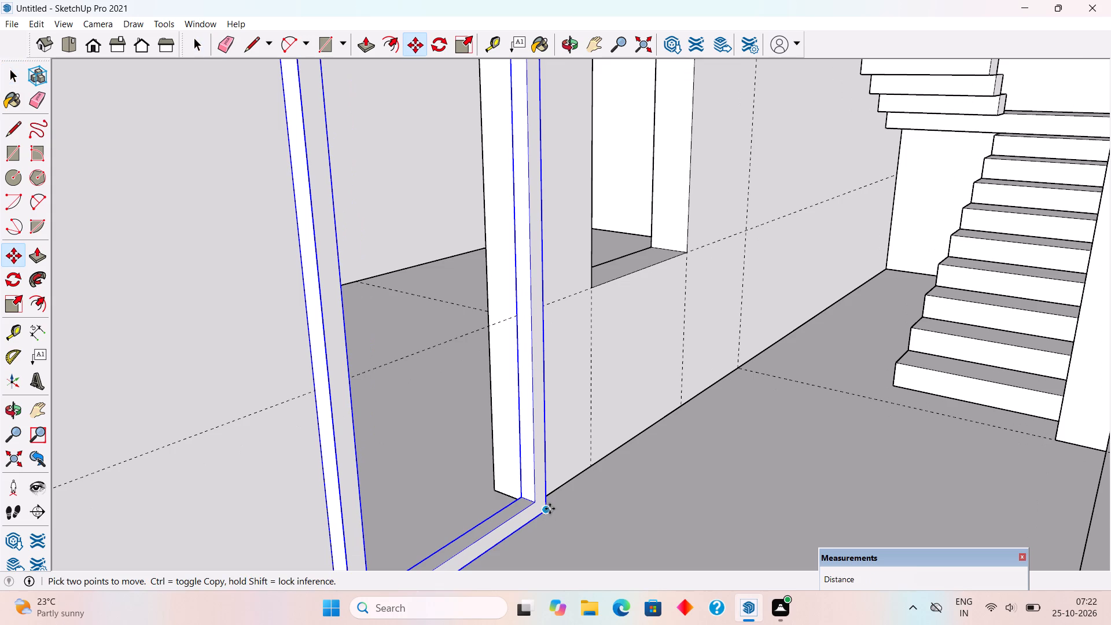
pyautogui.click(551, 509)
pyautogui.click(524, 499)
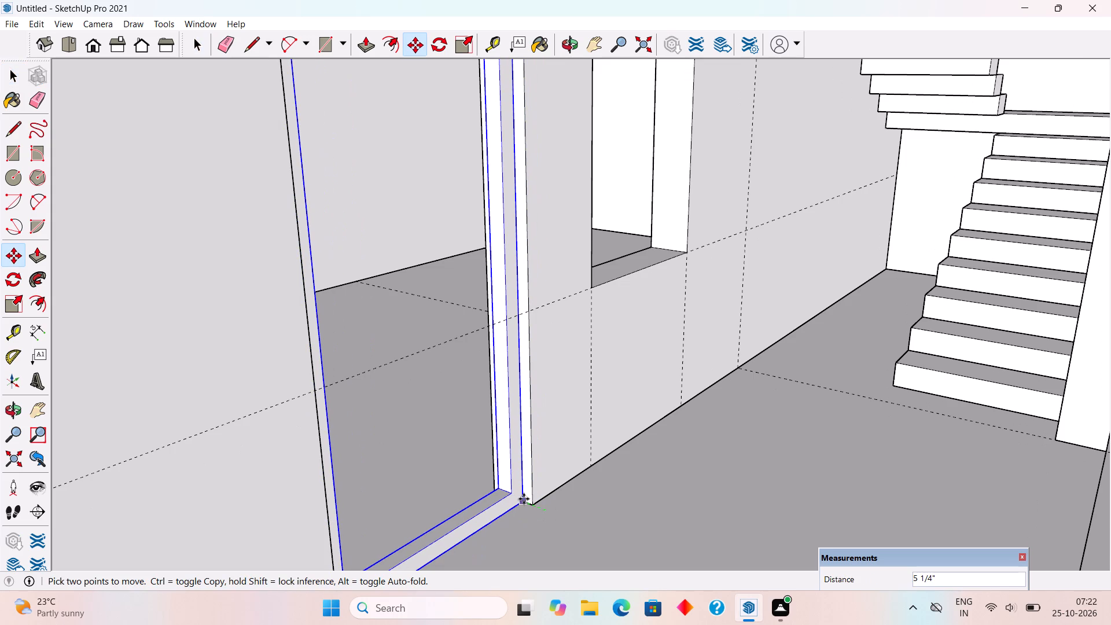
pyautogui.scroll(-10, 523, 495)
pyautogui.press('space')
pyautogui.moveTo(650, 508); pyautogui.dragTo(454, 458, button='middle')
pyautogui.click(186, 361)
# Draw a 3' by 6' 6" rectangle for the door panel between opposite inner corners of the frame.
pyautogui.scroll(2, 555, 358)
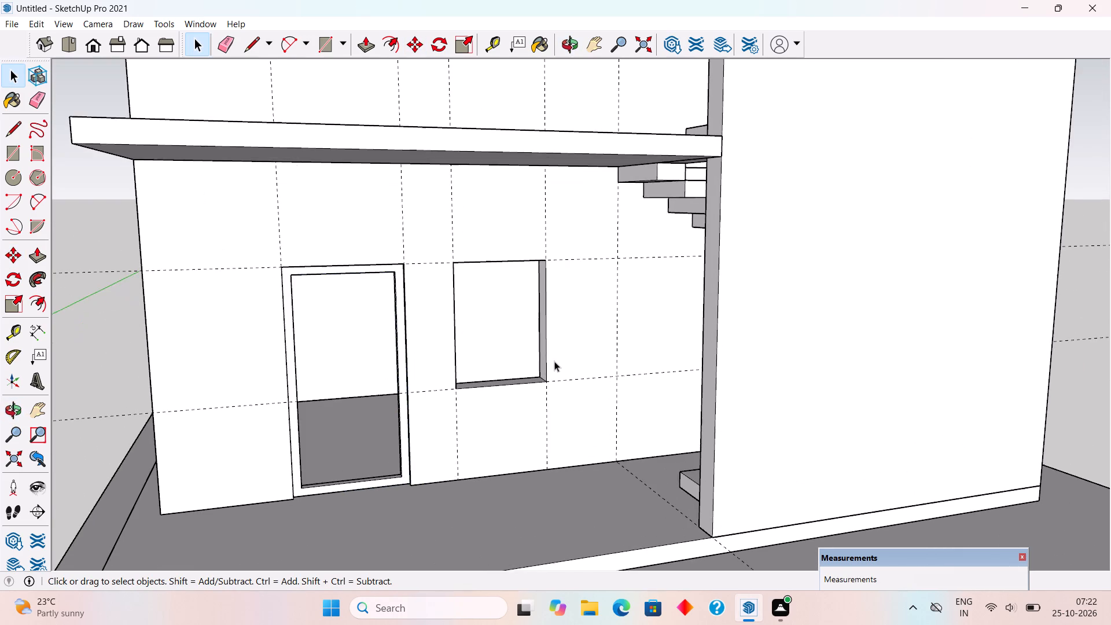
pyautogui.moveTo(521, 453); pyautogui.dragTo(498, 459, button='middle')
pyautogui.scroll(5, 361, 512)
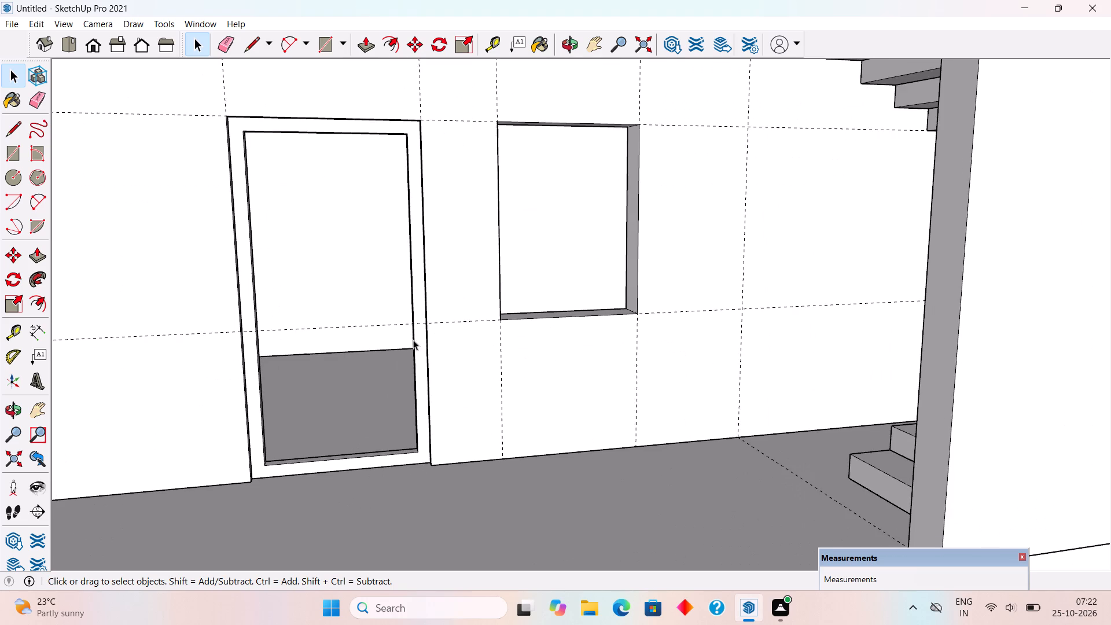
pyautogui.scroll(2, 402, 125)
pyautogui.press('r')
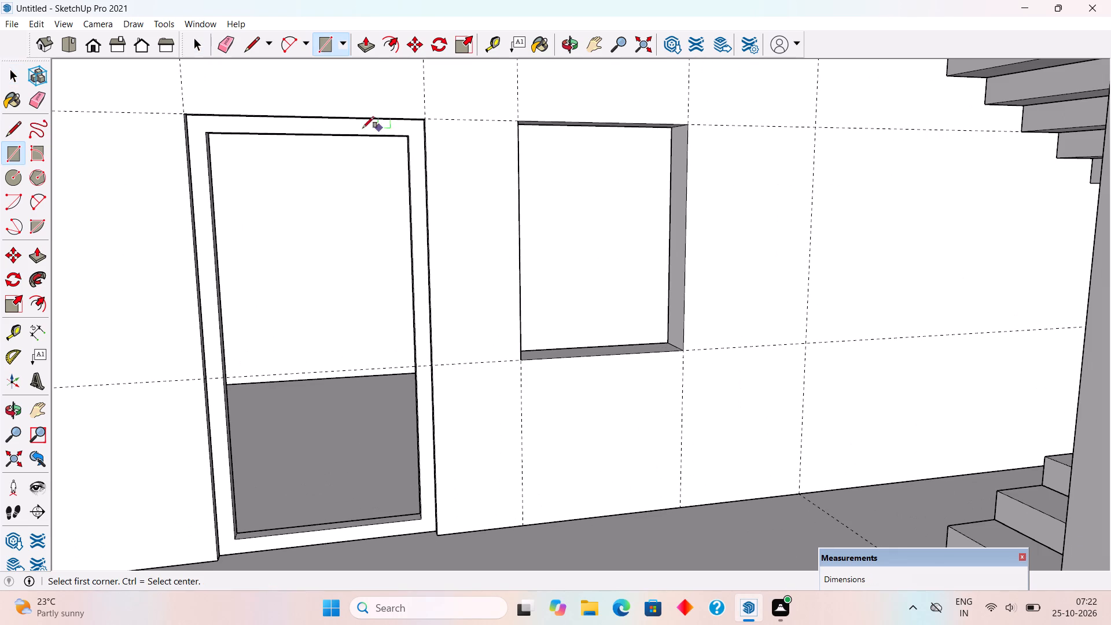
pyautogui.click(208, 134)
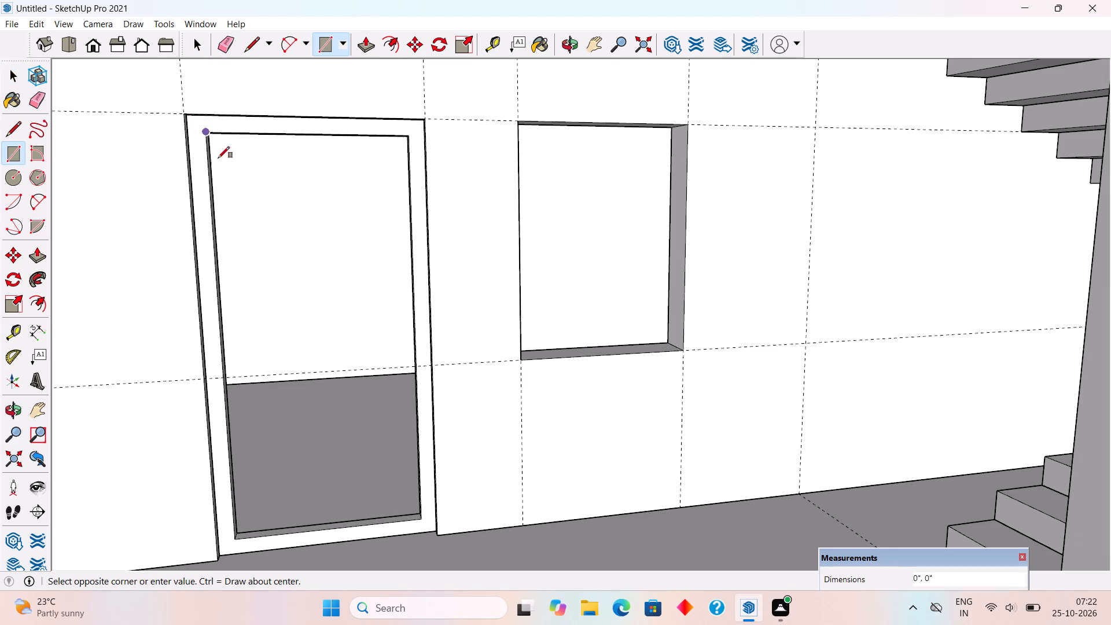
pyautogui.click(421, 519)
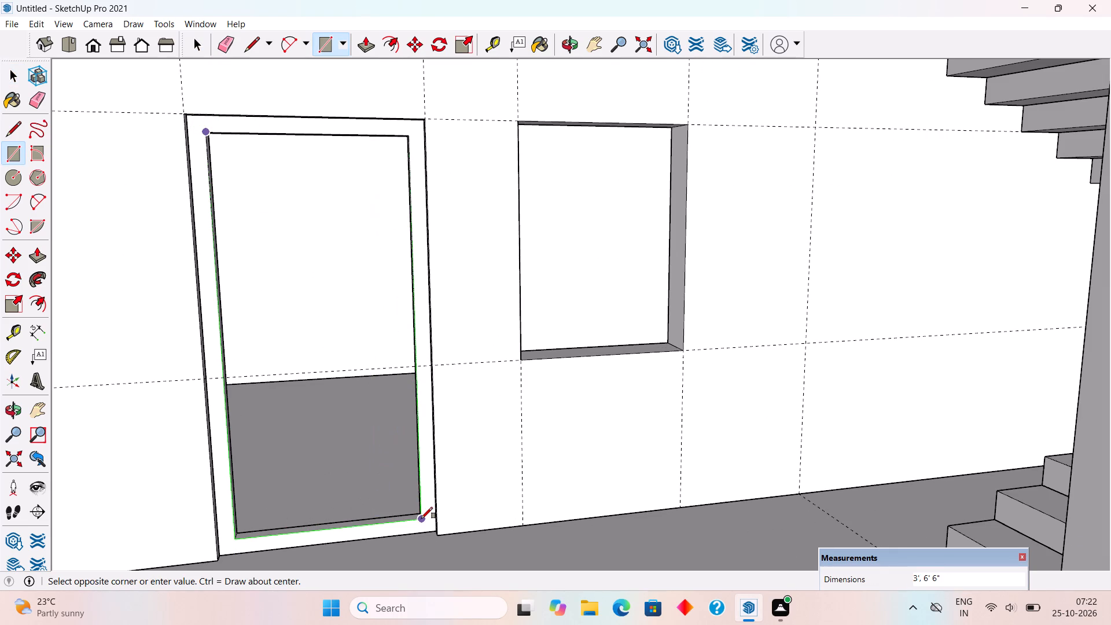
# Extrude the door panel rectangle outward by 2" with Push/Pull.
pyautogui.press('p')
pyautogui.click(414, 506)
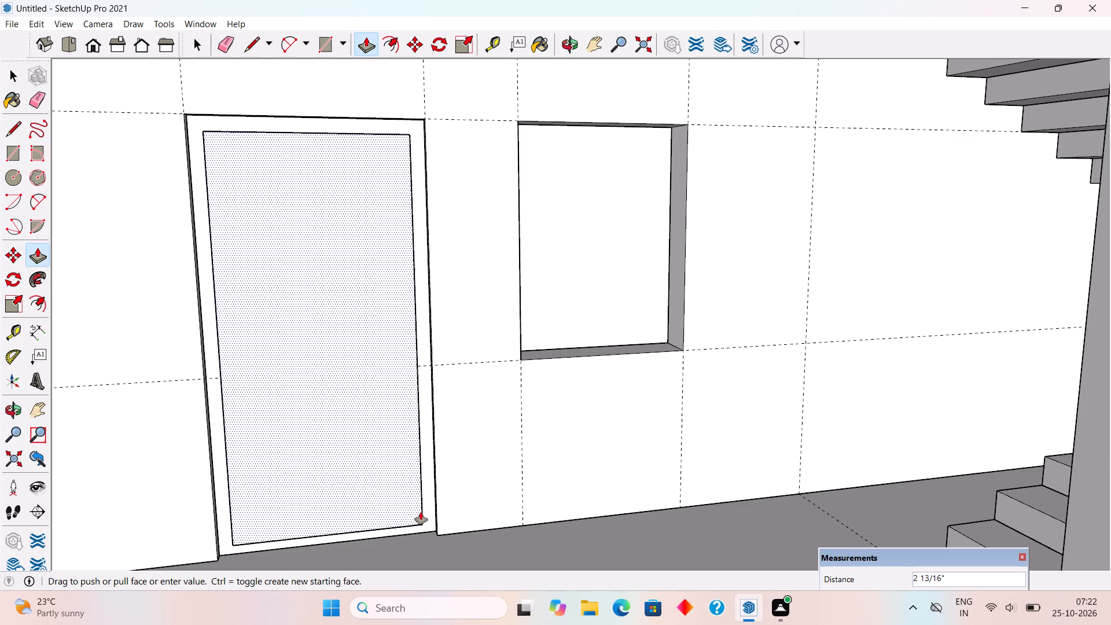
pyautogui.write('2"')
pyautogui.press('Return')
pyautogui.press('space')
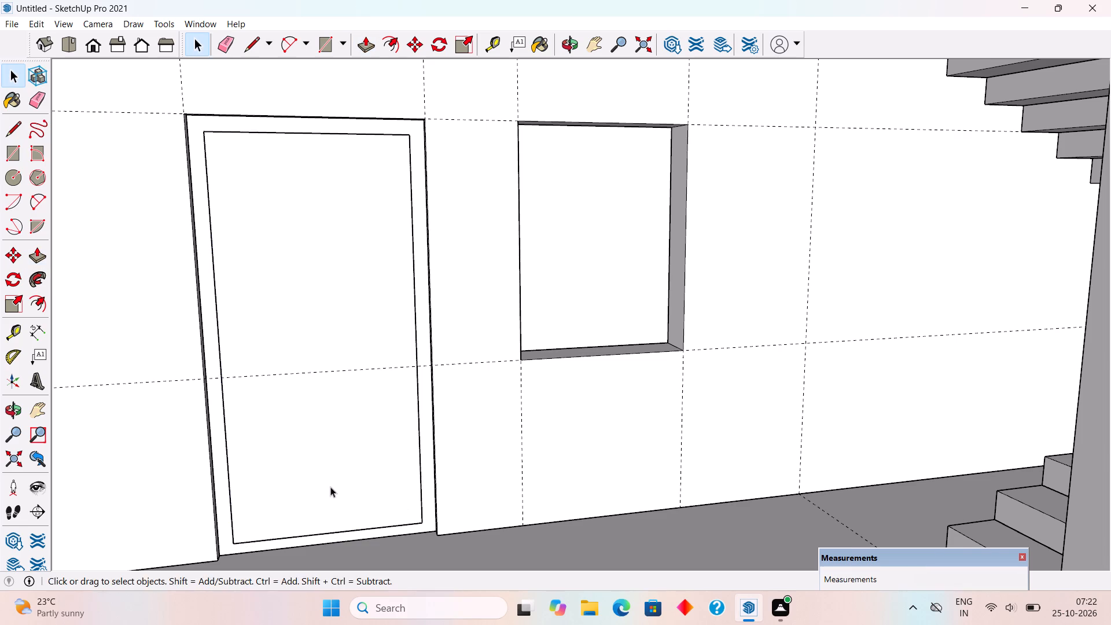
# Select the whole door panel with its connected geometry, make it a group and deselect it.
pyautogui.moveTo(330, 484); pyautogui.dragTo(448, 421, button='middle')
pyautogui.scroll(-2, 435, 423)
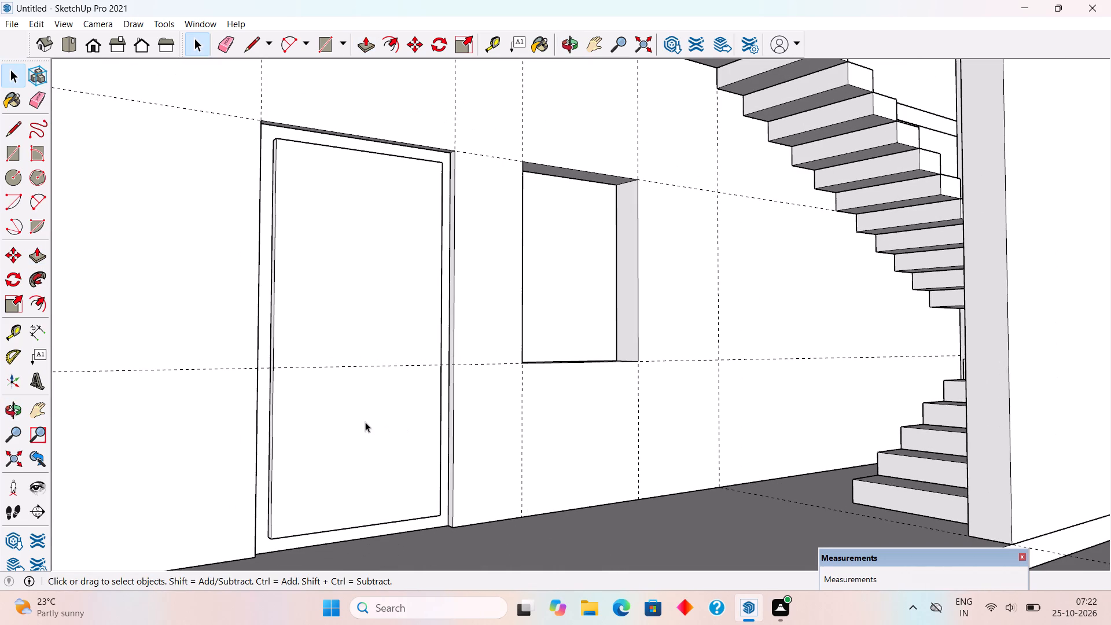
pyautogui.doubleClick(365, 422)
pyautogui.moveTo(365, 422); pyautogui.dragTo(367, 417)
pyautogui.rightClick(367, 417)
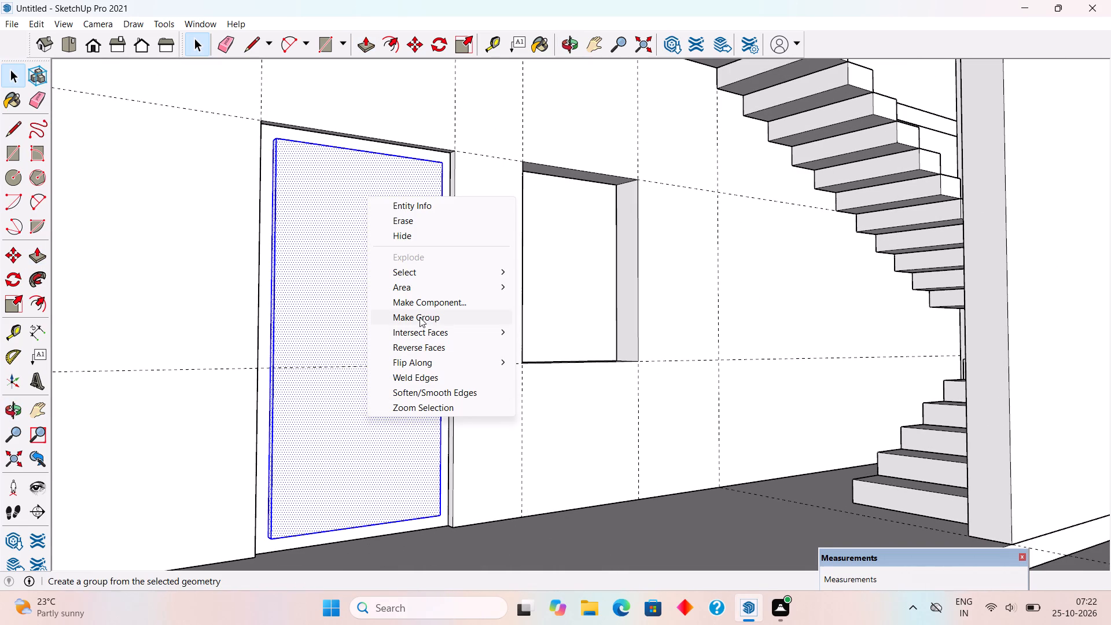
pyautogui.click(420, 317)
pyautogui.scroll(-5, 422, 315)
pyautogui.click(98, 275)
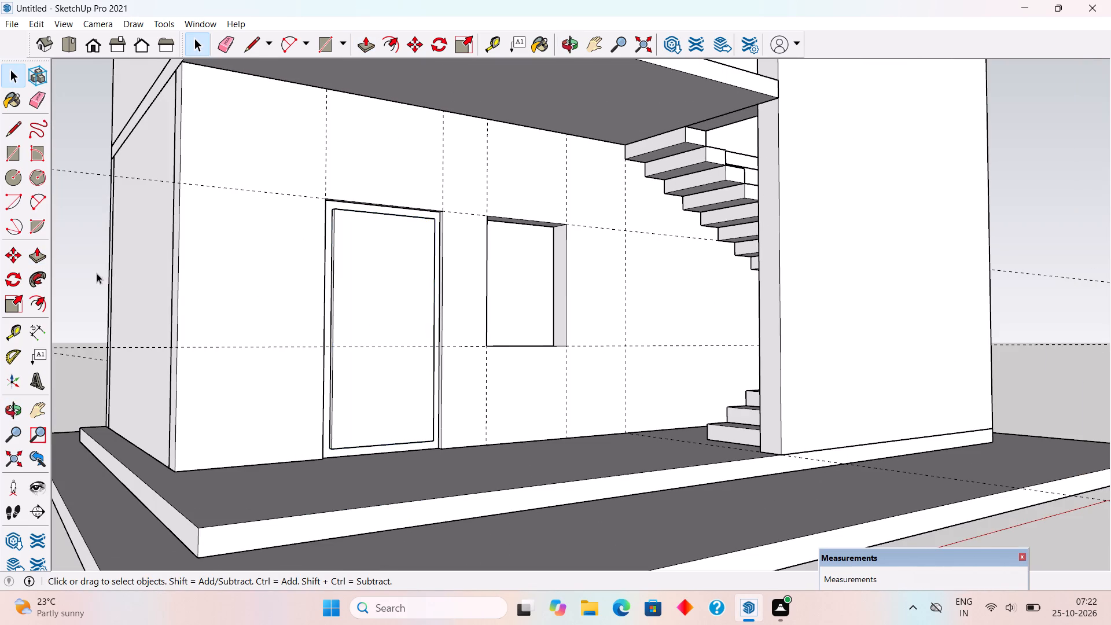
# Move the door panel group by its lower corner back into the frame, flush with the frame's face.
pyautogui.moveTo(279, 384); pyautogui.dragTo(366, 478, button='middle')
pyautogui.scroll(7, 465, 497)
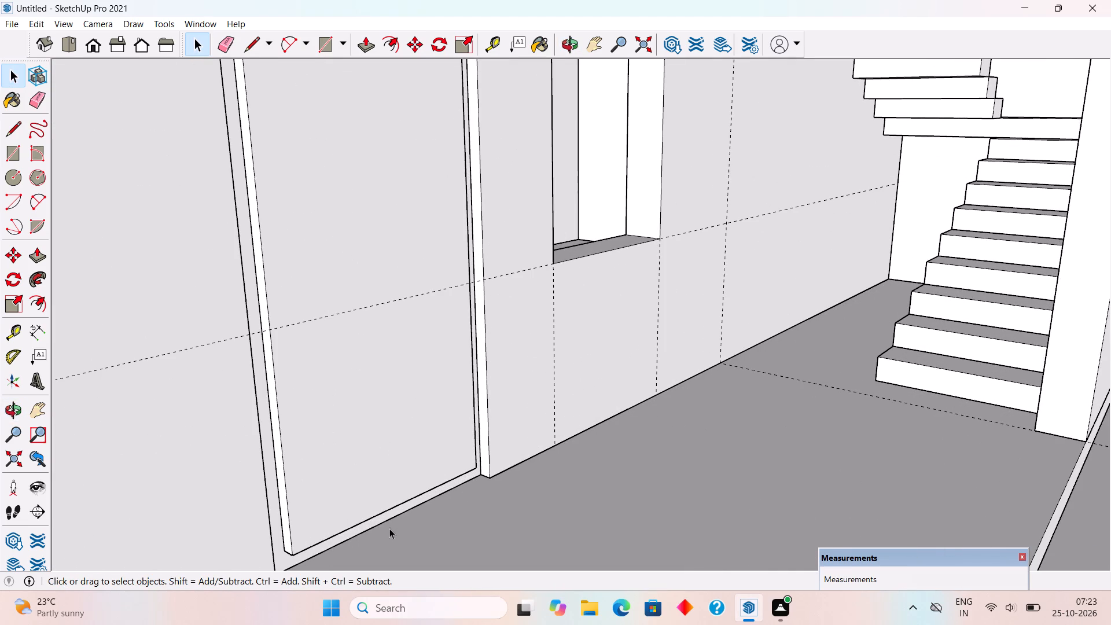
pyautogui.press('m')
pyautogui.click(479, 466)
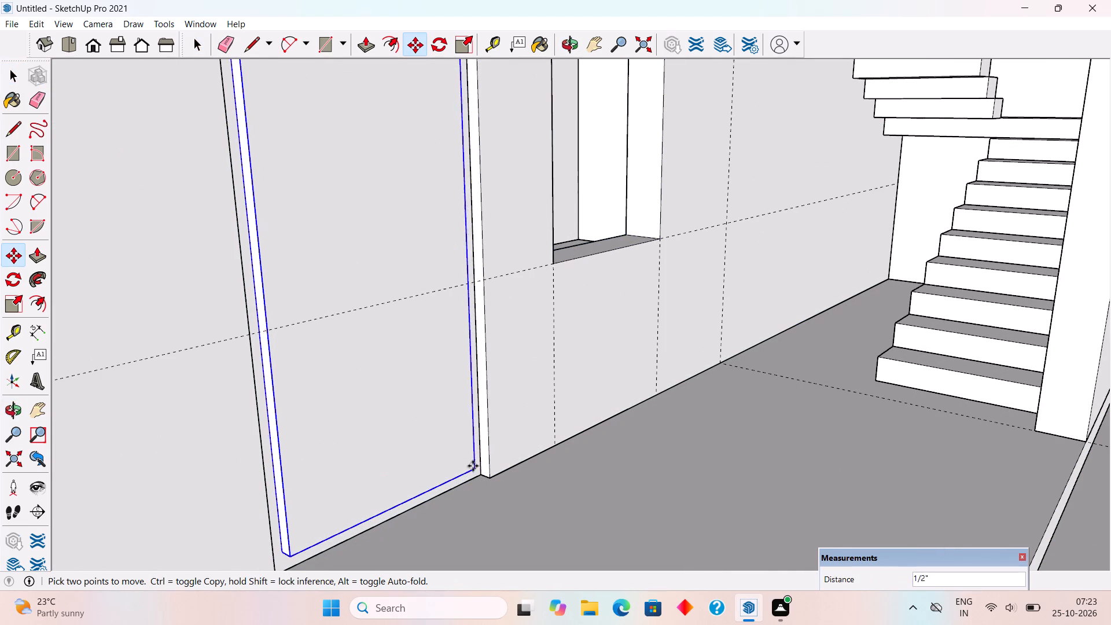
pyautogui.click(466, 458)
pyautogui.press('space')
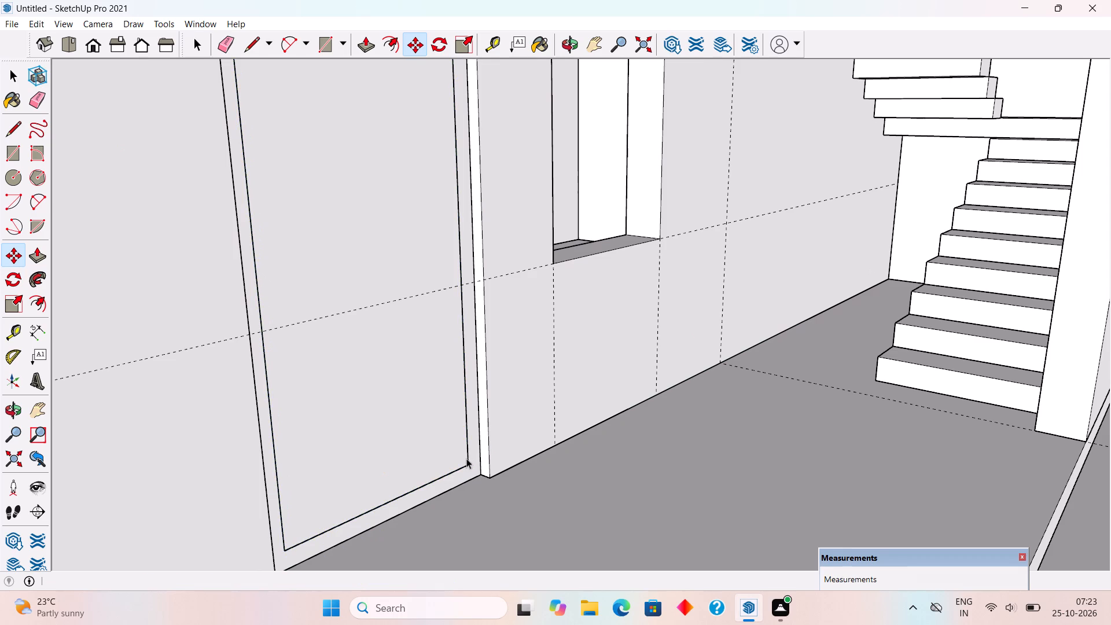
# Draw a narrow vertical handle rectangle about 1" by 1' 2 1/2" on the door panel, near its edge farther from the window.
pyautogui.scroll(-14, 466, 459)
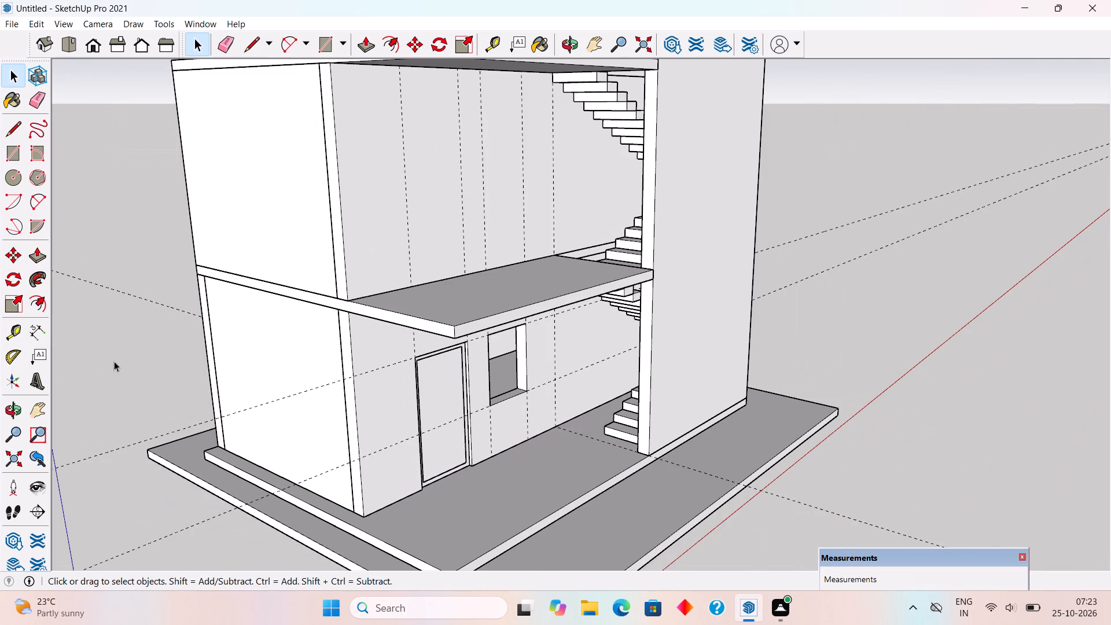
pyautogui.moveTo(516, 443); pyautogui.dragTo(281, 401, button='middle')
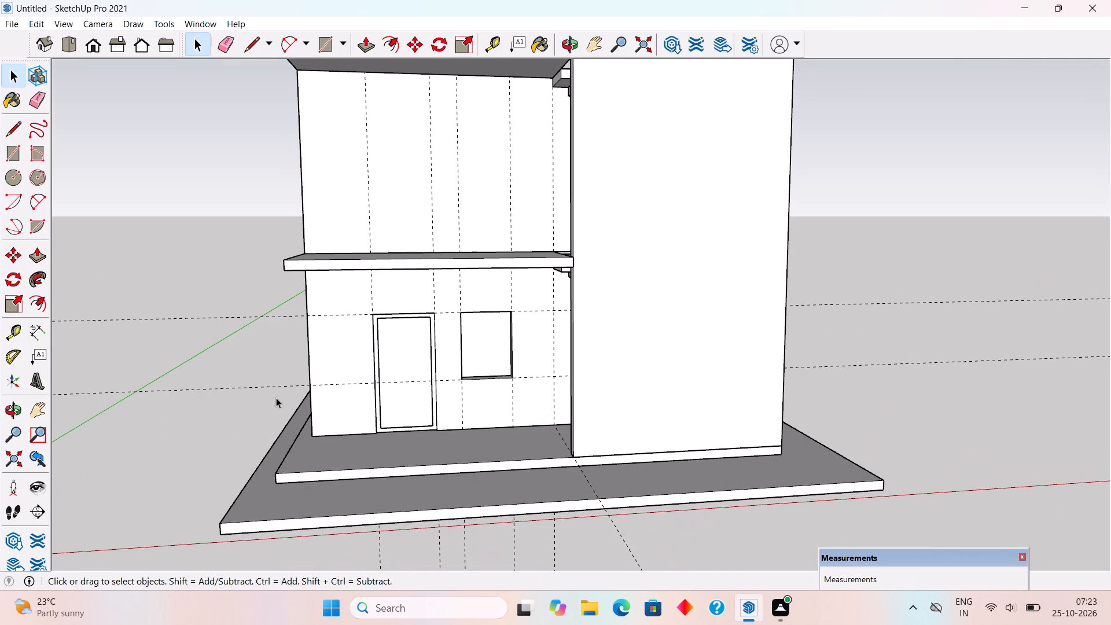
pyautogui.scroll(3, 276, 398)
pyautogui.scroll(4, 465, 332)
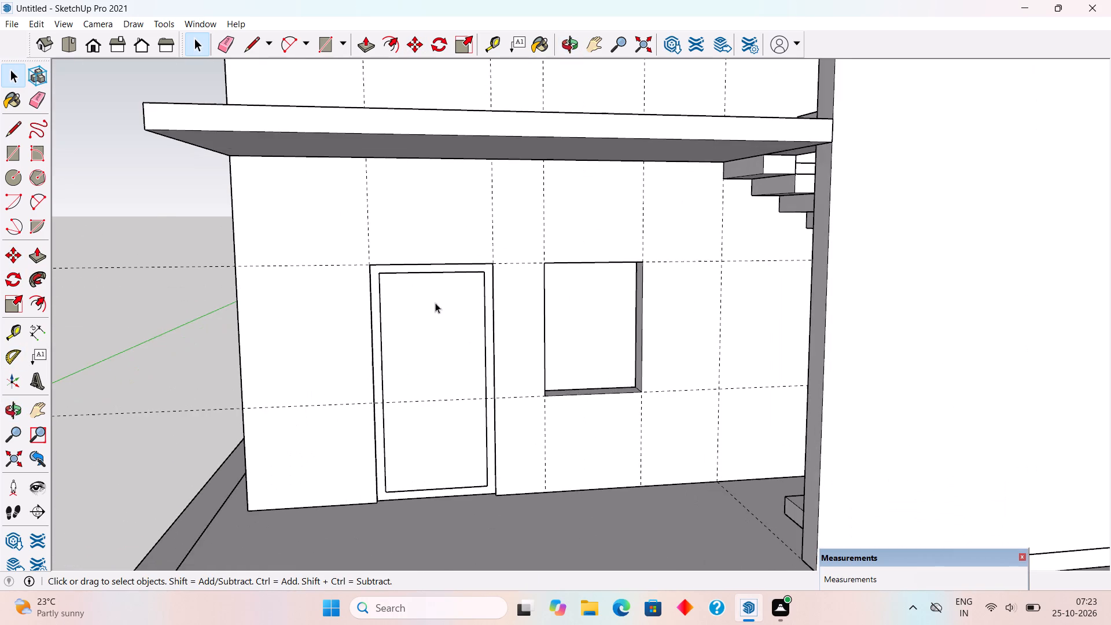
pyautogui.scroll(4, 355, 358)
pyautogui.scroll(1, 393, 400)
pyautogui.moveTo(409, 382); pyautogui.dragTo(394, 360, button='middle')
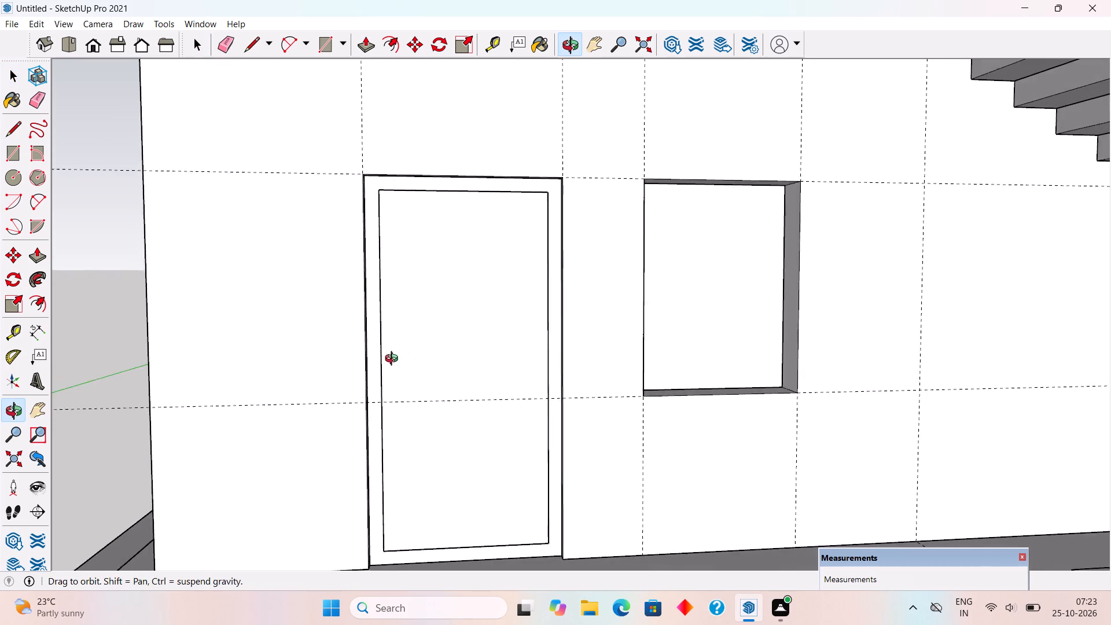
pyautogui.moveTo(394, 360); pyautogui.dragTo(376, 360, button='middle')
pyautogui.scroll(2, 376, 360)
pyautogui.press('r')
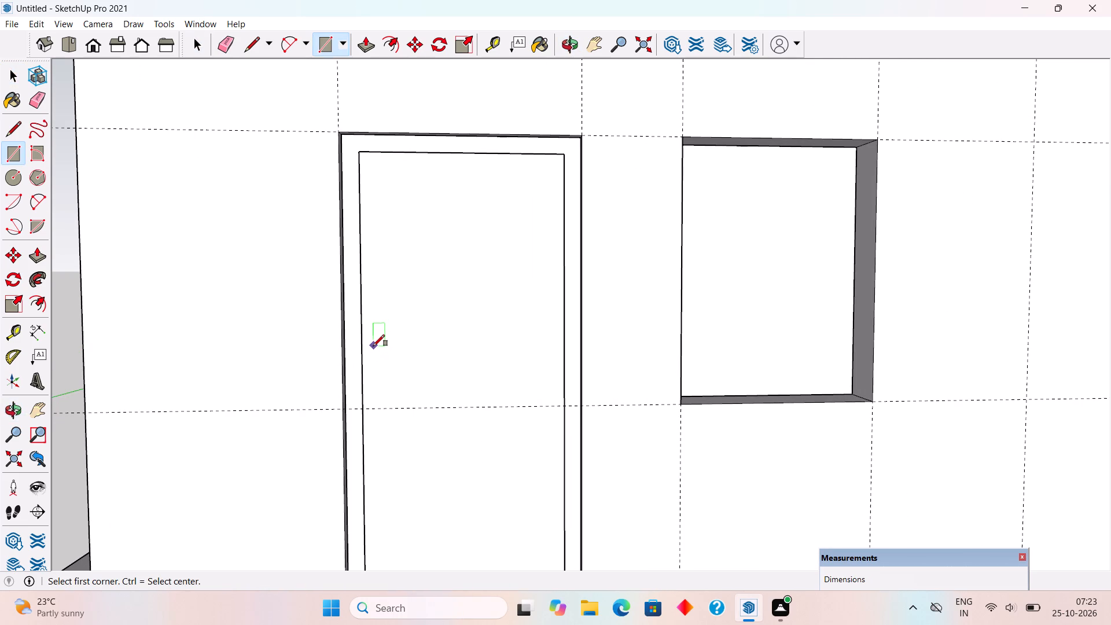
pyautogui.click(372, 343)
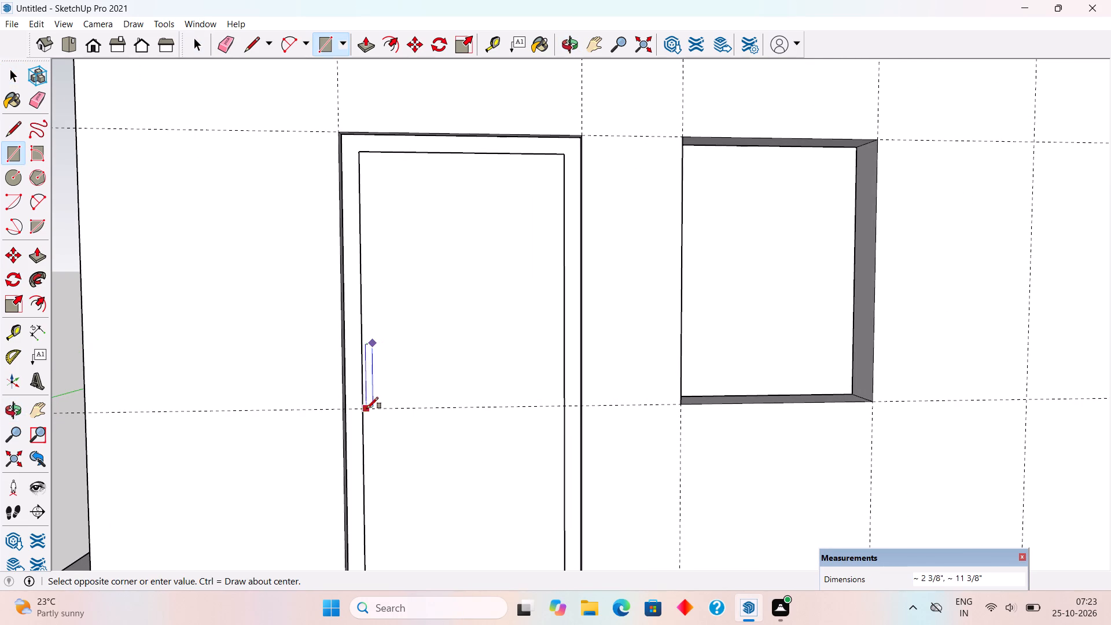
pyautogui.scroll(3, 369, 421)
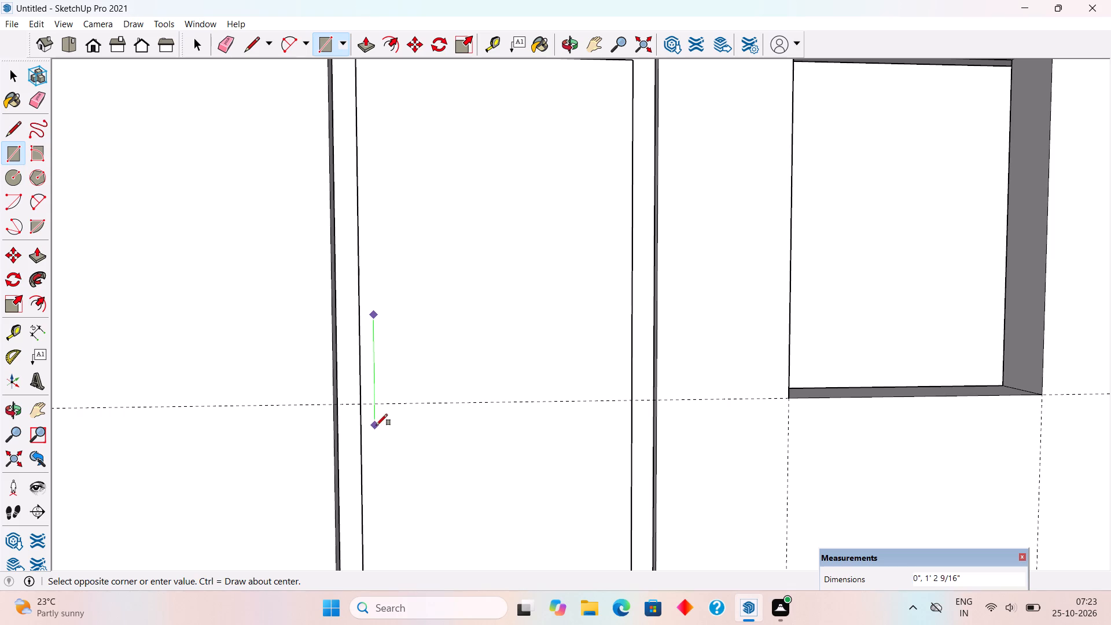
pyautogui.scroll(2, 386, 421)
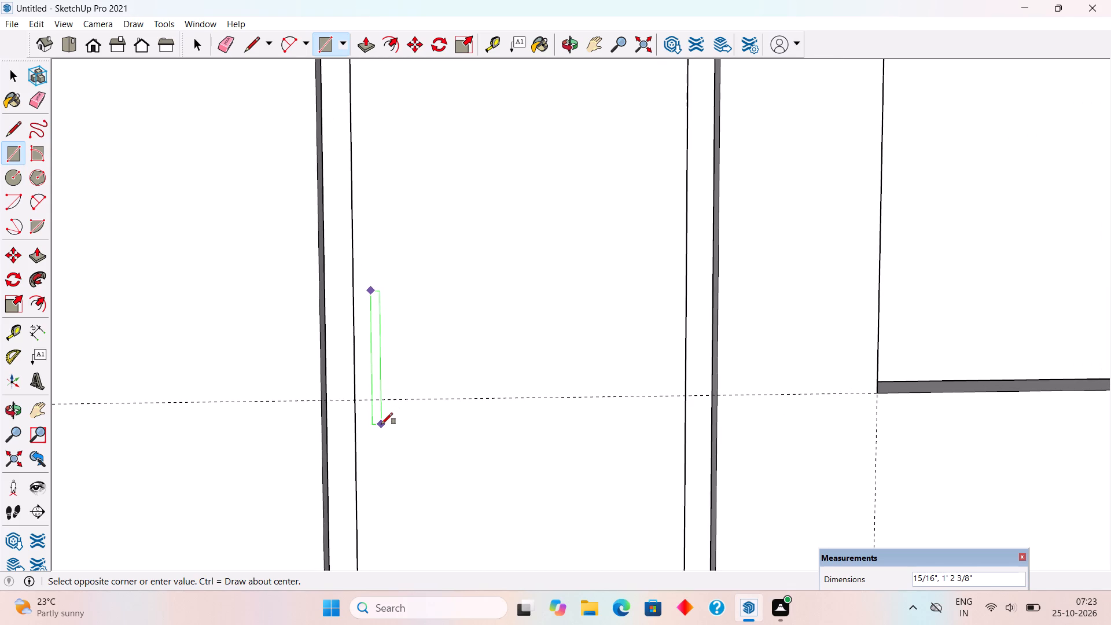
pyautogui.click(382, 426)
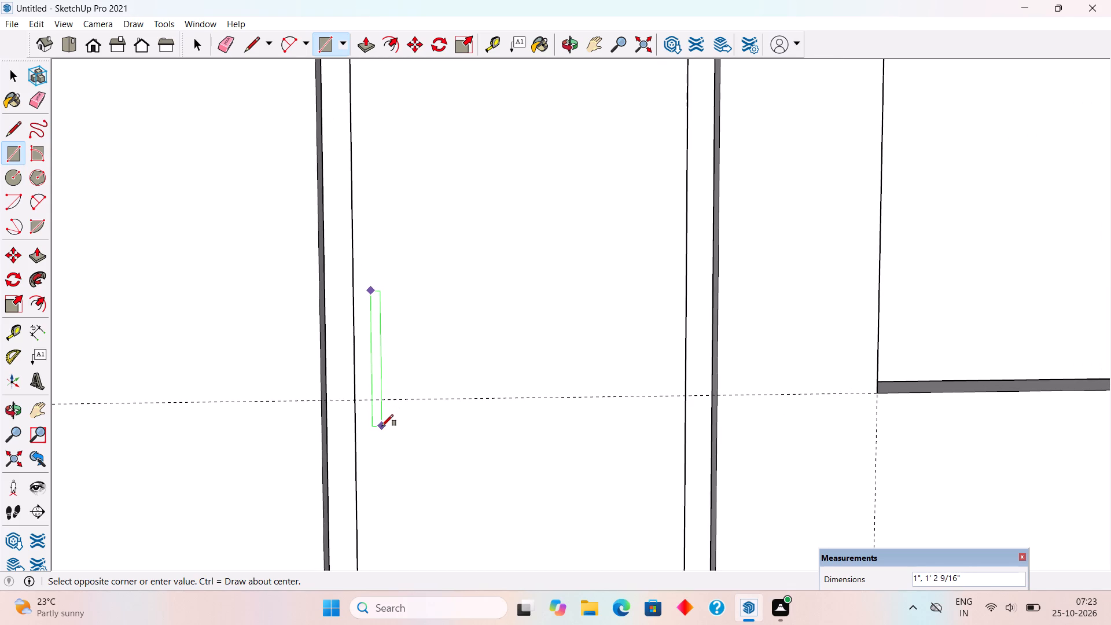
# Extrude the handle rectangle 2" out from the door panel with Push/Pull.
pyautogui.press('p')
pyautogui.click(381, 410)
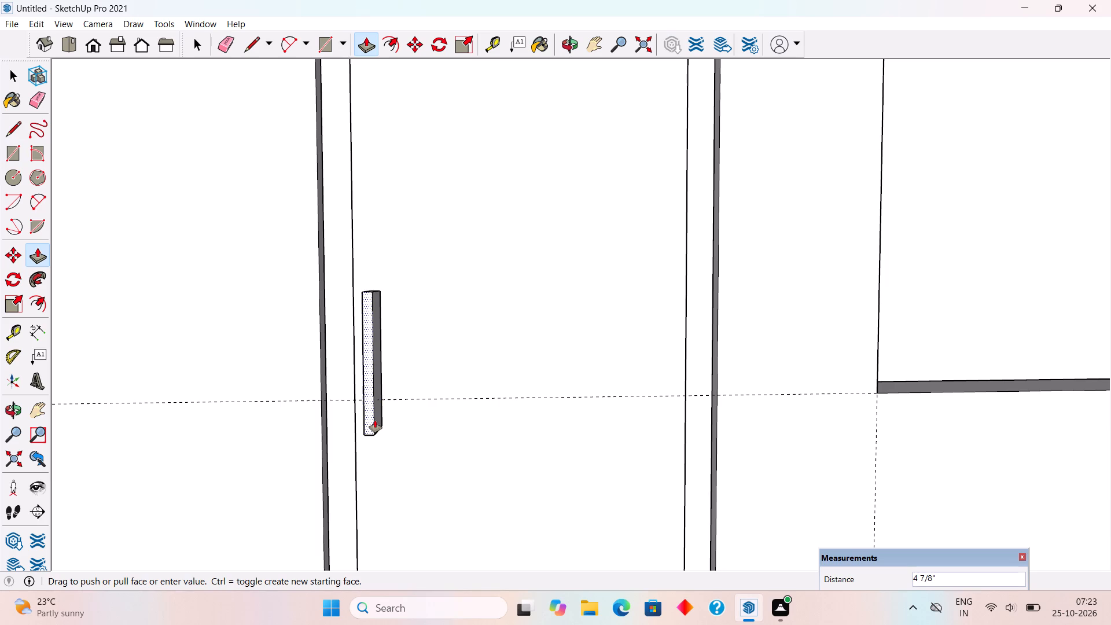
pyautogui.write('2"')
pyautogui.press('Return')
pyautogui.press('space')
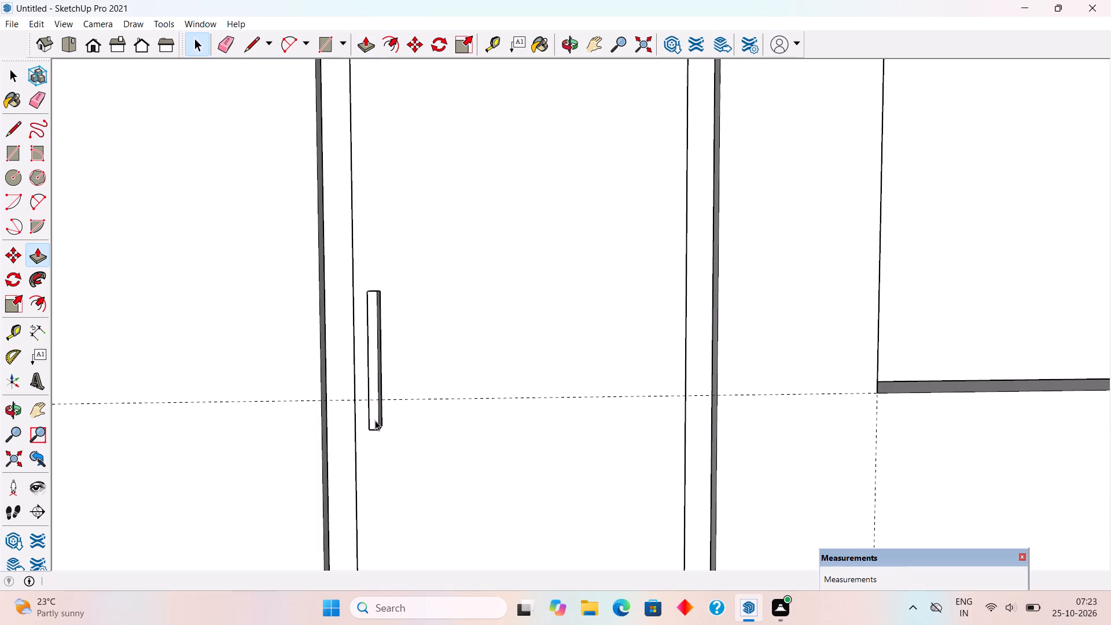
# Offset the outline of the handle's broad side face inward by about 11/16".
pyautogui.moveTo(367, 420); pyautogui.dragTo(719, 466, button='middle')
pyautogui.scroll(3, 459, 526)
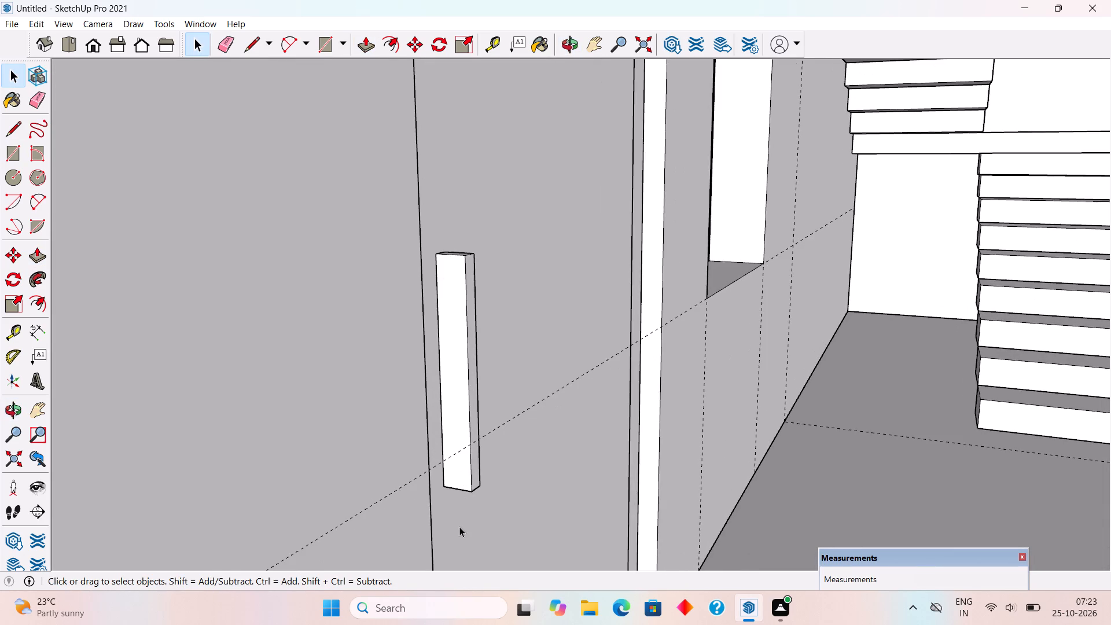
pyautogui.scroll(4, 468, 490)
pyautogui.press('f')
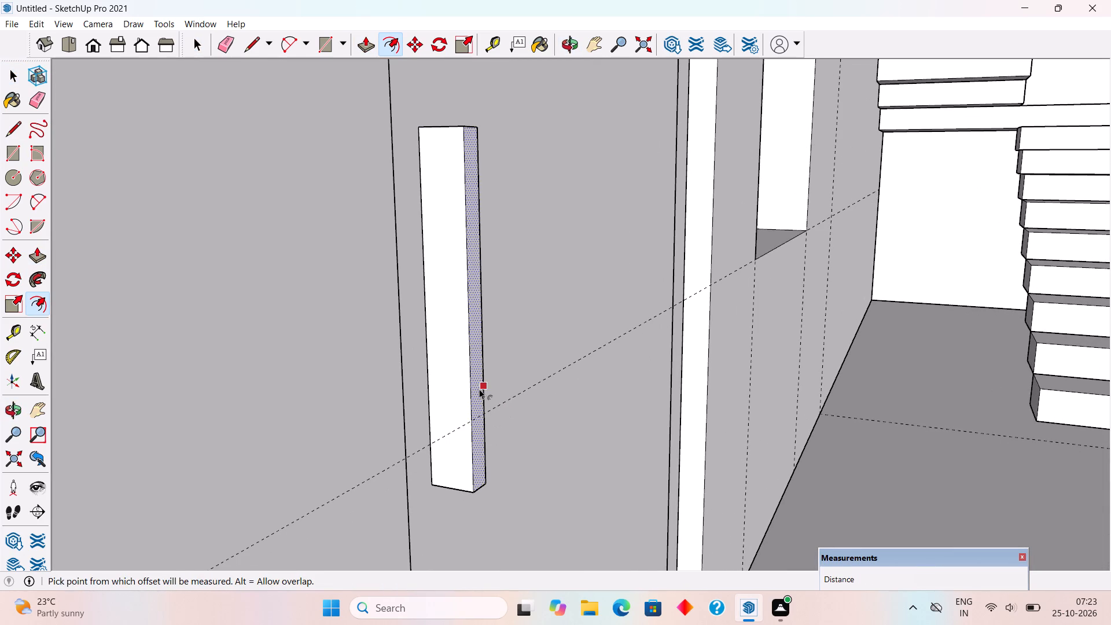
pyautogui.click(464, 396)
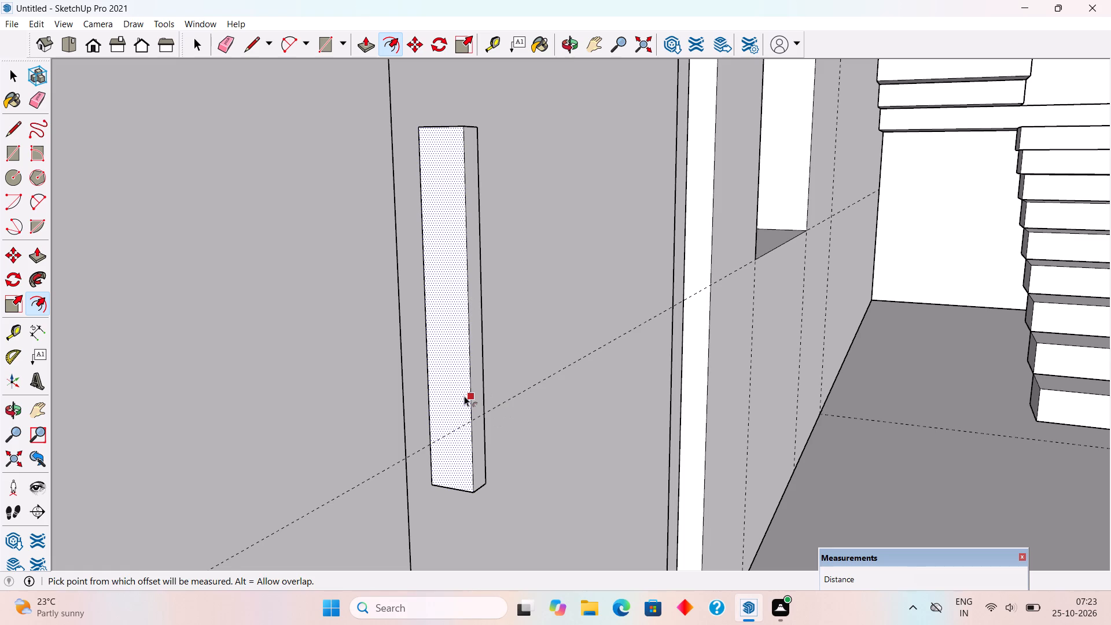
pyautogui.click(456, 401)
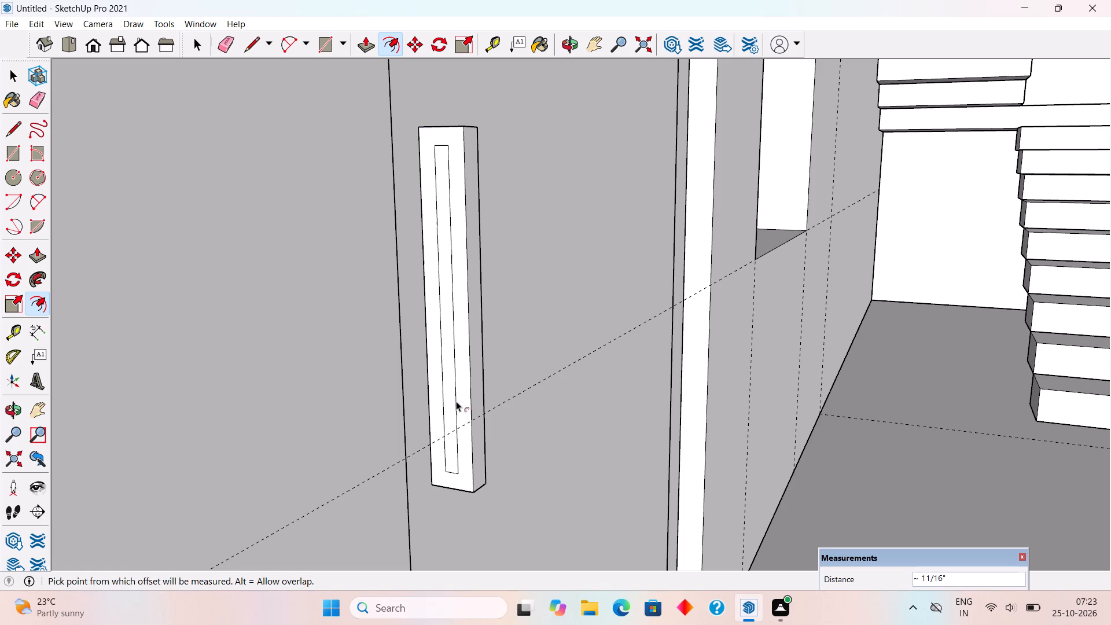
# Extend the inset's top and bottom edges to the handle's door-side edge, then delete the inset's long edge nearest the door.
pyautogui.press('l')
pyautogui.click(450, 473)
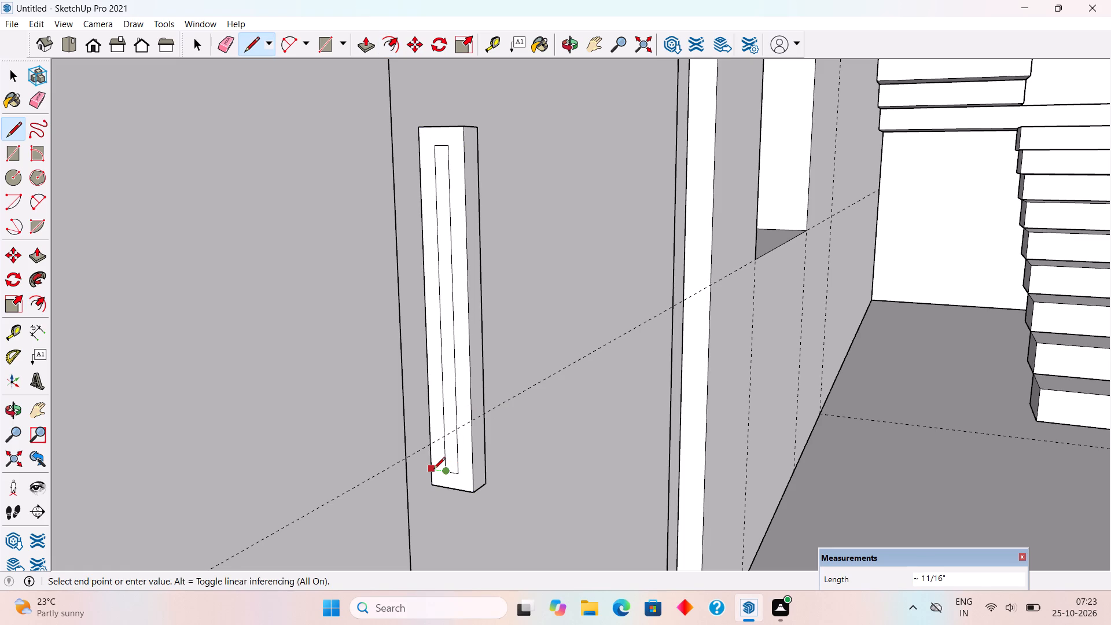
pyautogui.click(433, 470)
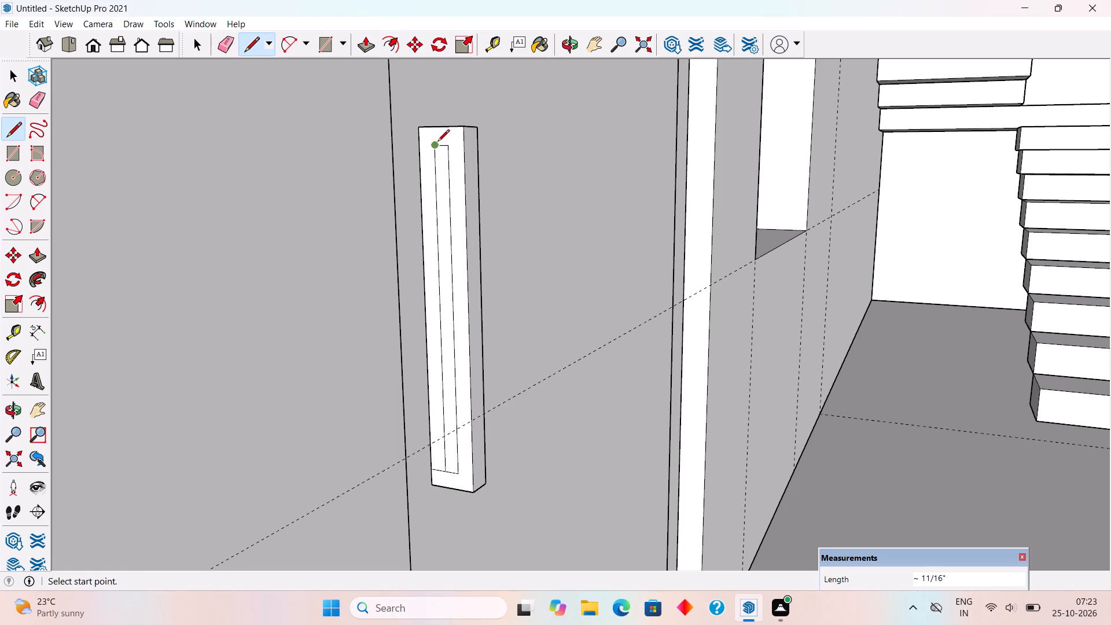
pyautogui.click(434, 147)
pyautogui.click(422, 146)
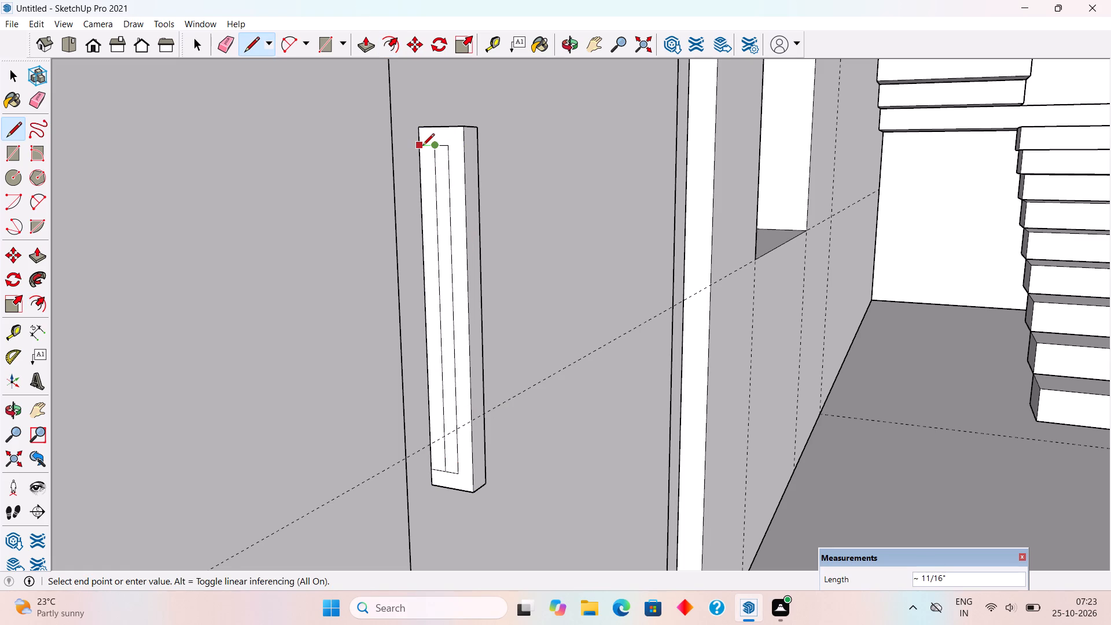
pyautogui.press('space')
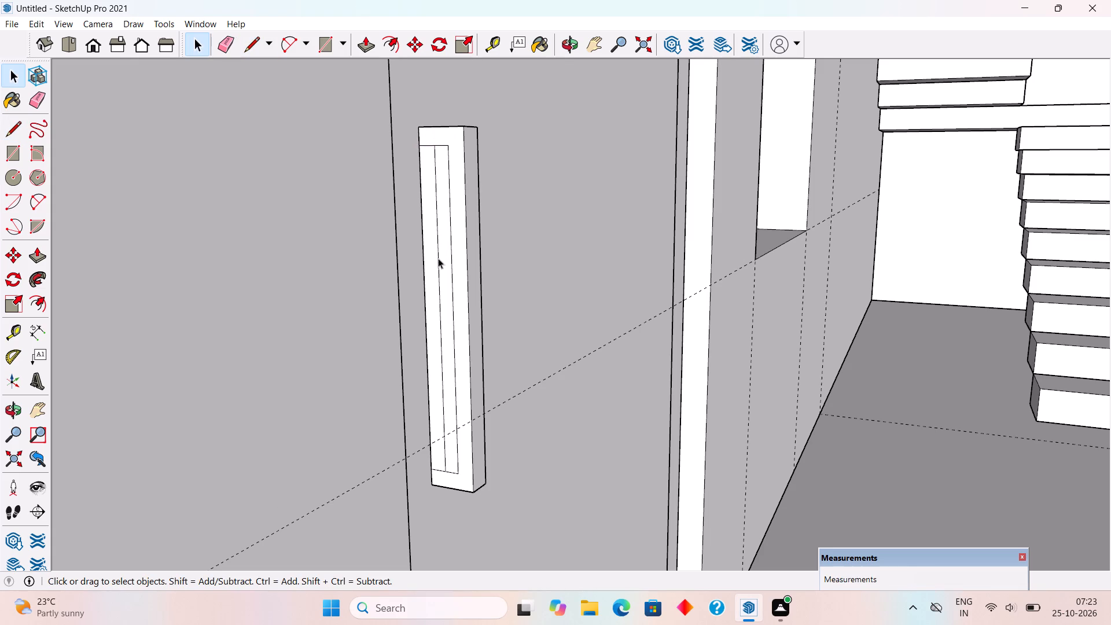
pyautogui.click(438, 258)
pyautogui.press('Delete')
# Push the inset area 1" through the handle to cut the grip opening.
pyautogui.press('p')
pyautogui.click(431, 303)
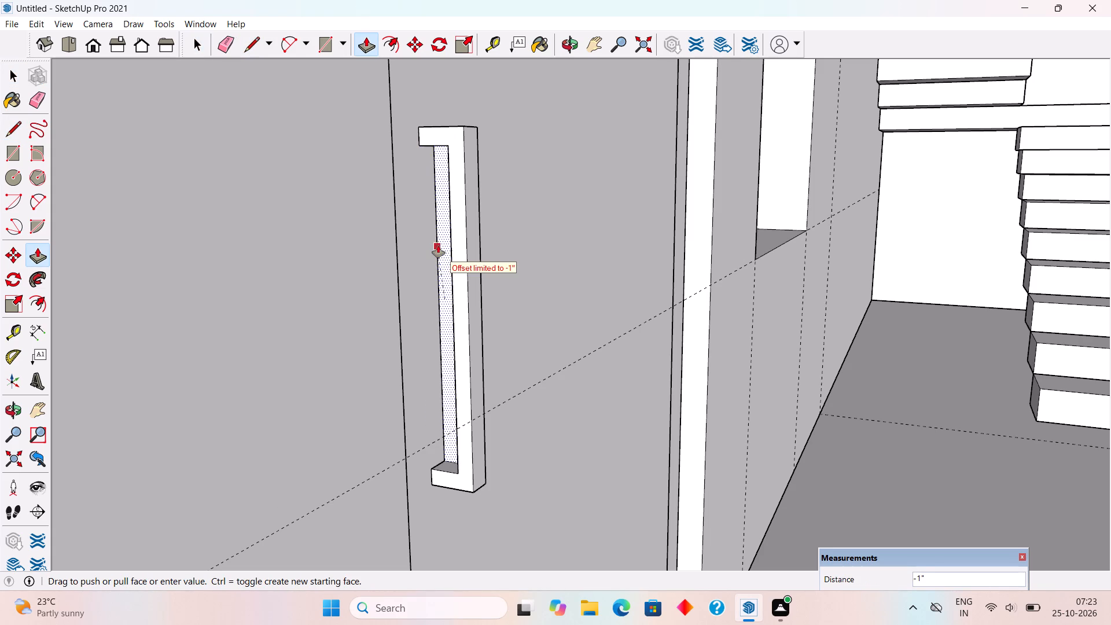
pyautogui.click(441, 207)
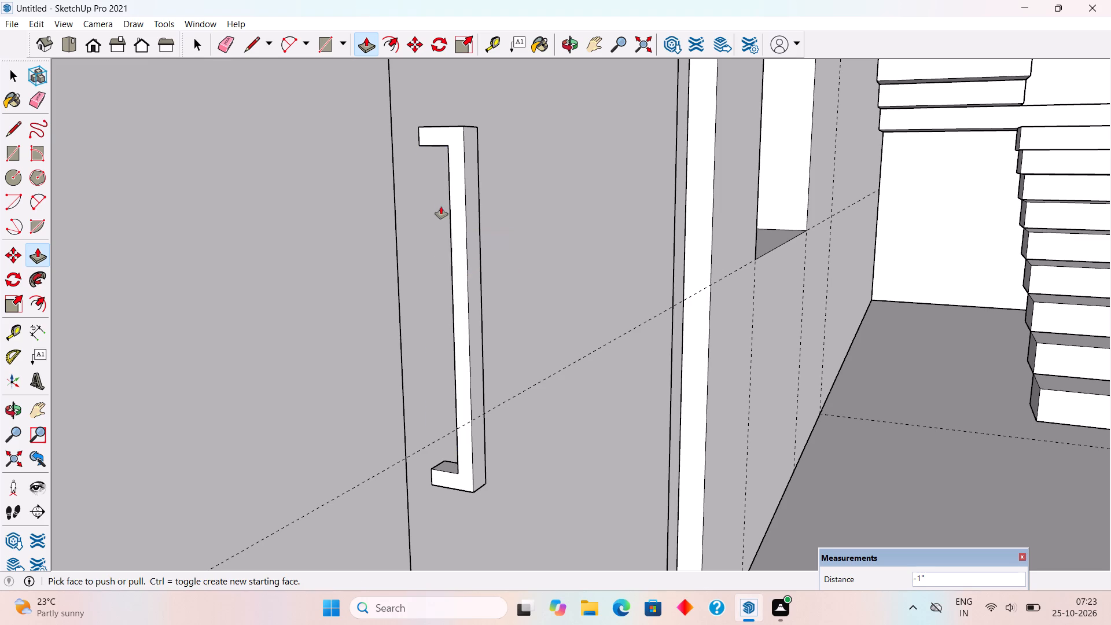
pyautogui.press('space')
# Extend the handle's top end upward by about 11/16" and its bottom end downward by about 5/8" with Push/Pull.
pyautogui.moveTo(475, 194); pyautogui.dragTo(449, 380, button='middle')
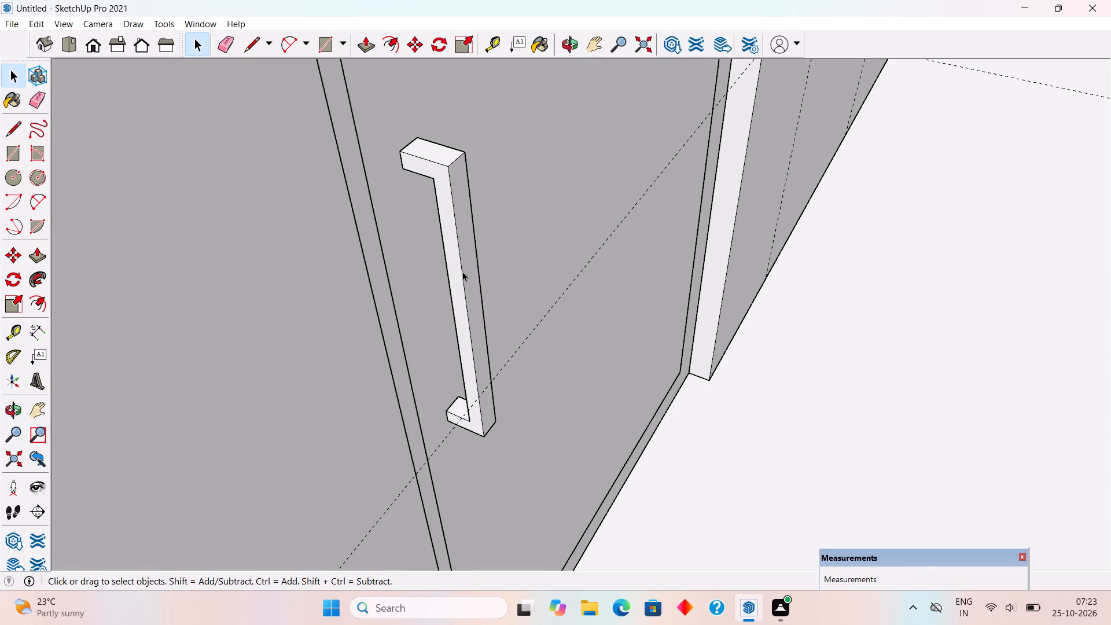
pyautogui.press('p')
pyautogui.click(447, 155)
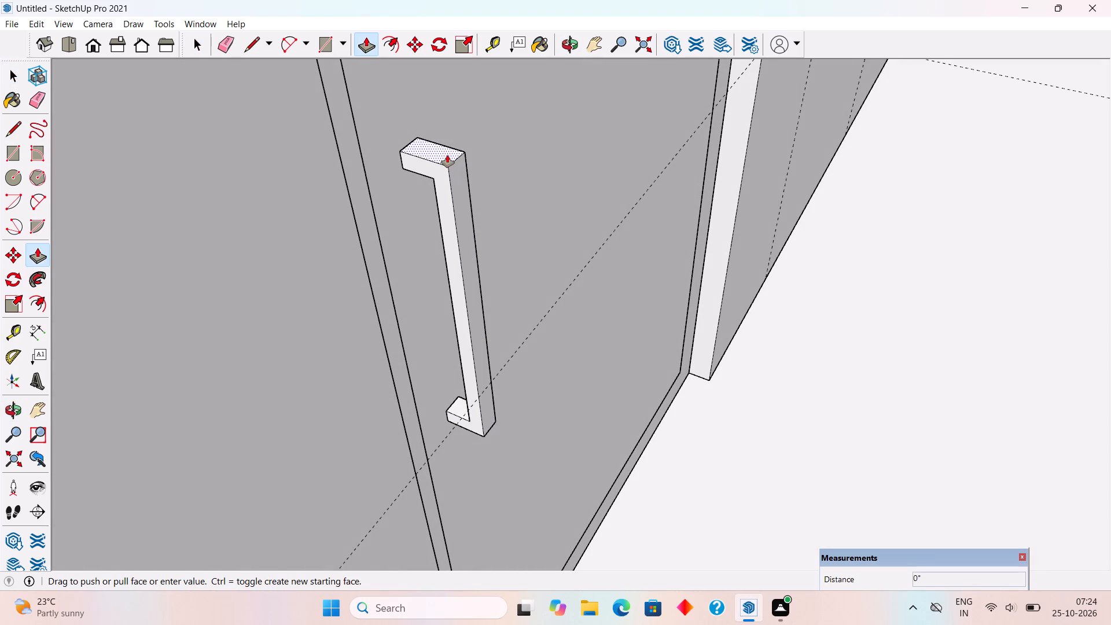
pyautogui.click(442, 138)
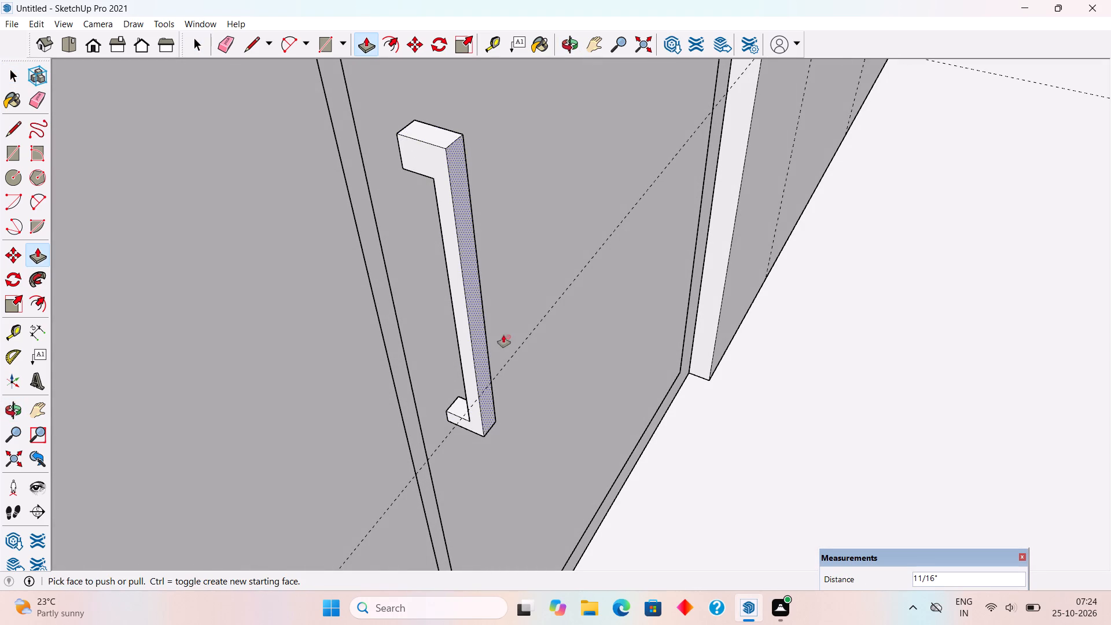
pyautogui.moveTo(503, 334); pyautogui.dragTo(462, 103, button='middle')
pyautogui.moveTo(466, 535); pyautogui.dragTo(514, 356, button='middle')
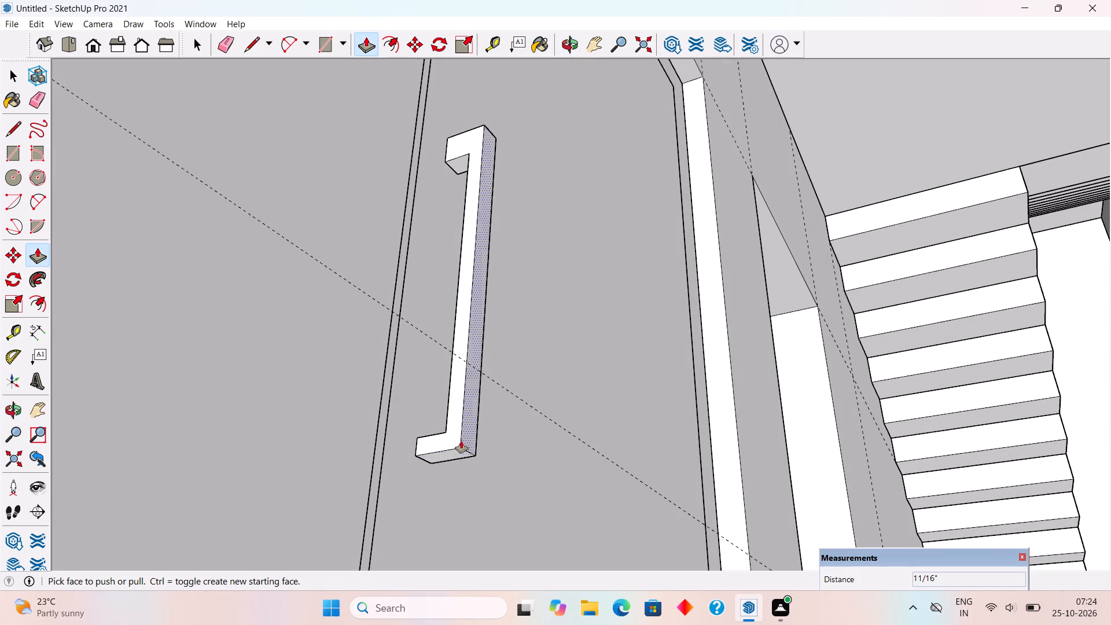
pyautogui.click(454, 454)
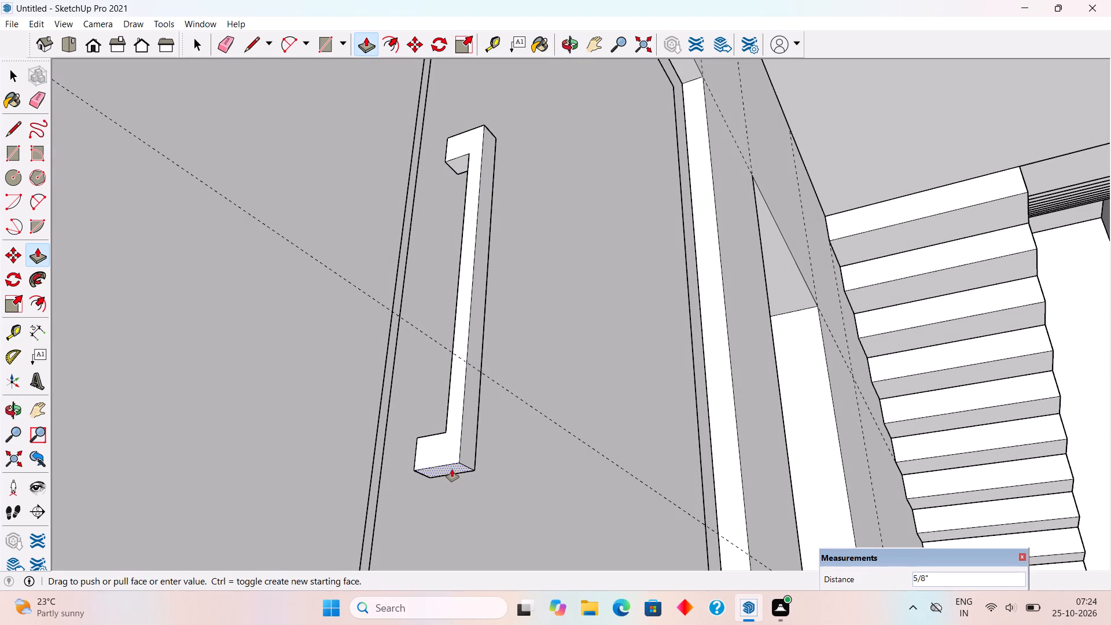
pyautogui.click(452, 469)
pyautogui.press('space')
# Draw a 3' by 4' rectangle across the ground-floor window opening, from its upper door-side corner to the diagonally opposite corner.
pyautogui.scroll(-12, 452, 469)
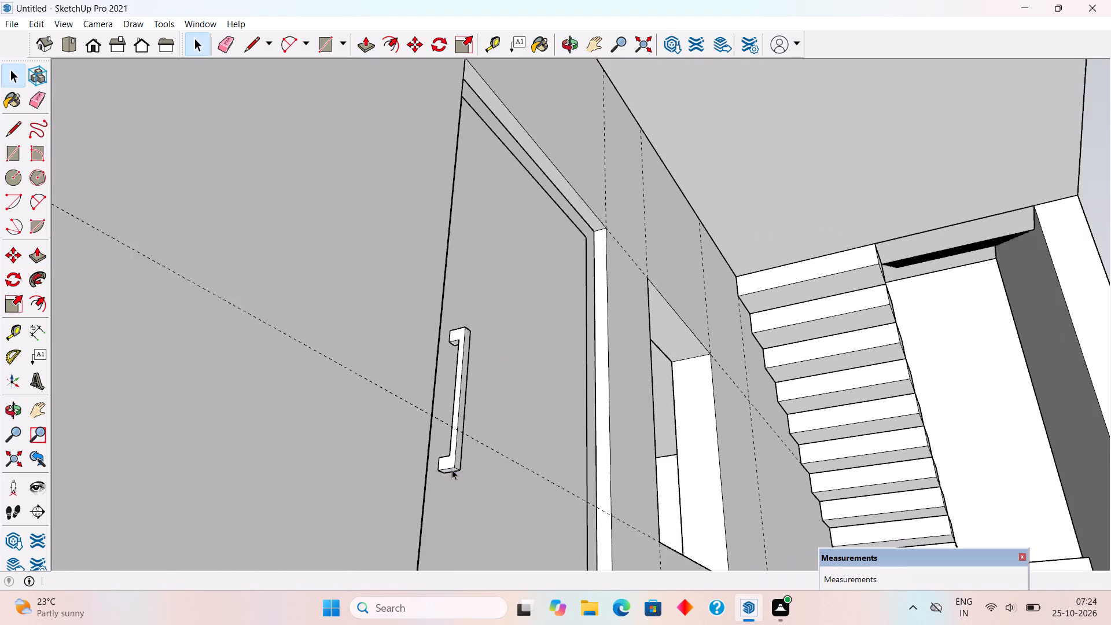
pyautogui.scroll(-10, 452, 469)
pyautogui.moveTo(458, 464); pyautogui.dragTo(290, 547, button='middle')
pyautogui.scroll(-4, 292, 547)
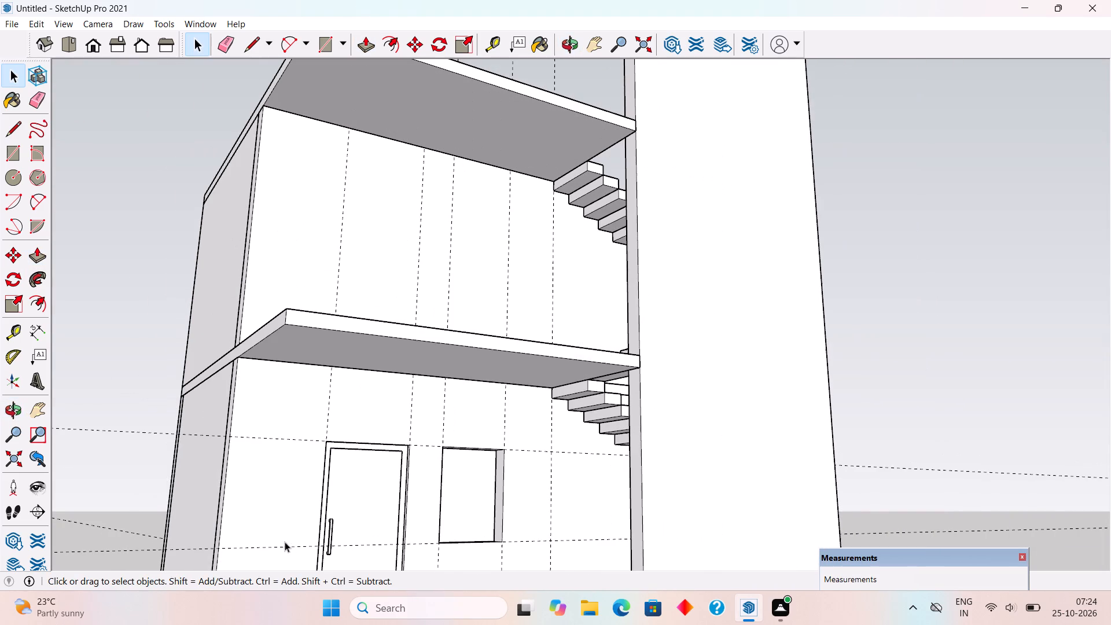
pyautogui.click(154, 467)
pyautogui.scroll(-4, 447, 509)
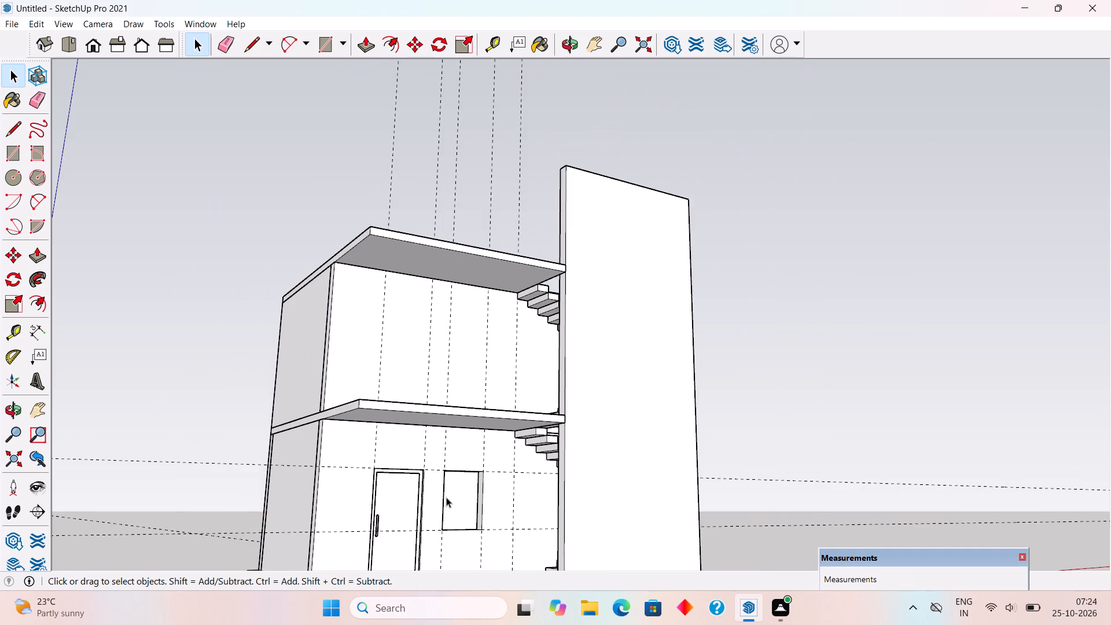
pyautogui.scroll(-3, 448, 477)
pyautogui.moveTo(443, 475); pyautogui.dragTo(378, 549, button='middle')
pyautogui.scroll(4, 376, 548)
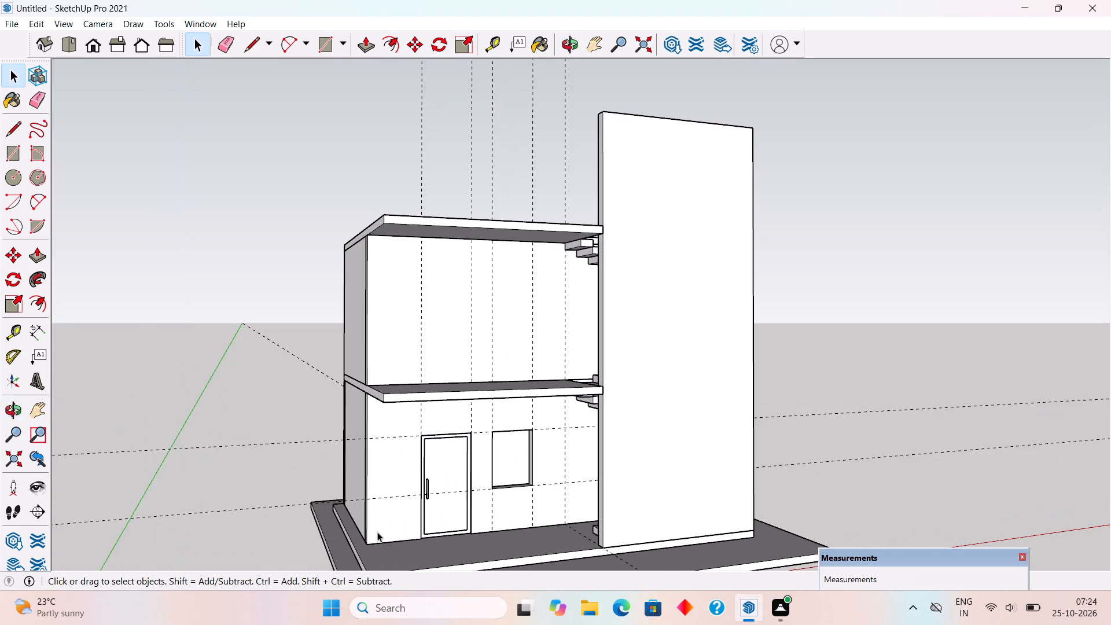
pyautogui.scroll(3, 380, 532)
pyautogui.moveTo(415, 536); pyautogui.dragTo(337, 543, button='middle')
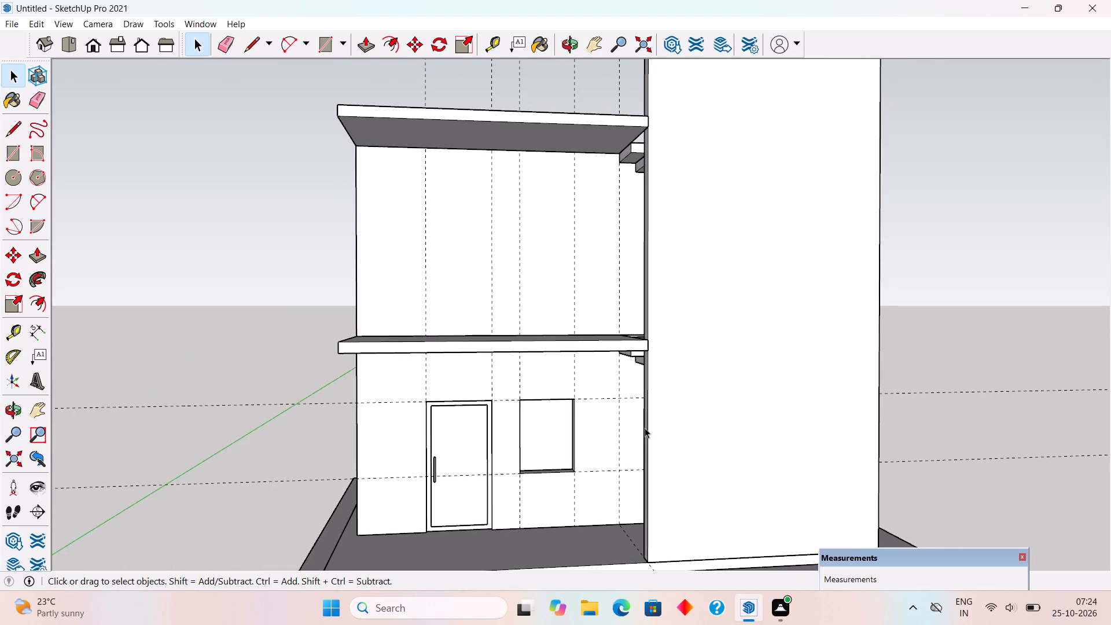
pyautogui.scroll(7, 643, 427)
pyautogui.press('r')
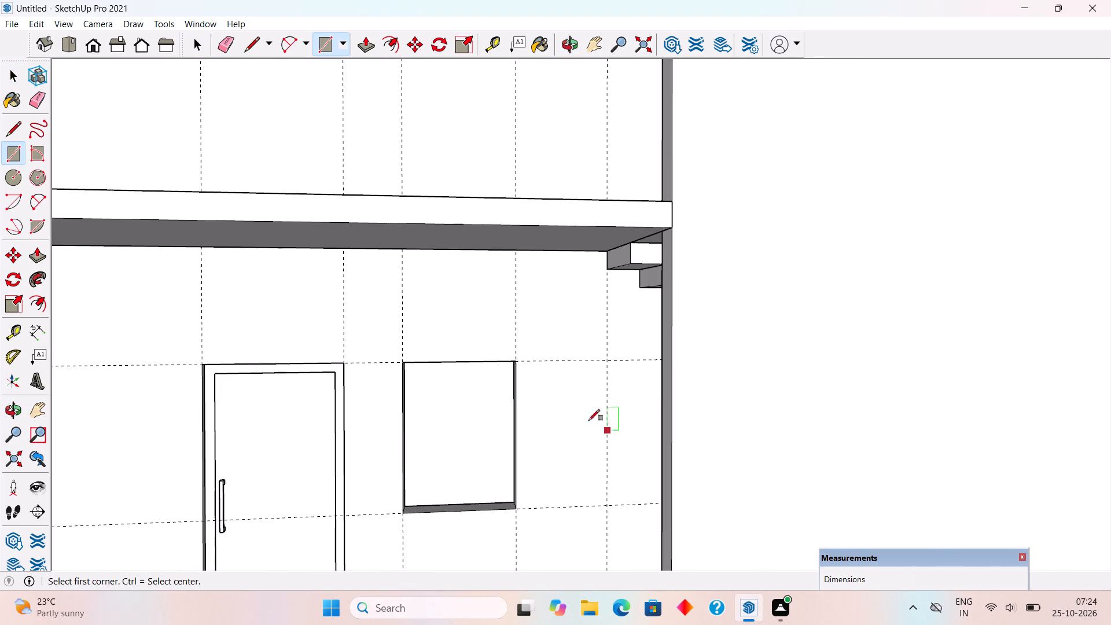
pyautogui.click(402, 361)
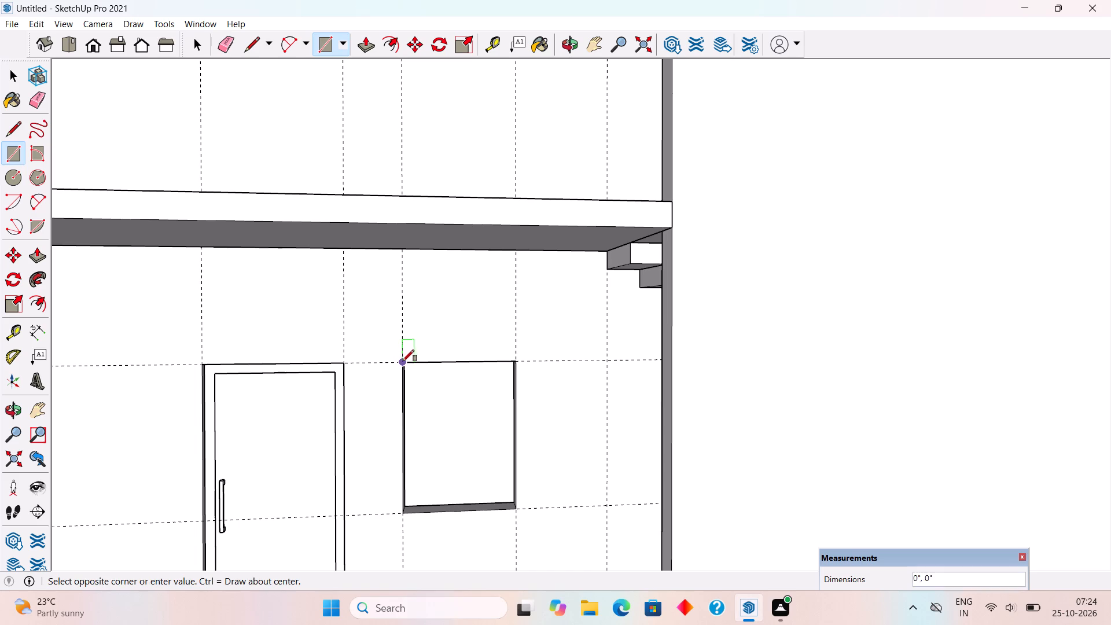
pyautogui.click(516, 512)
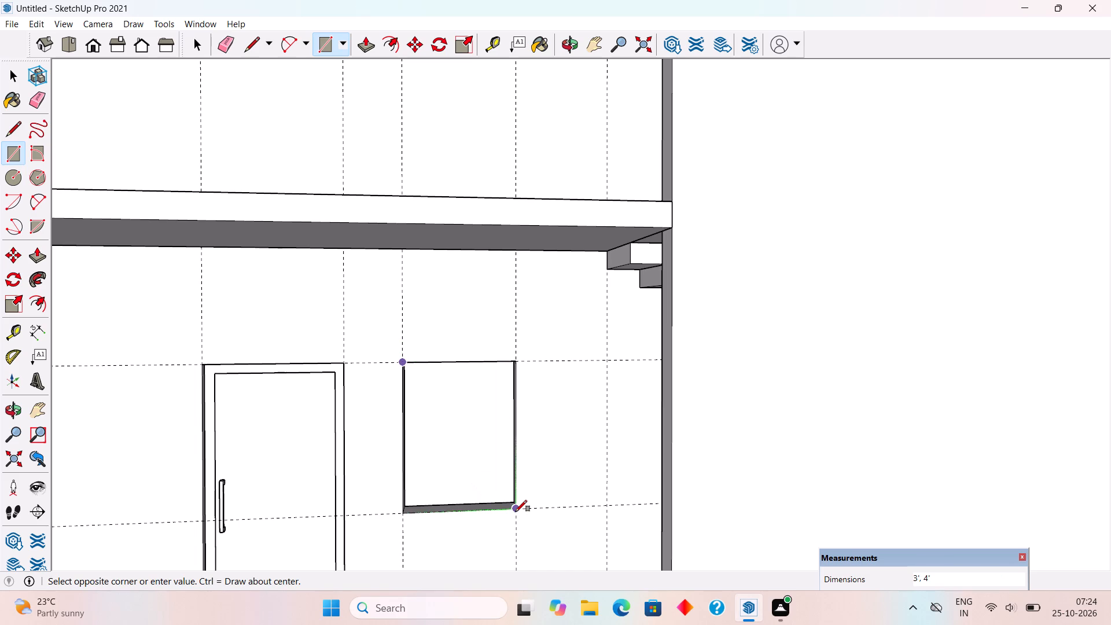
# Offset the window rectangle's outline inward by 3" for the frame.
pyautogui.press('f')
pyautogui.click(463, 501)
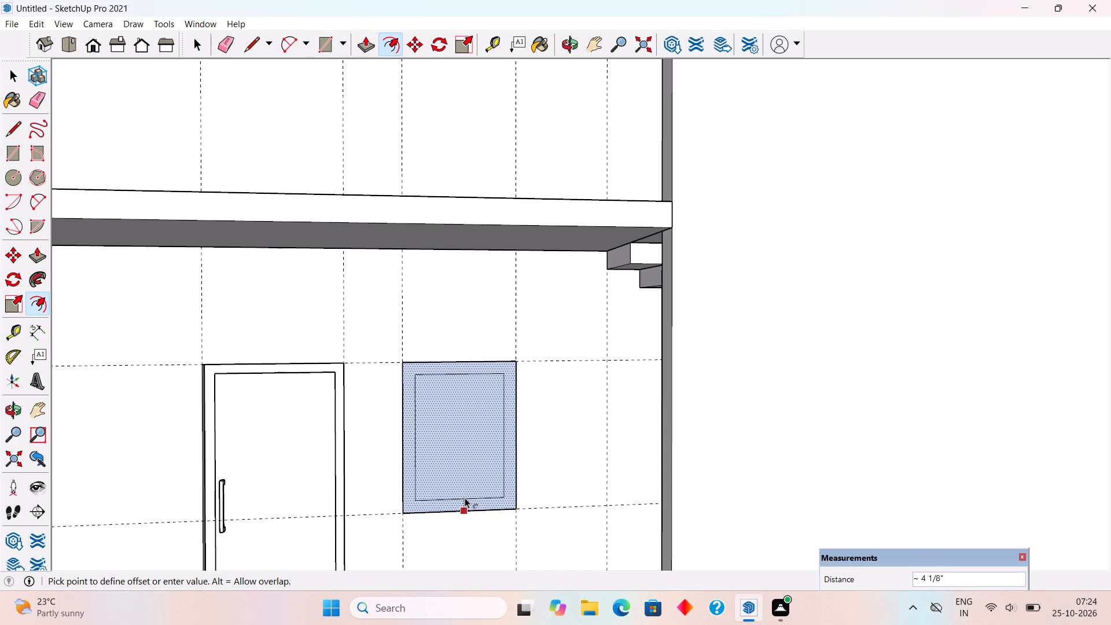
pyautogui.write('3"')
pyautogui.press('Return')
# Place a vertical guide through the window's centre, one 1.5" from it away from the door, and another 3" back from that.
pyautogui.press('t')
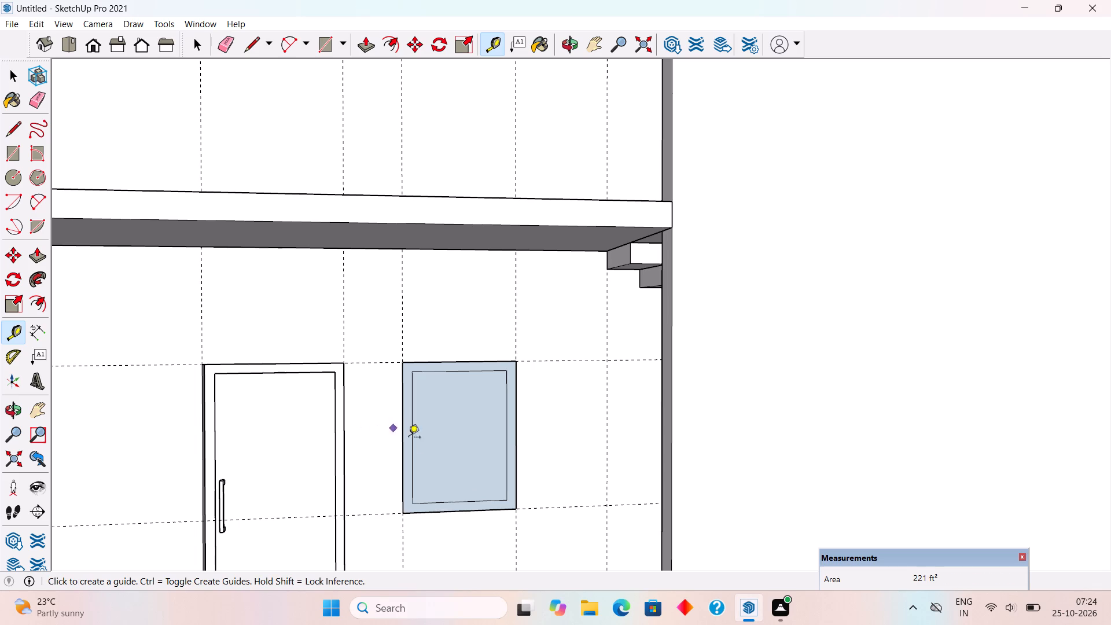
pyautogui.click(415, 462)
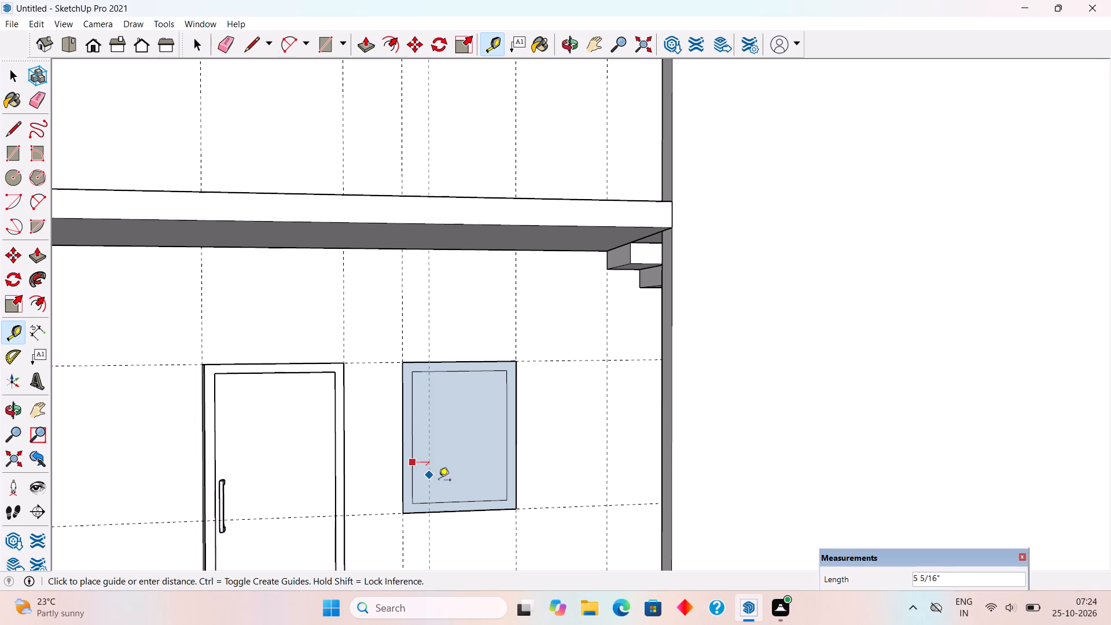
pyautogui.click(466, 499)
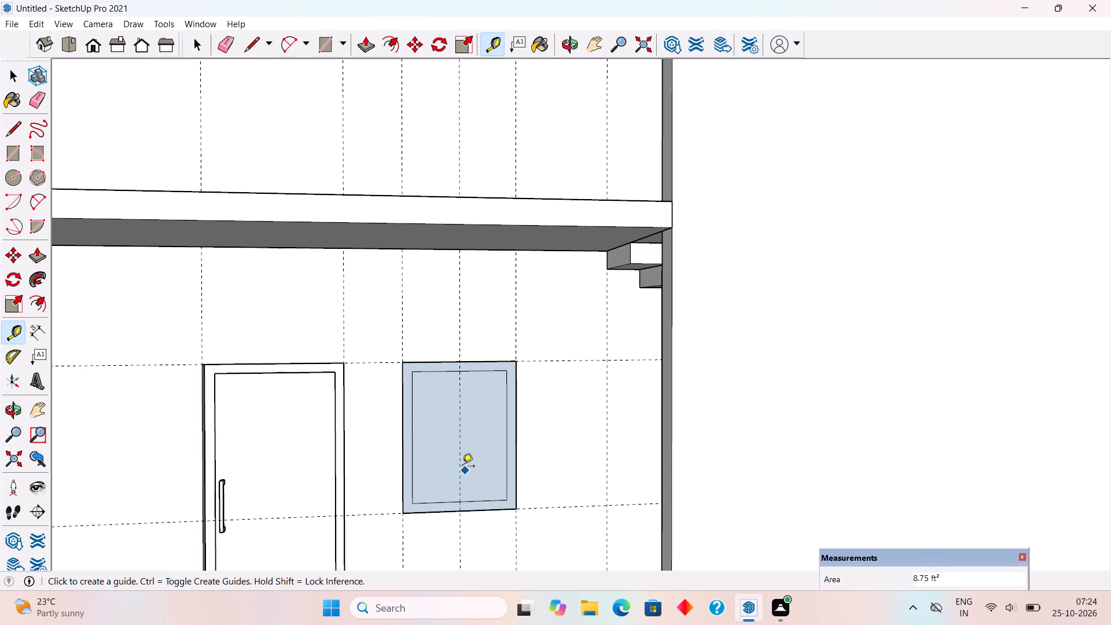
pyautogui.click(459, 455)
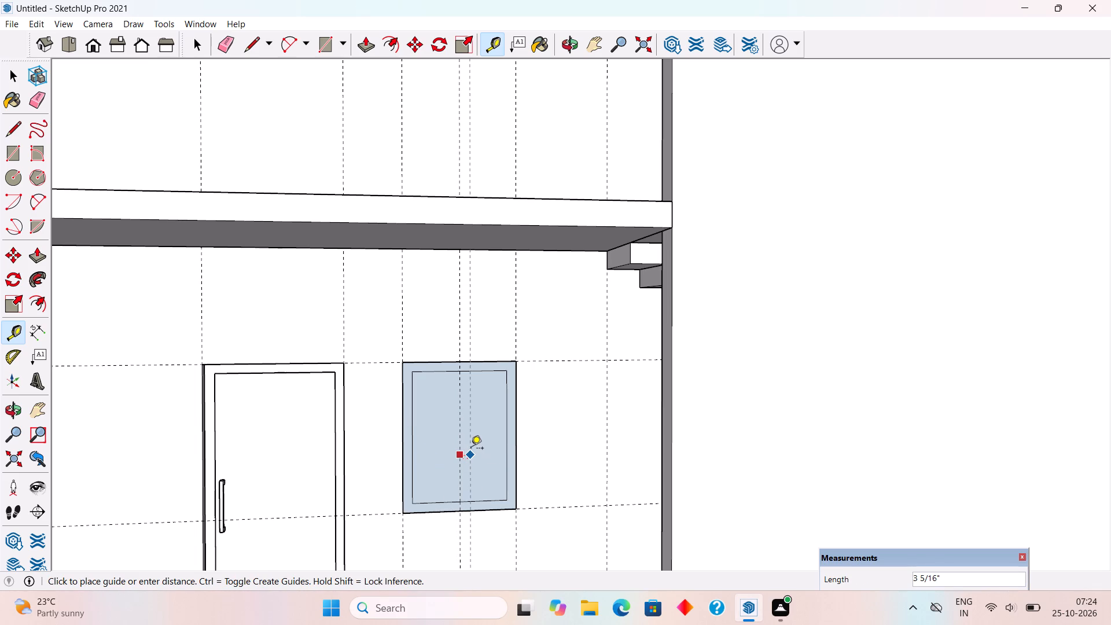
pyautogui.write('1.5')
pyautogui.hotkey('shift', '"')
pyautogui.press('Return')
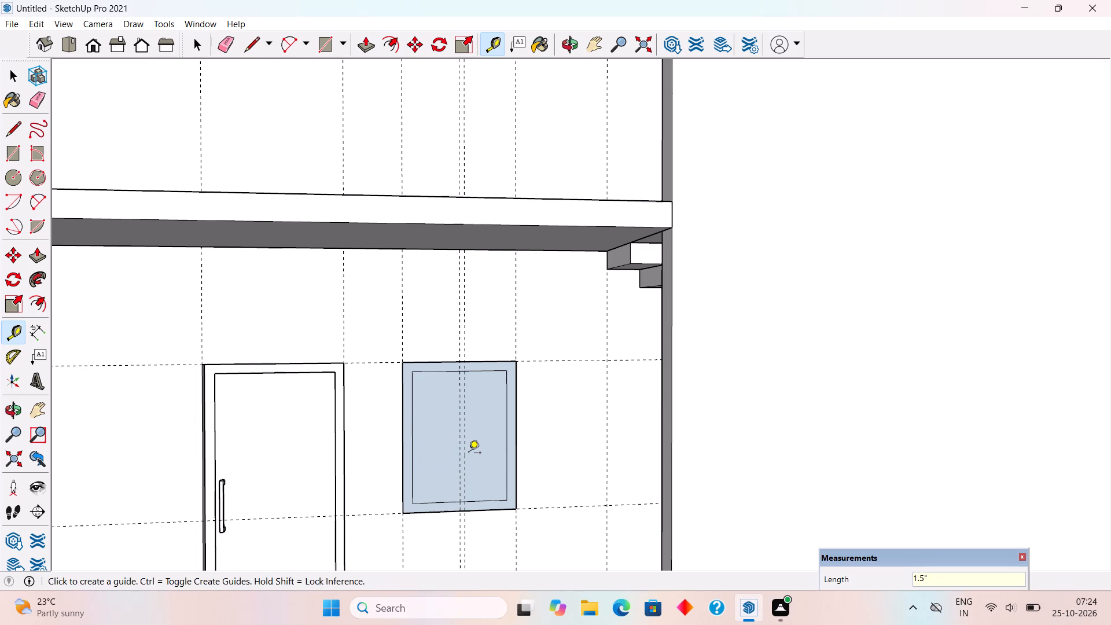
pyautogui.scroll(4, 465, 480)
pyautogui.click(467, 474)
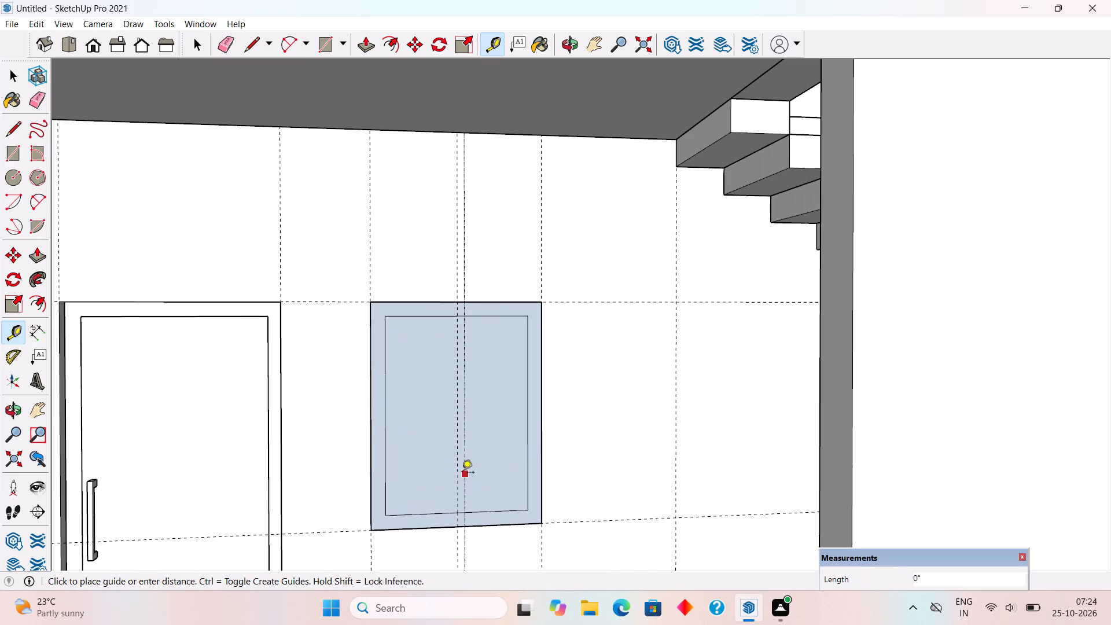
pyautogui.write('3"')
pyautogui.press('Return')
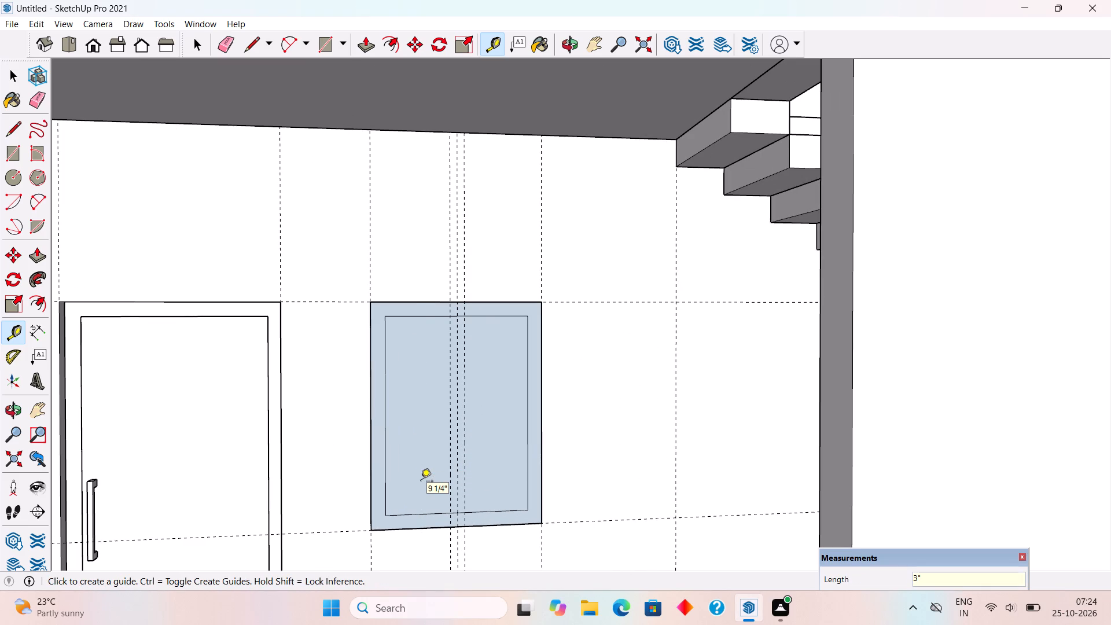
# Draw two vertical lines along the outer mullion guides, spanning 3' 6" between the frame's inner top and bottom edges.
pyautogui.press('l')
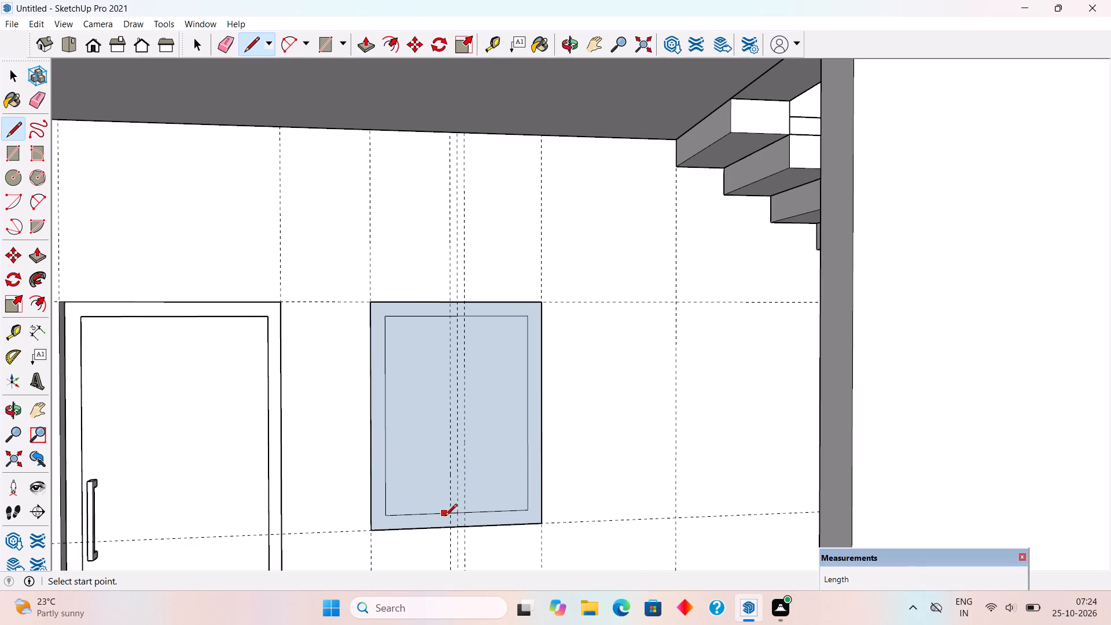
pyautogui.click(448, 514)
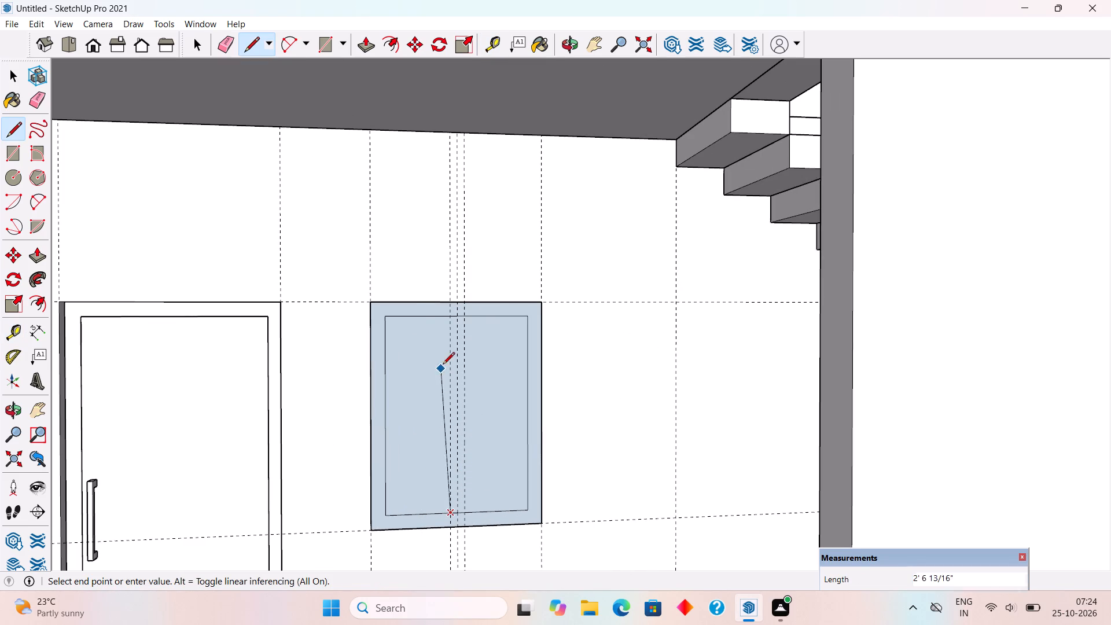
pyautogui.click(452, 319)
pyautogui.click(466, 317)
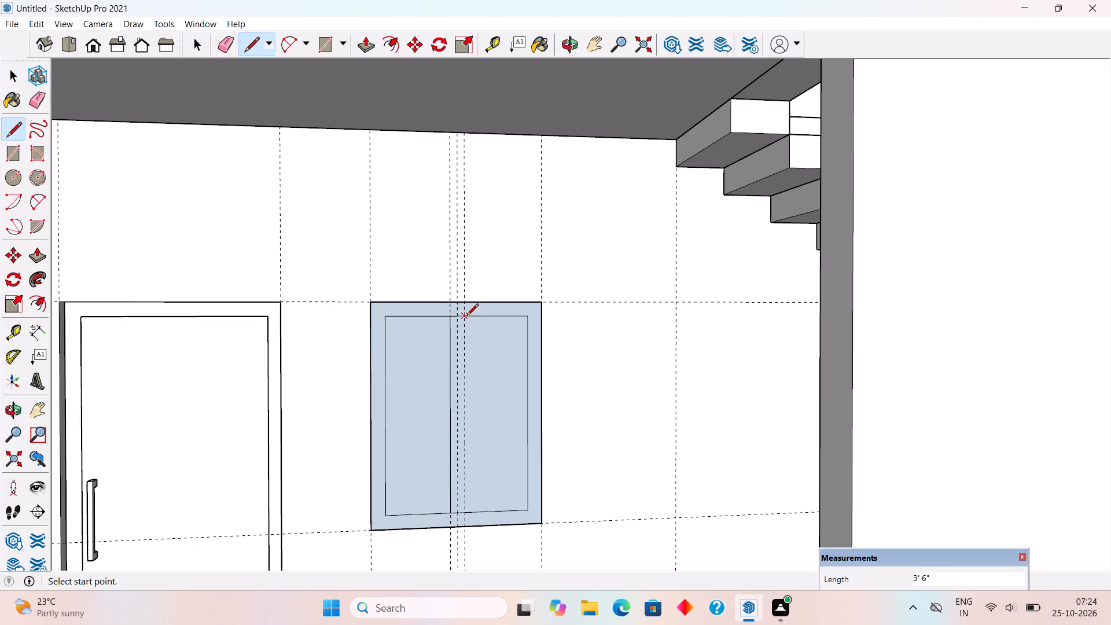
pyautogui.click(468, 515)
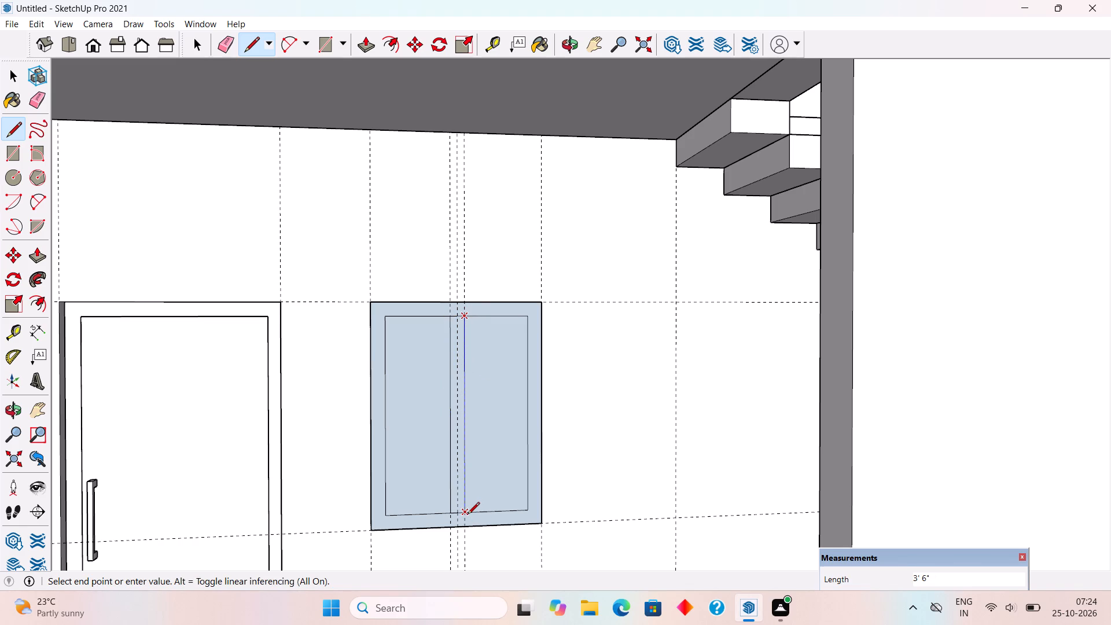
# Erase the short inner-outline segments between the two mullion lines and delete both pane faces beside the mullion.
pyautogui.press('e')
pyautogui.click(460, 514)
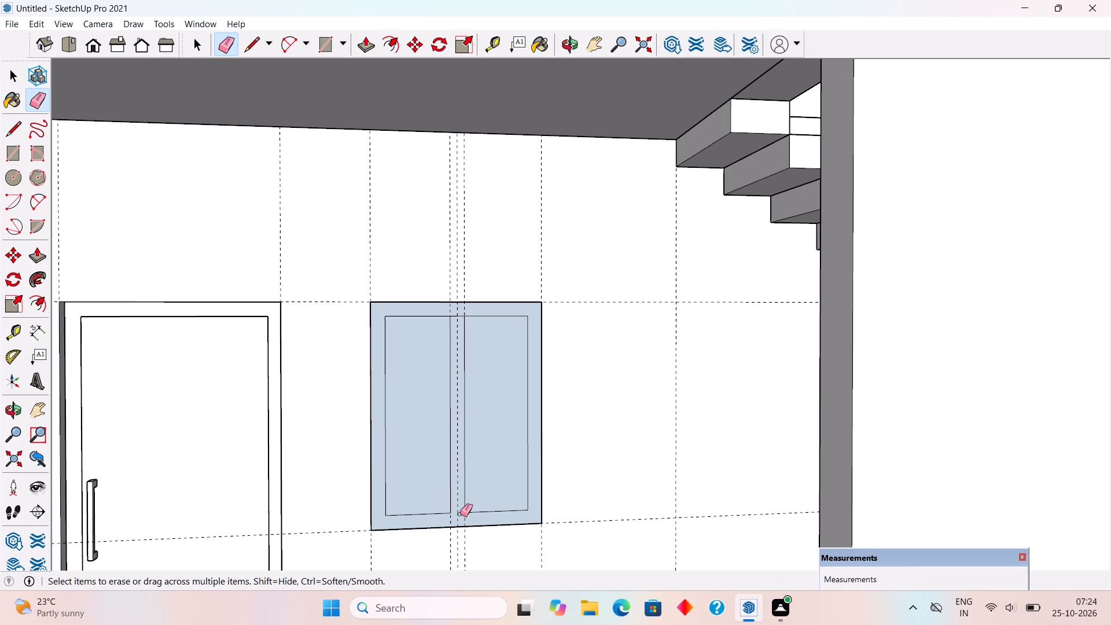
pyautogui.click(459, 317)
pyautogui.press('space')
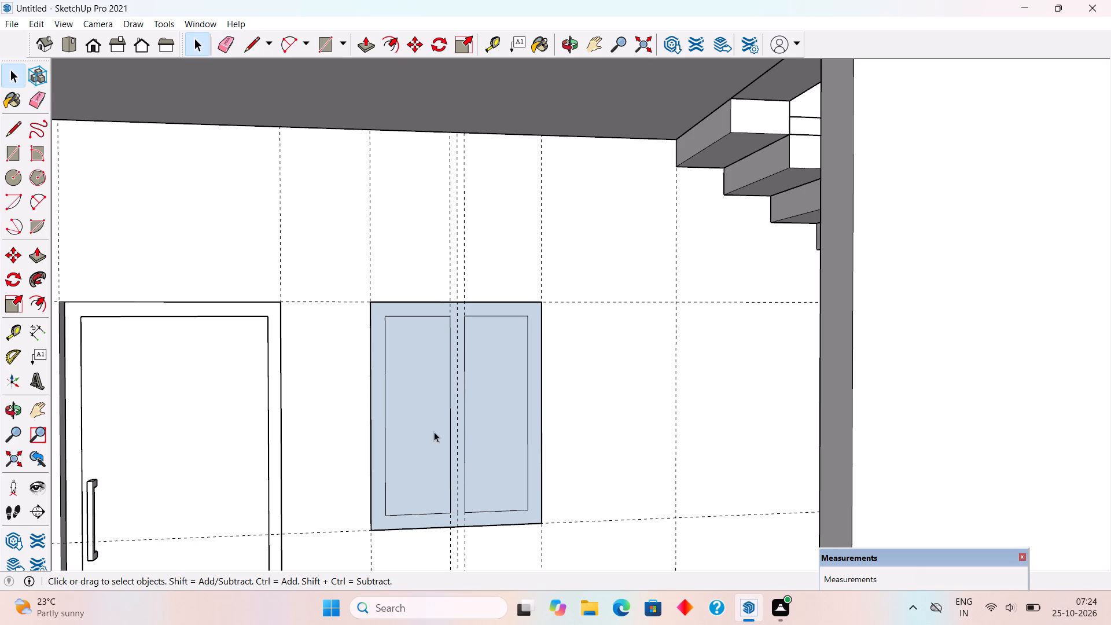
pyautogui.click(434, 432)
pyautogui.press('Delete')
pyautogui.click(497, 469)
pyautogui.press('Delete')
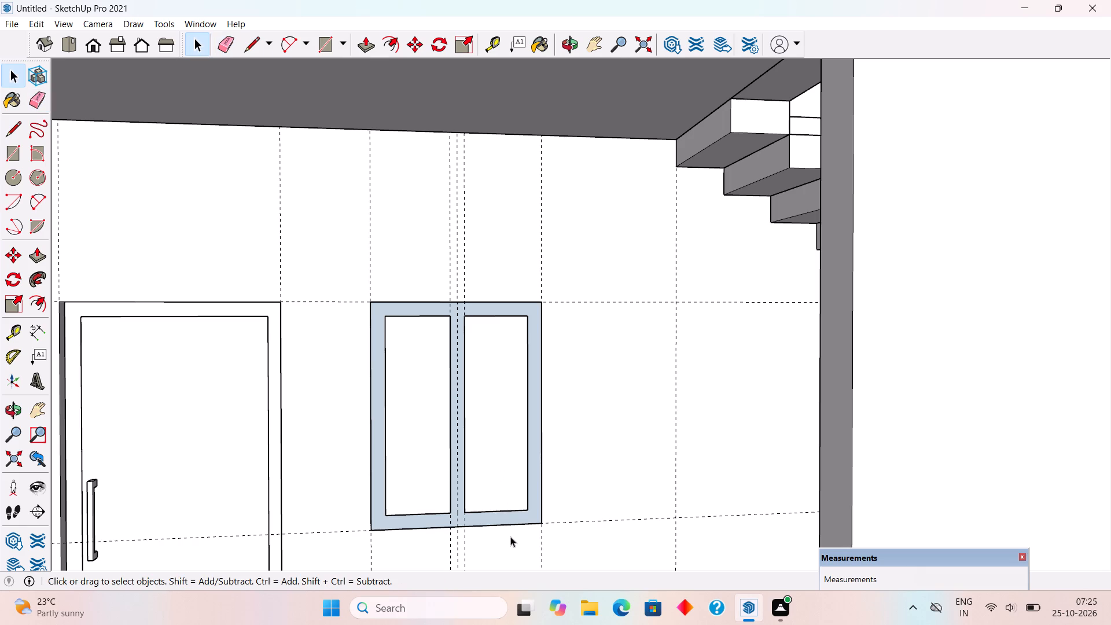
# Extrude the window frame and mullion face outward by 3" with Push/Pull.
pyautogui.press('p')
pyautogui.click(523, 511)
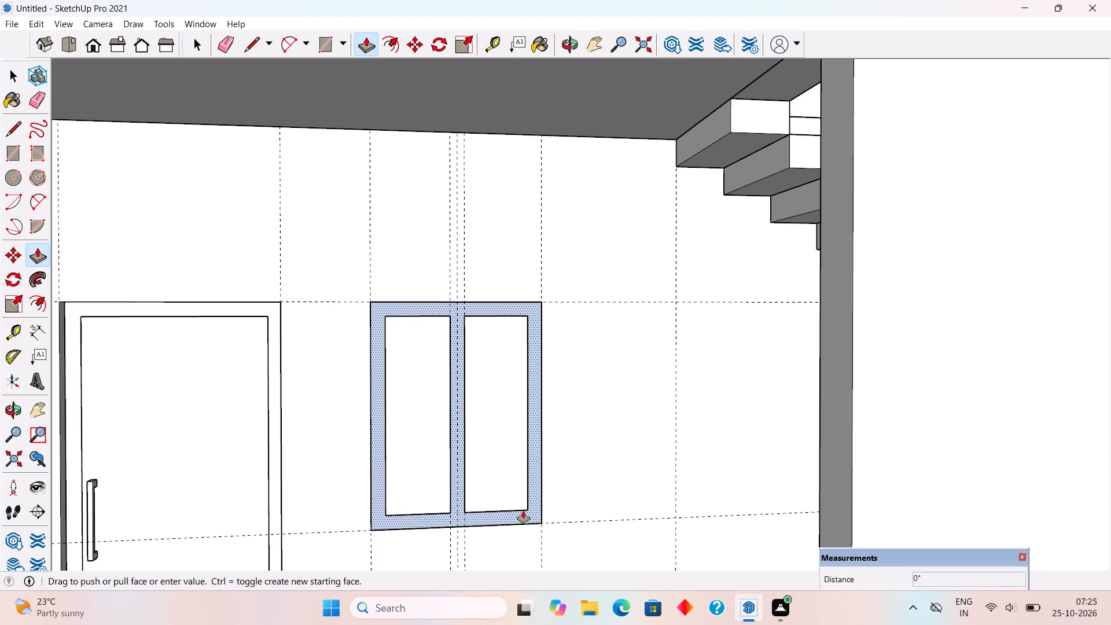
pyautogui.press('3')
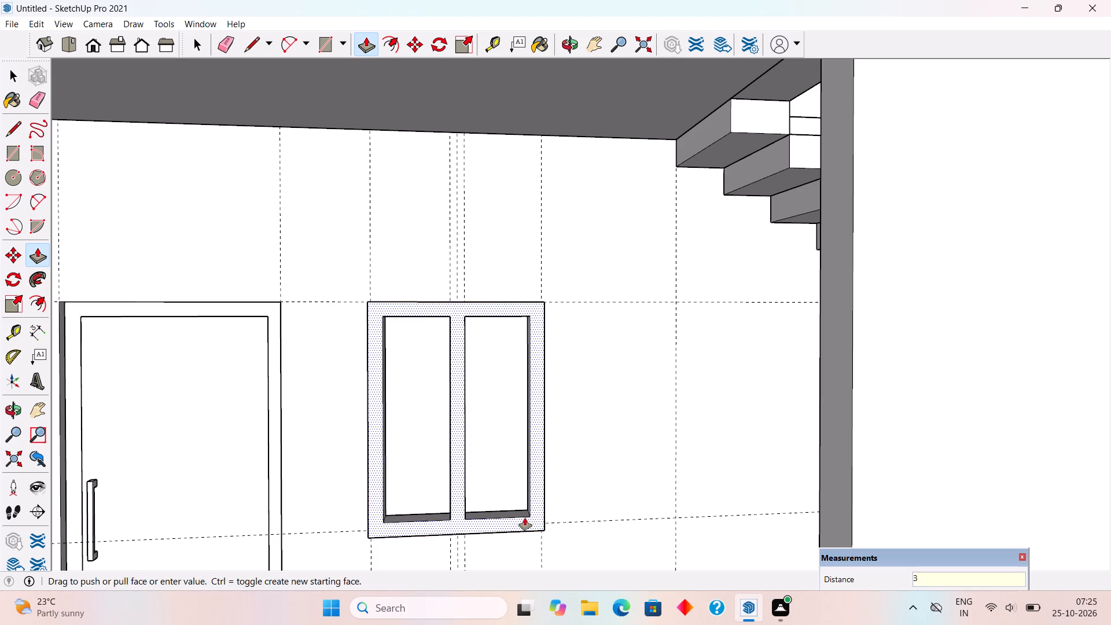
pyautogui.hotkey('shift', '"')
pyautogui.hotkey('shift', 'Return')
# Select all of the extruded window frame's geometry and make it a group.
pyautogui.press('space')
pyautogui.moveTo(513, 510); pyautogui.dragTo(562, 505, button='middle')
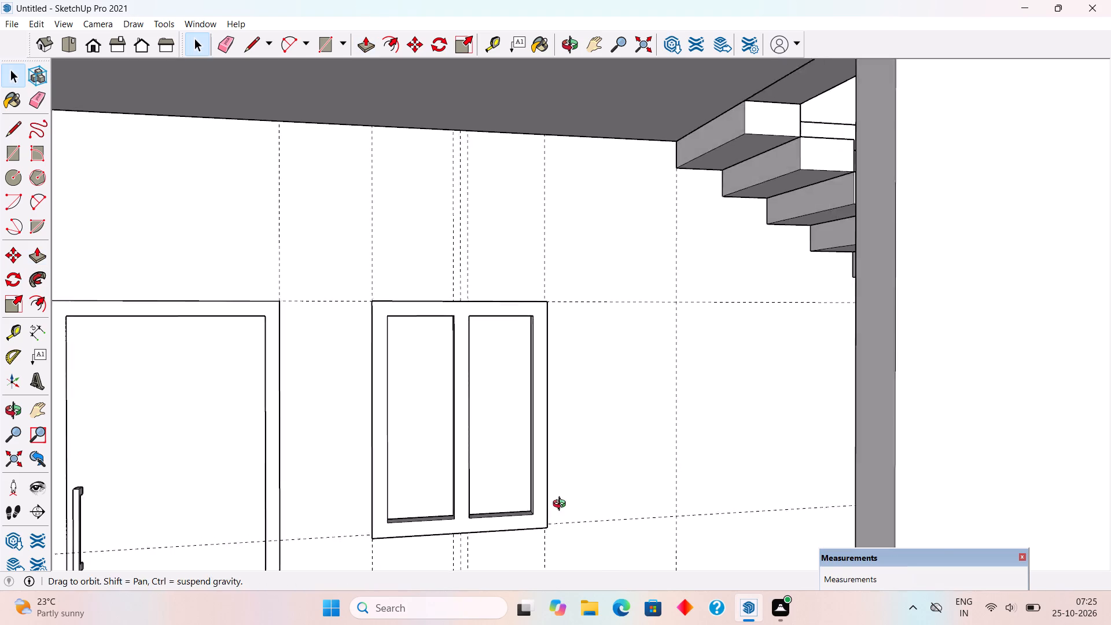
pyautogui.moveTo(562, 505); pyautogui.dragTo(685, 494, button='middle')
pyautogui.click(582, 518)
pyautogui.tripleClick(566, 524)
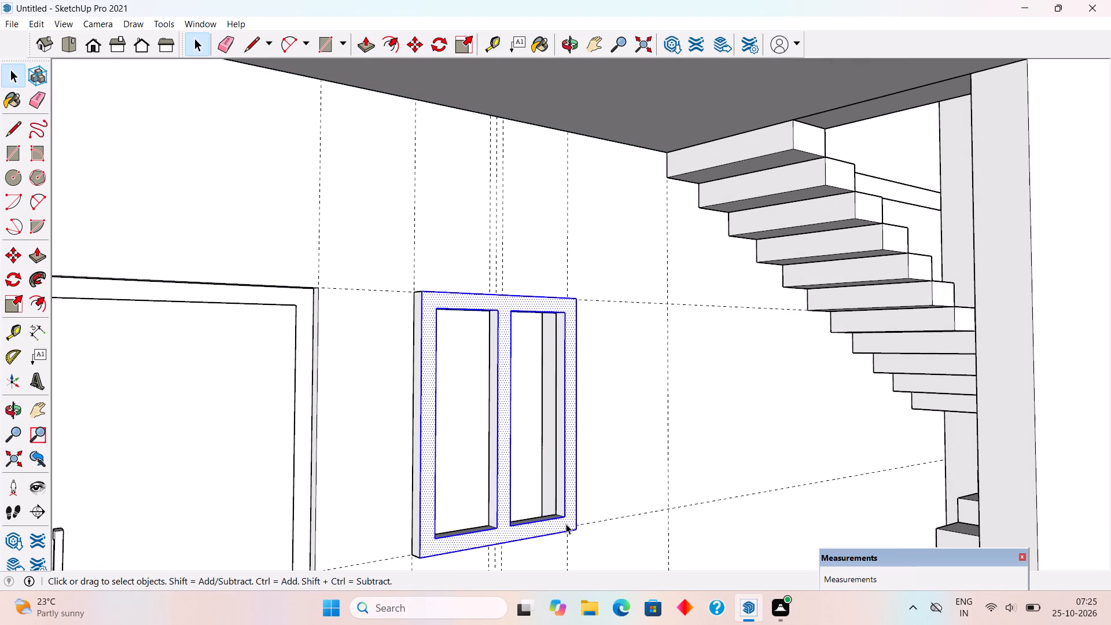
pyautogui.rightClick(566, 524)
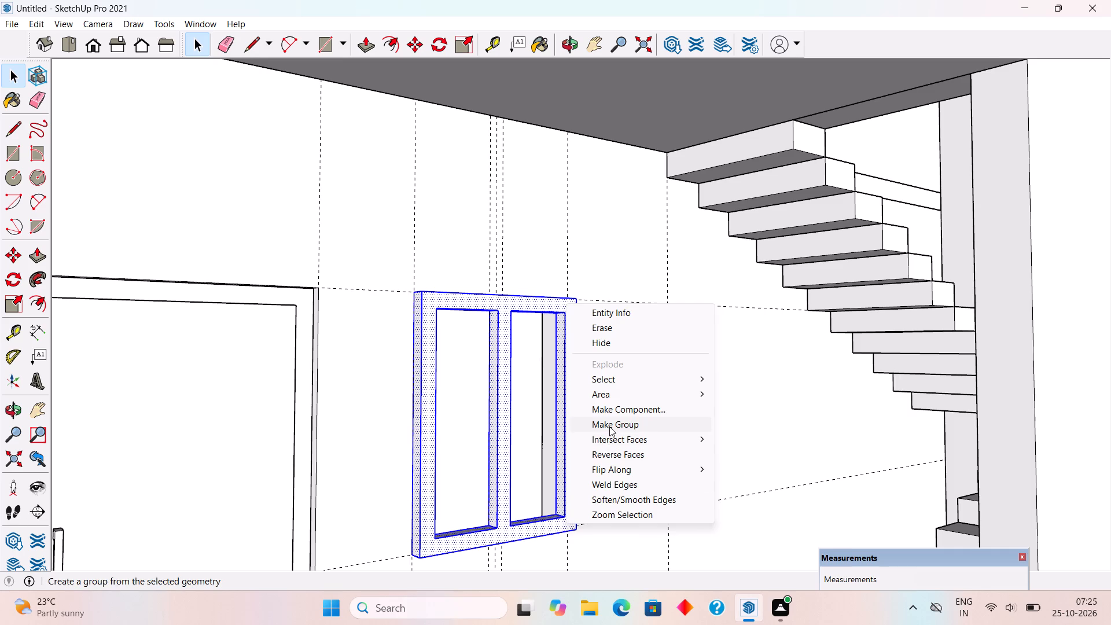
pyautogui.click(609, 427)
# Move the window frame group back 3" from its front lower corner to the wall opening's matching corner.
pyautogui.scroll(-2, 610, 418)
pyautogui.moveTo(610, 436); pyautogui.dragTo(611, 483, button='middle')
pyautogui.scroll(-1, 611, 459)
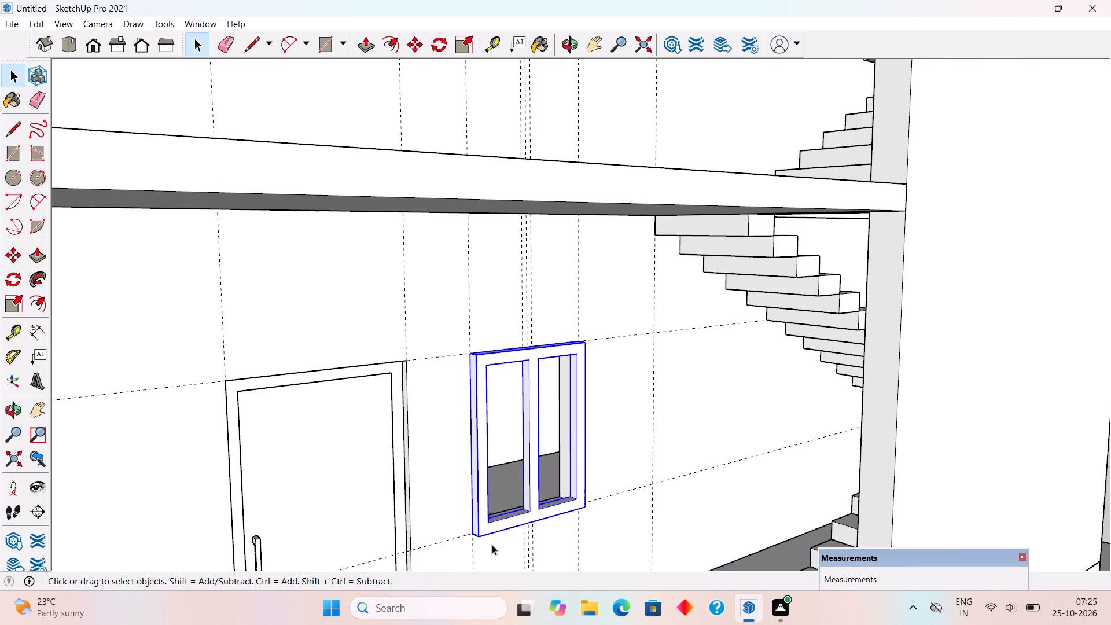
pyautogui.scroll(6, 492, 545)
pyautogui.scroll(3, 663, 525)
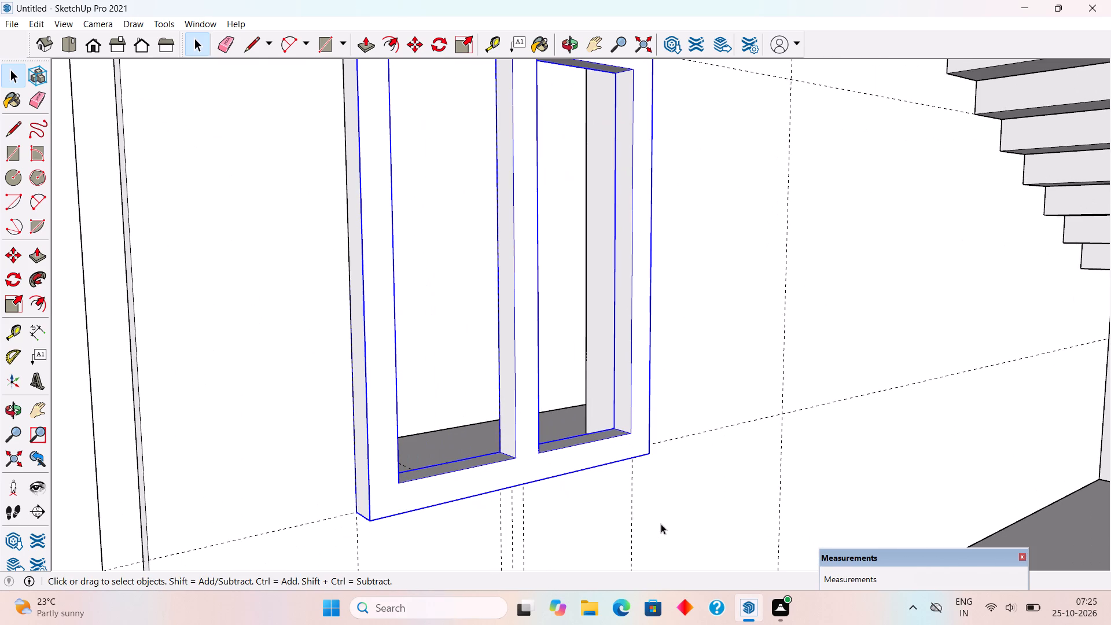
pyautogui.press('m')
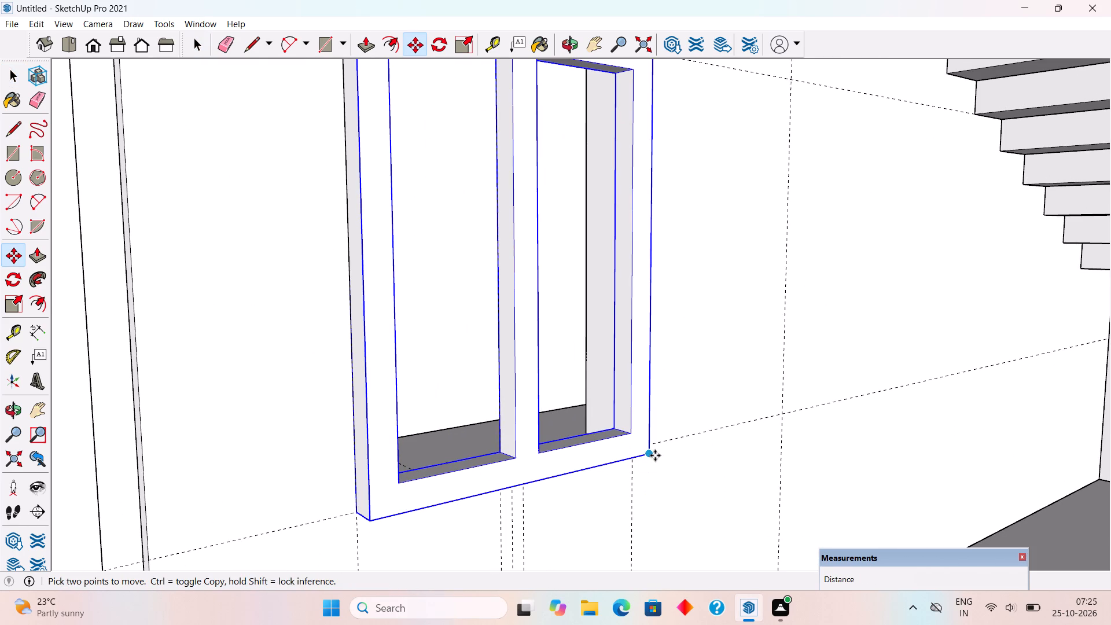
pyautogui.click(655, 455)
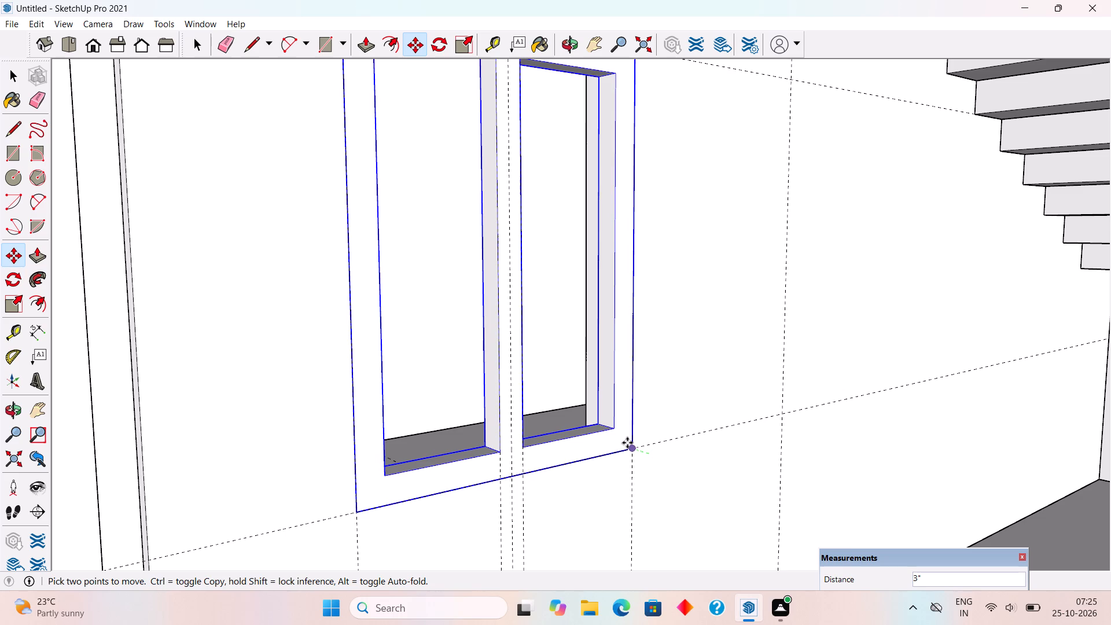
pyautogui.click(631, 446)
# Move the window frame group a further 2" into the wall opening, perpendicular to the wall.
pyautogui.scroll(6, 632, 447)
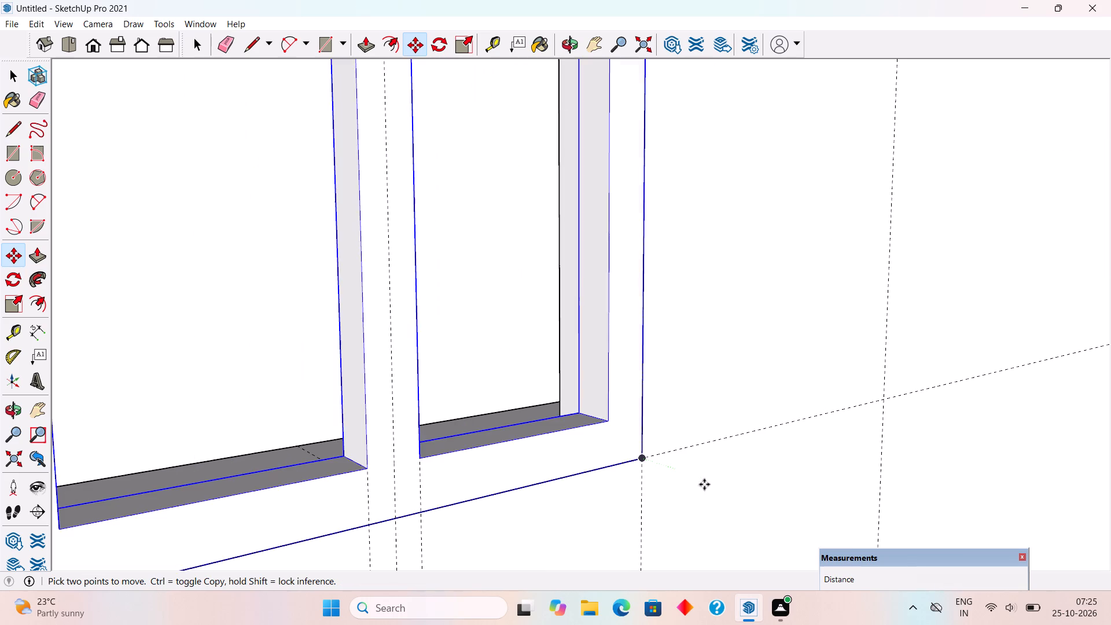
pyautogui.click(642, 459)
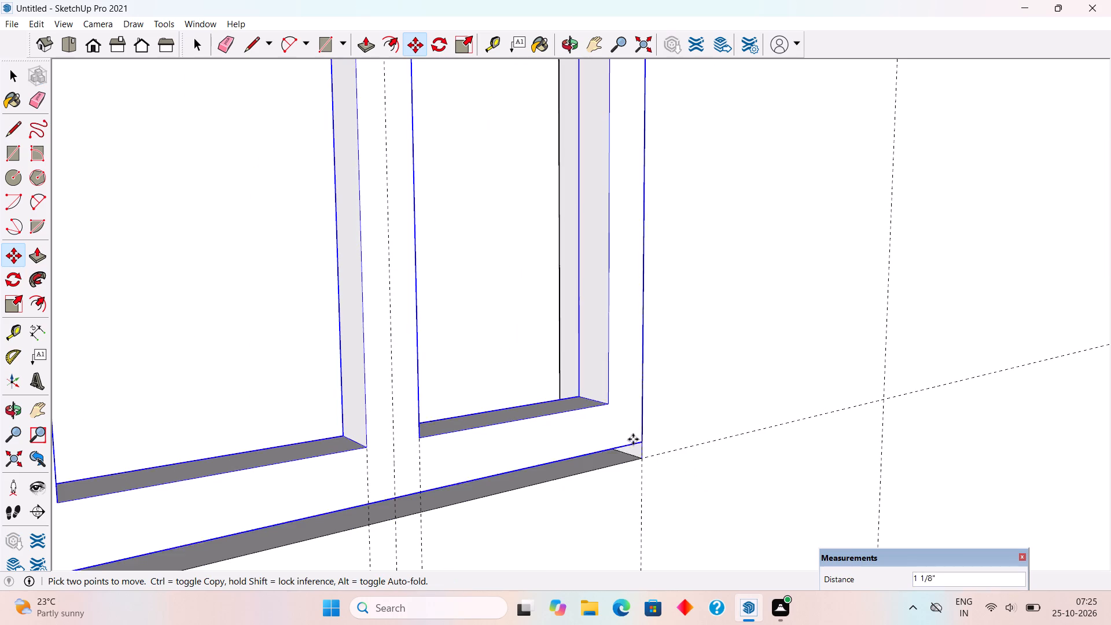
pyautogui.press('2')
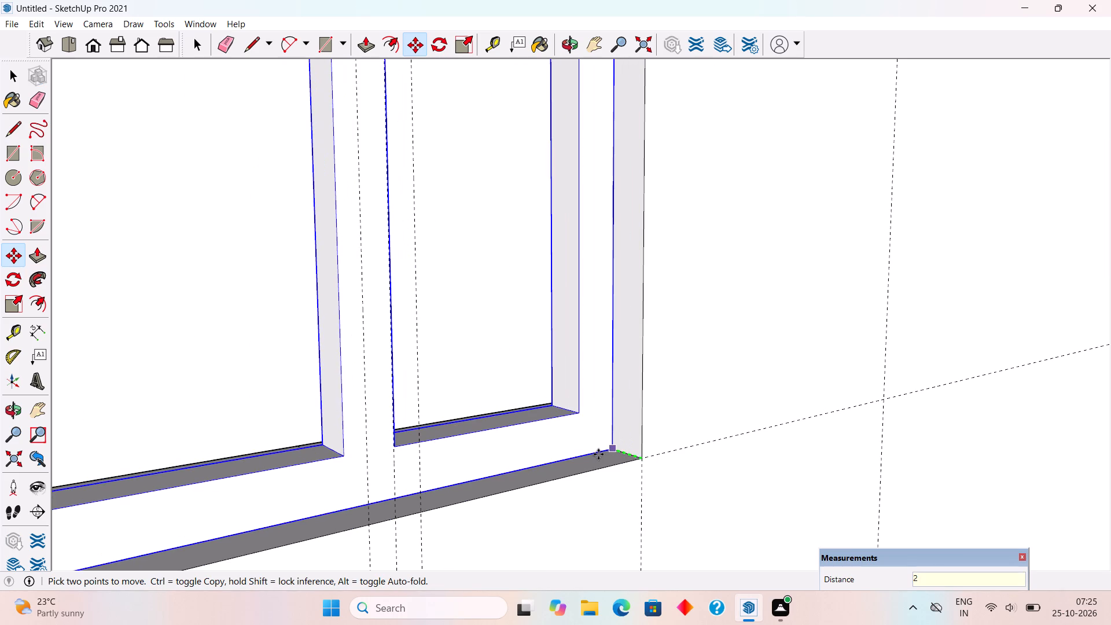
pyautogui.hotkey('shift', '"')
pyautogui.press('Return')
pyautogui.press('space')
# Draw glass pane rectangles across both window frame openings, corner to corner, the door-side one 1' 1 1/2" by 3' 6".
pyautogui.scroll(-6, 602, 469)
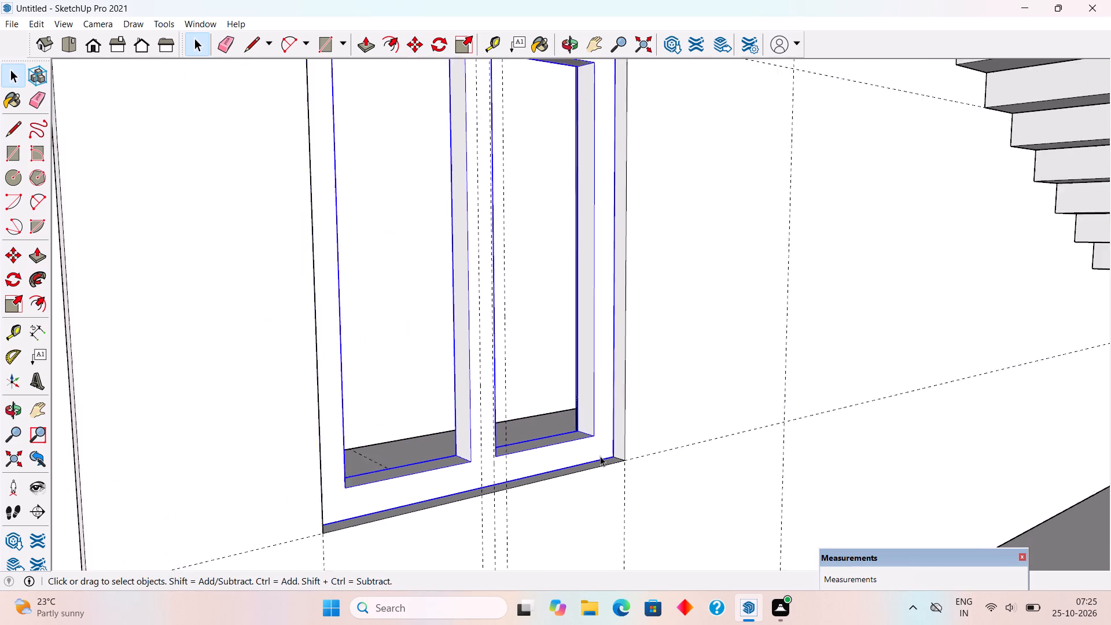
pyautogui.scroll(-5, 600, 456)
pyautogui.moveTo(580, 488); pyautogui.dragTo(481, 487, button='middle')
pyautogui.scroll(-5, 482, 487)
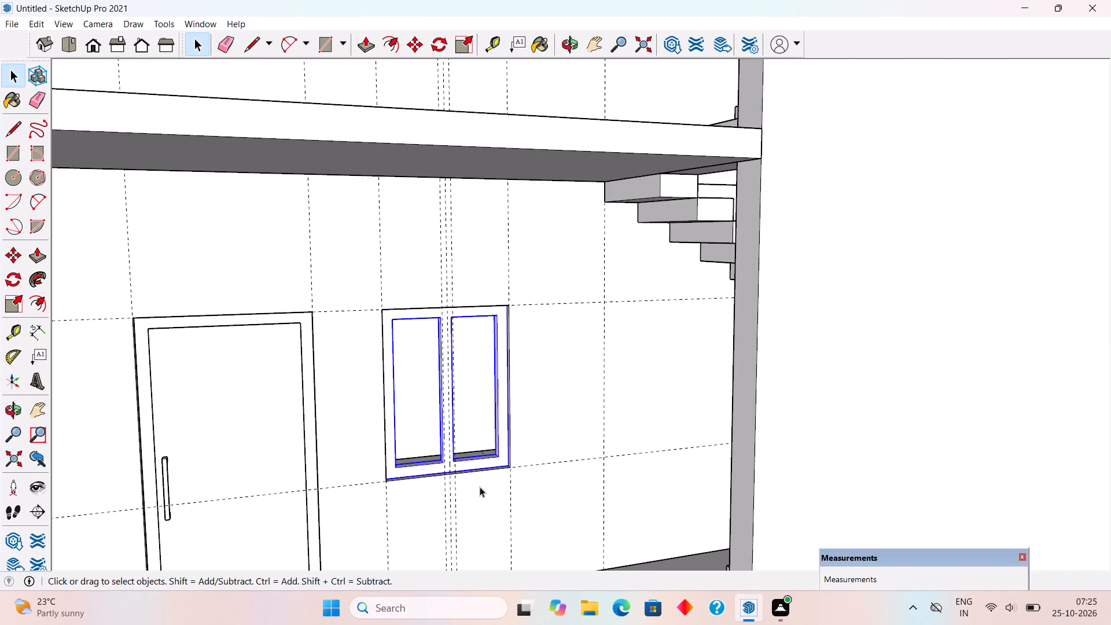
pyautogui.scroll(-2, 480, 487)
pyautogui.moveTo(424, 480); pyautogui.dragTo(371, 471, button='middle')
pyautogui.scroll(-2, 371, 471)
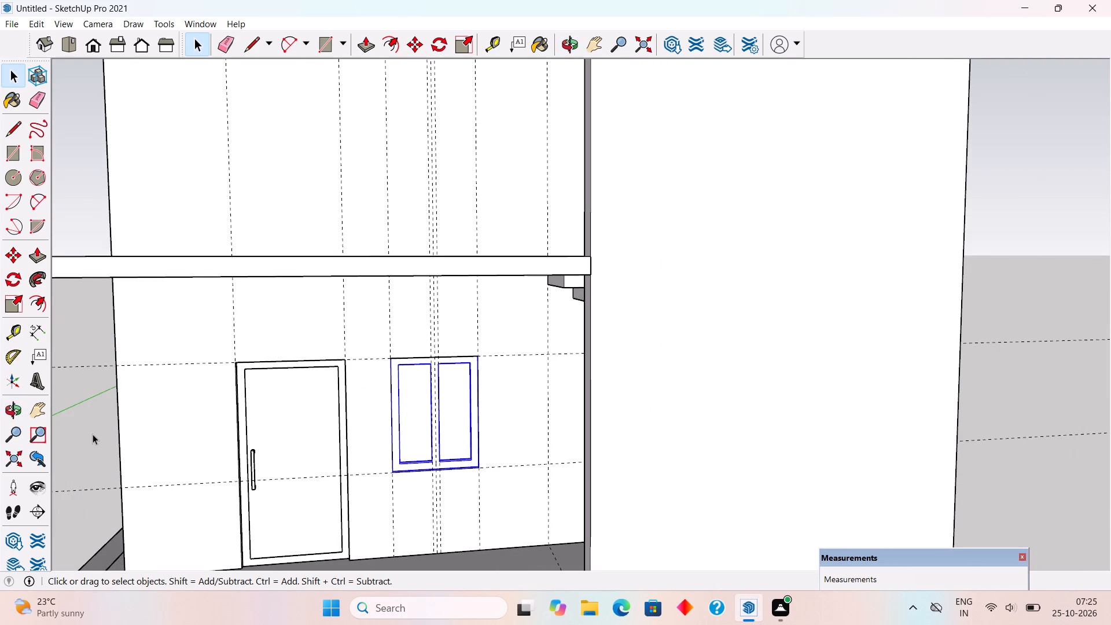
pyautogui.click(93, 434)
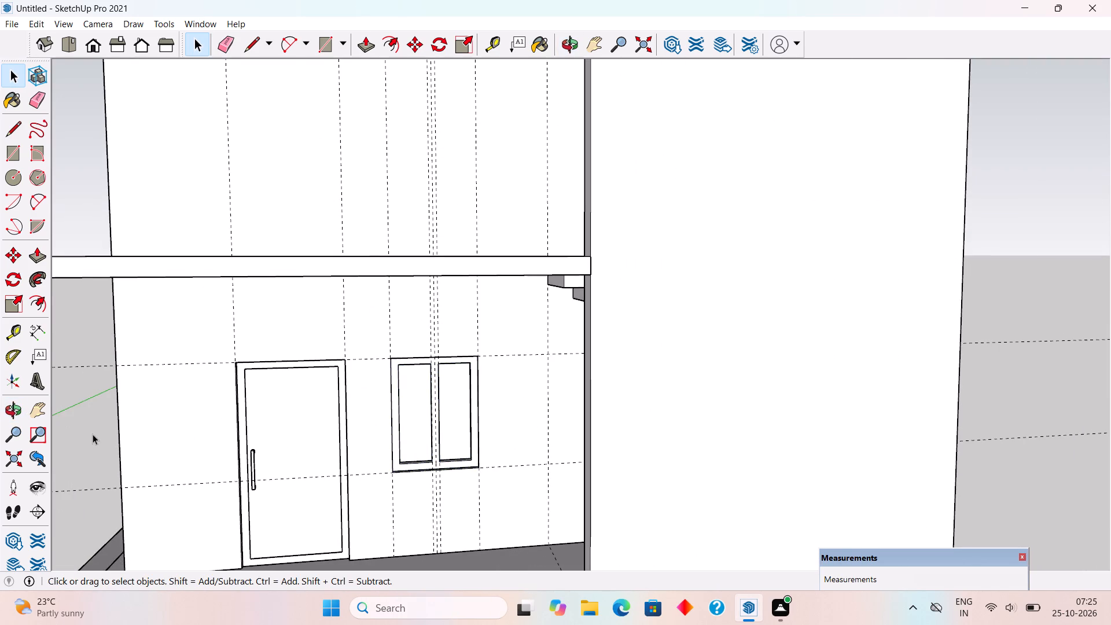
pyautogui.scroll(4, 128, 420)
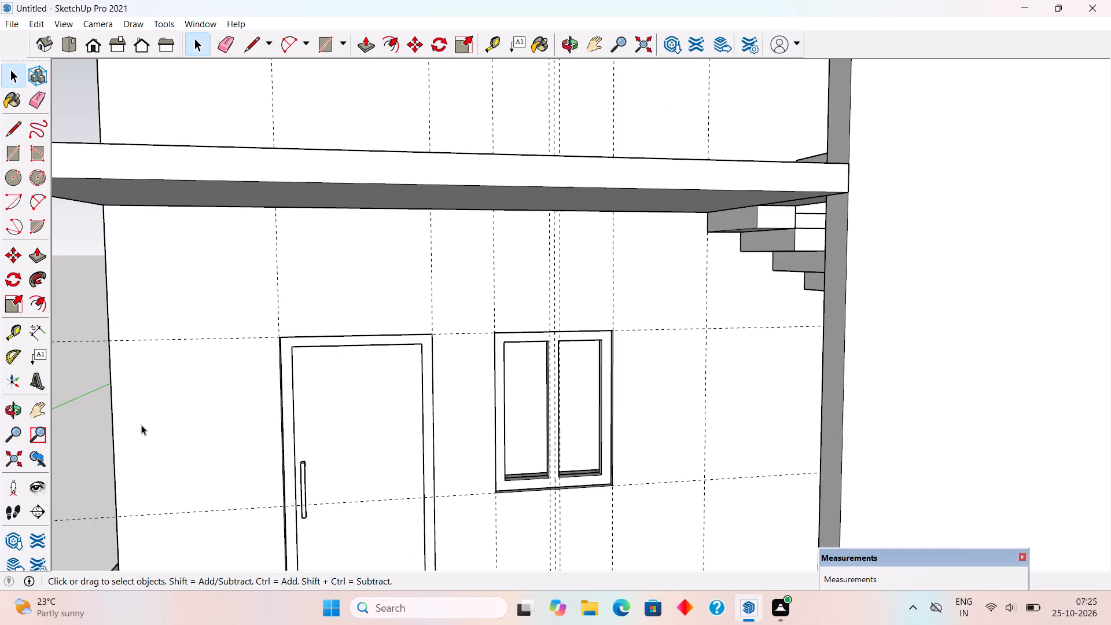
pyautogui.press('r')
pyautogui.click(506, 344)
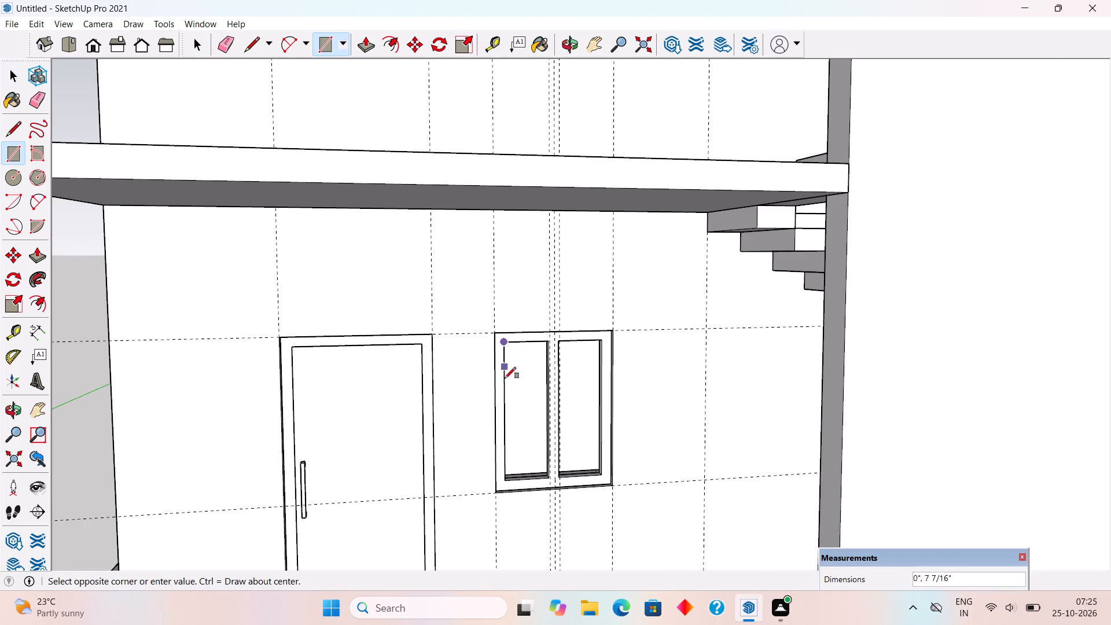
pyautogui.scroll(9, 545, 490)
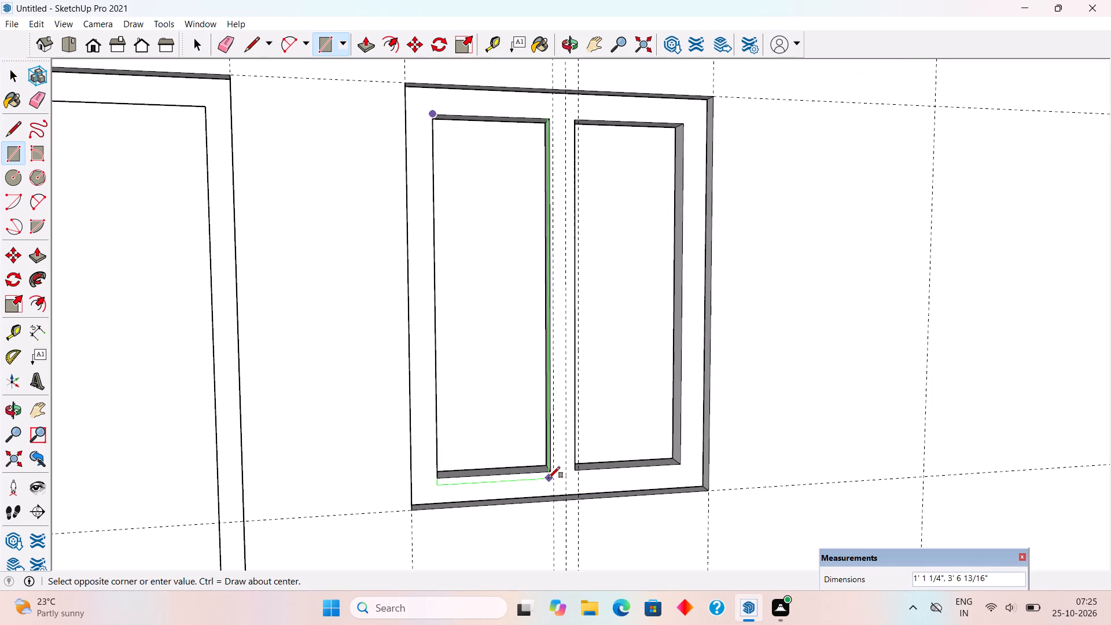
pyautogui.click(551, 474)
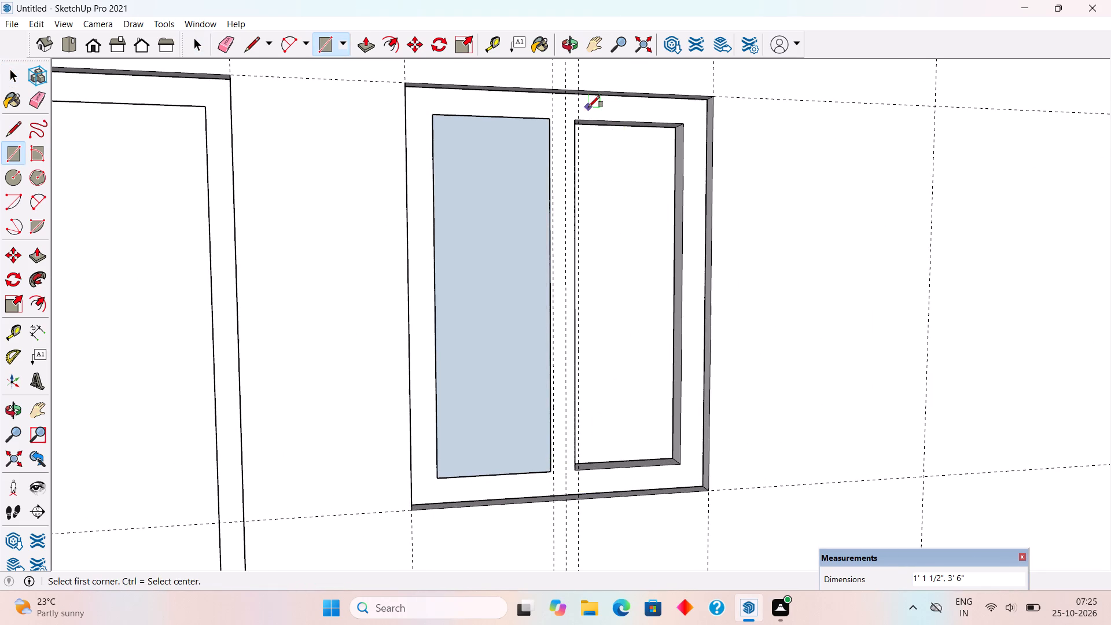
pyautogui.click(576, 119)
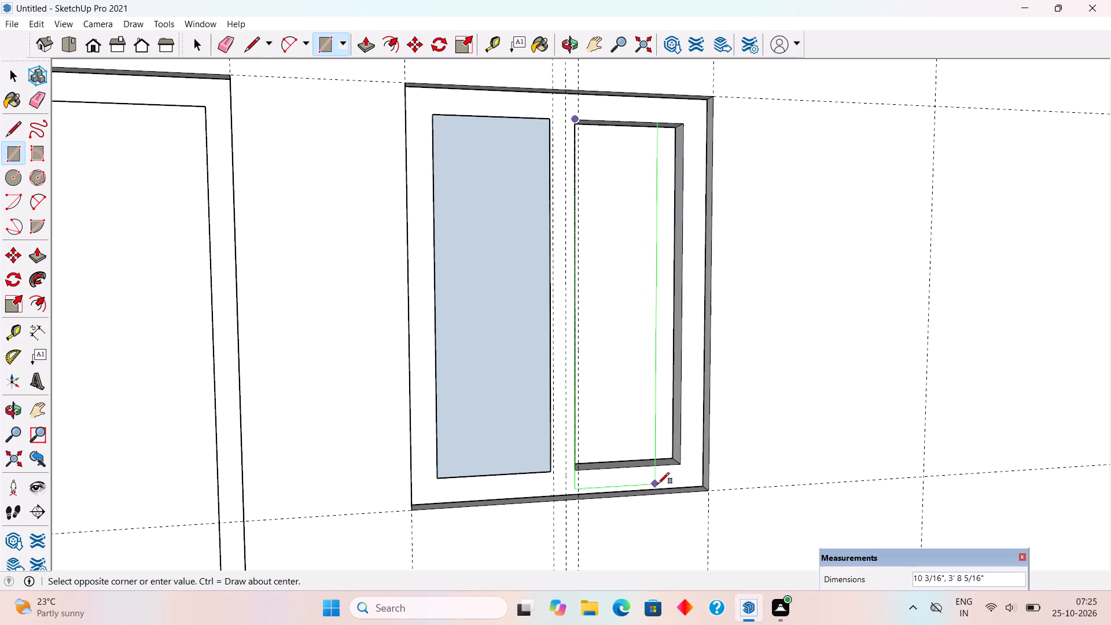
pyautogui.click(680, 466)
# Make each of the two window pane rectangles its own group.
pyautogui.press('space')
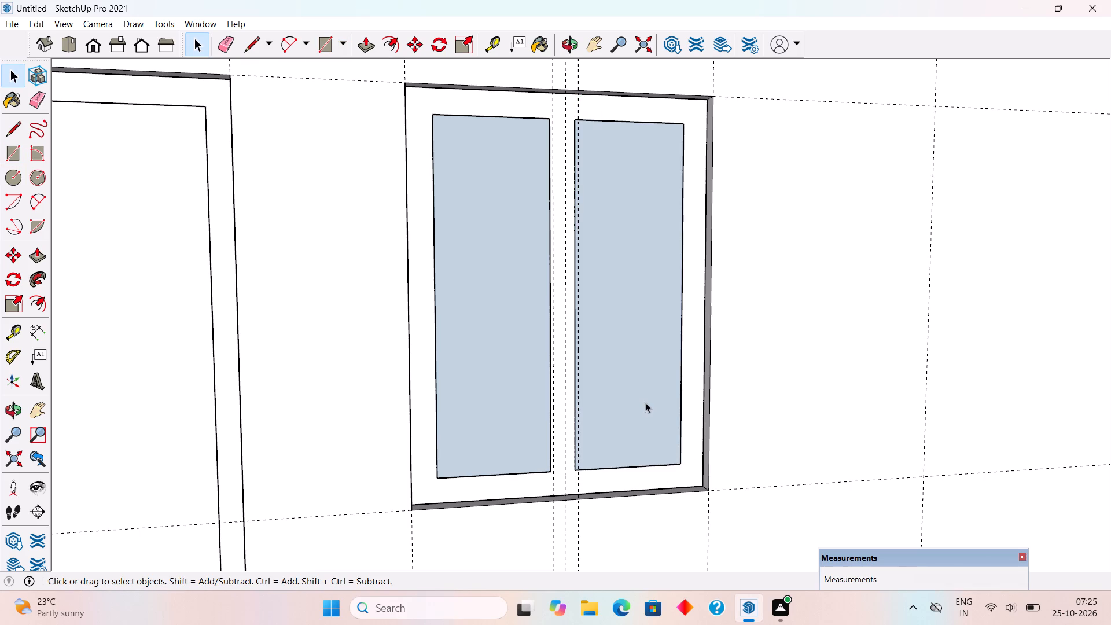
pyautogui.click(645, 402)
pyautogui.tripleClick(645, 402)
pyautogui.rightClick(643, 396)
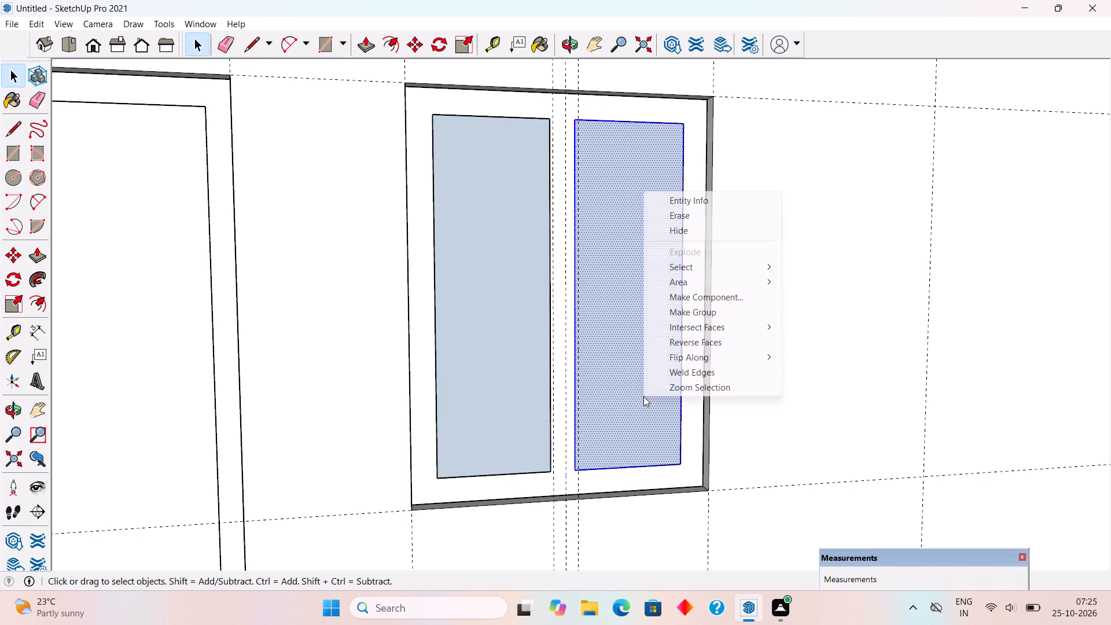
pyautogui.click(668, 309)
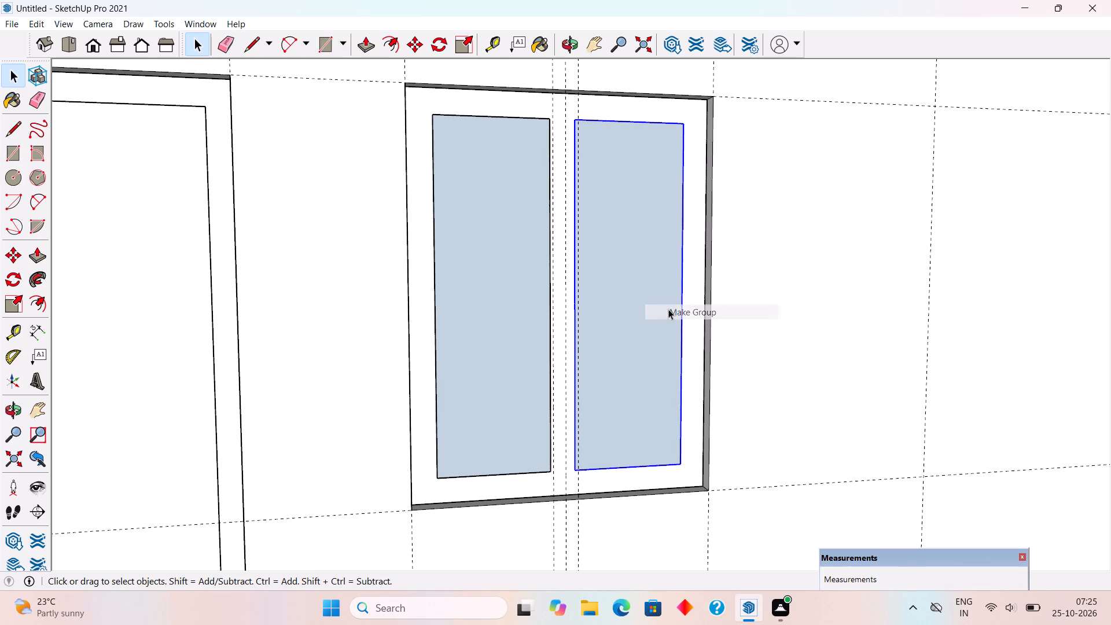
pyautogui.tripleClick(481, 308)
pyautogui.click(481, 308)
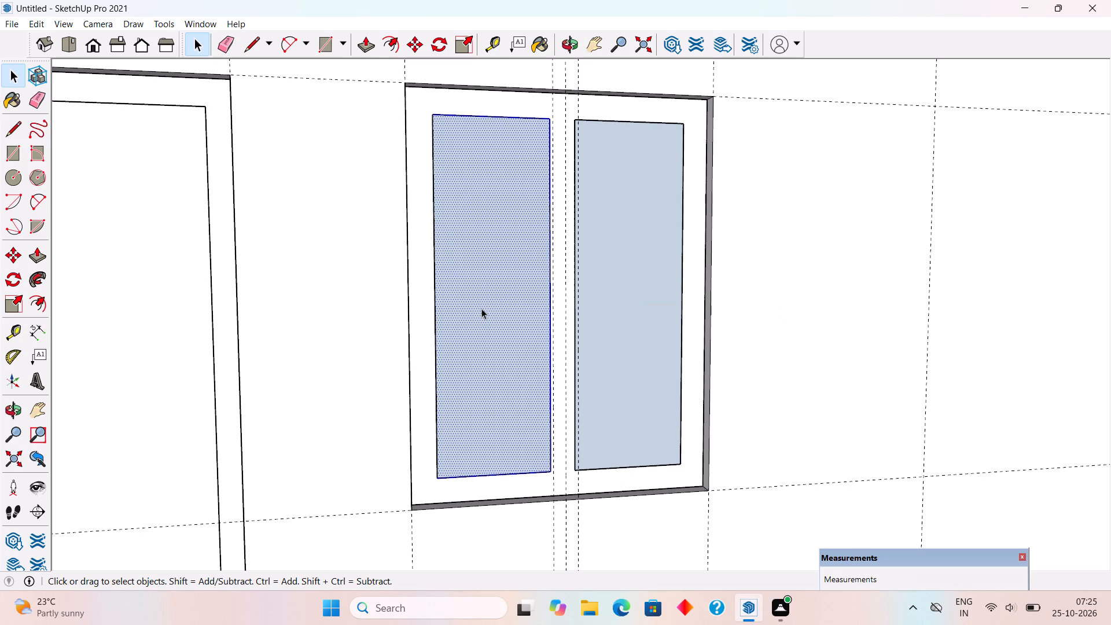
pyautogui.rightClick(481, 308)
pyautogui.click(553, 422)
# Clear the selection and examine the whole building from the front and from above.
pyautogui.scroll(-7, 560, 400)
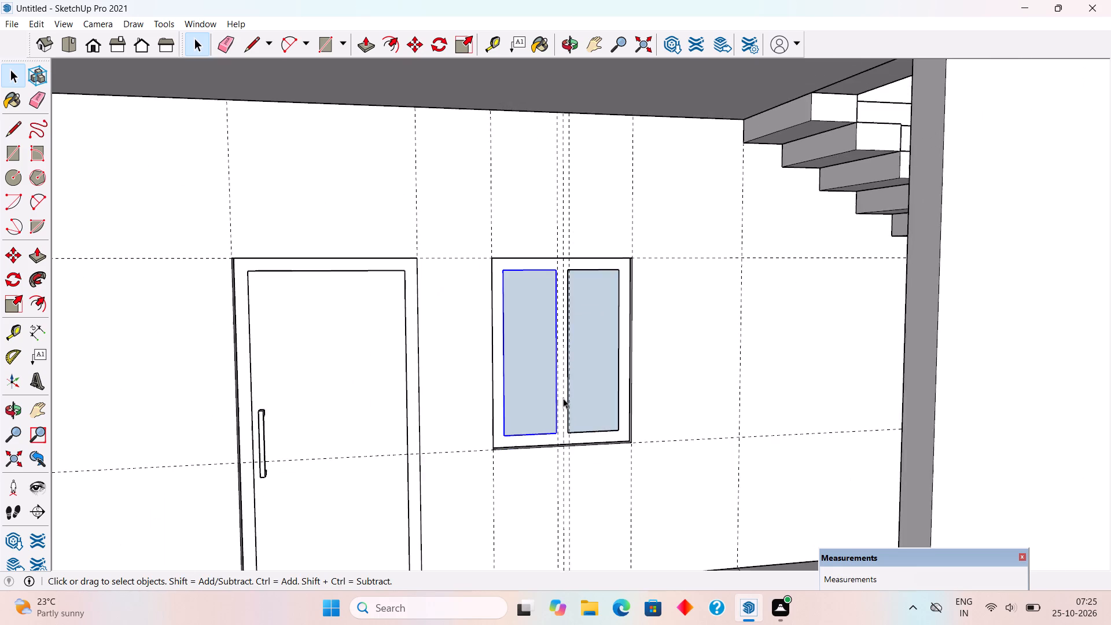
pyautogui.scroll(-12, 563, 398)
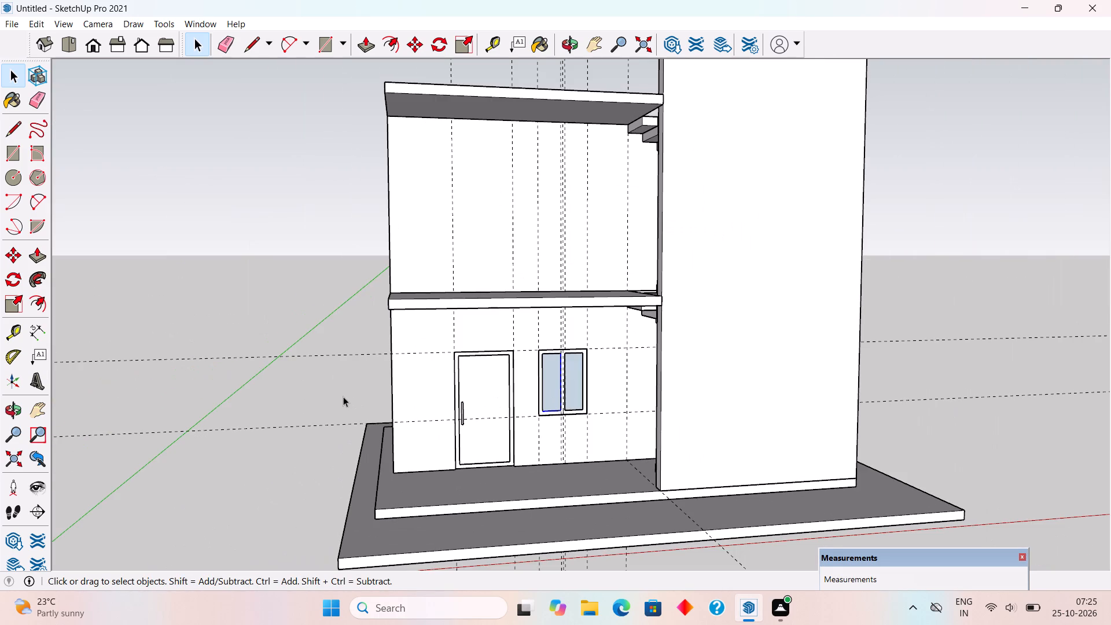
pyautogui.click(343, 396)
pyautogui.moveTo(412, 417); pyautogui.dragTo(418, 531, button='middle')
pyautogui.scroll(-1, 419, 497)
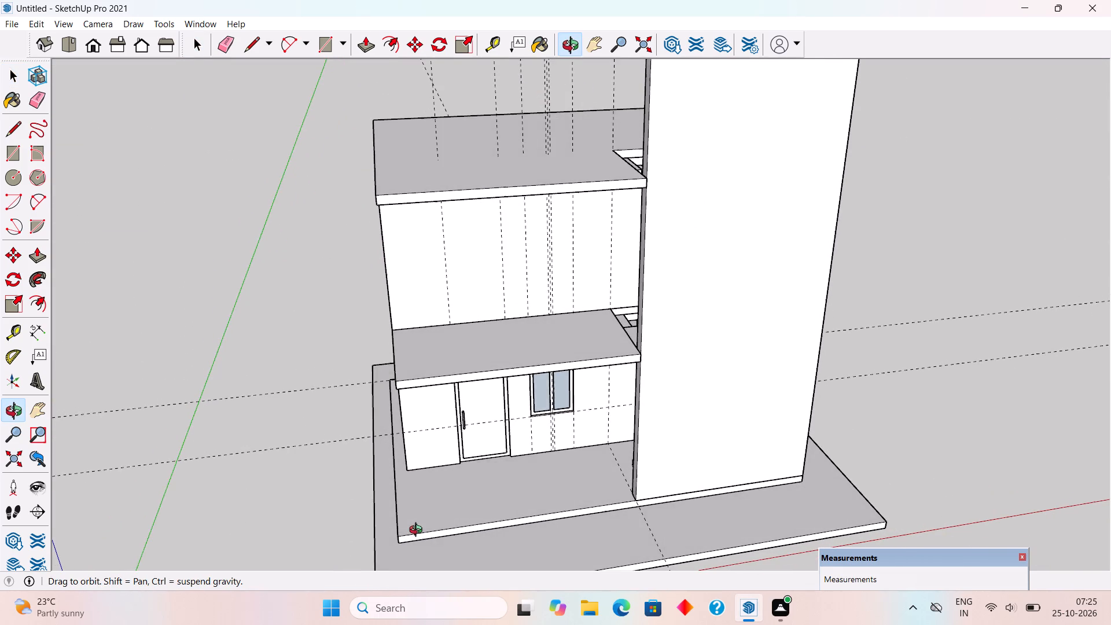
# Place a guide line along the outer base edge of the door-side end wall, extending across the ground-floor porch slab.
pyautogui.moveTo(418, 531); pyautogui.dragTo(414, 568, button='middle')
pyautogui.scroll(4, 426, 525)
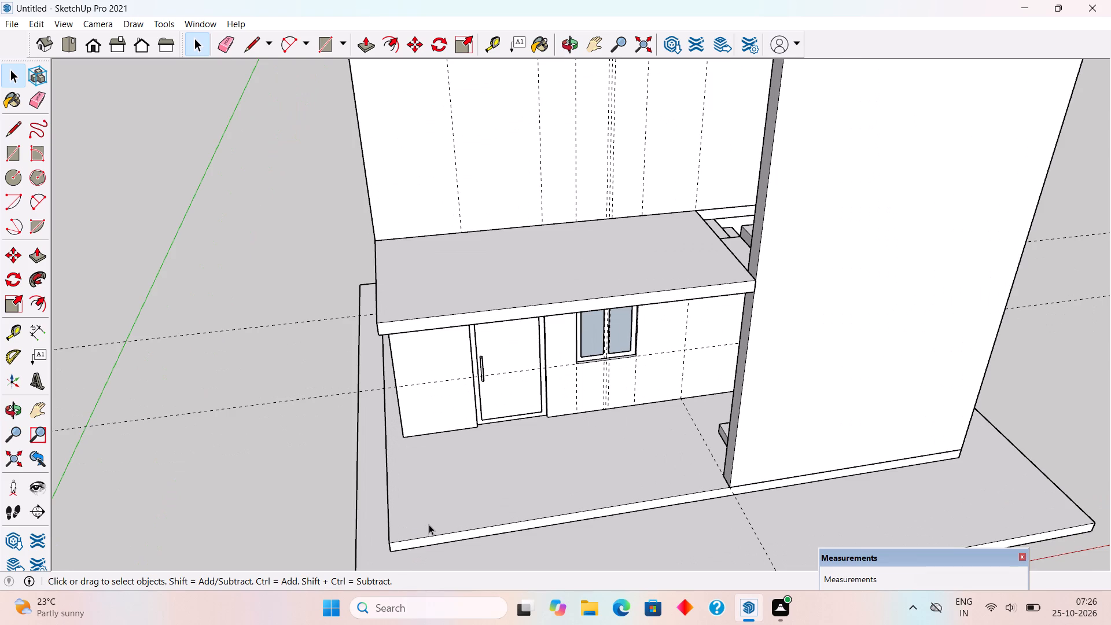
pyautogui.scroll(1, 429, 524)
pyautogui.moveTo(429, 524); pyautogui.dragTo(414, 550, button='middle')
pyautogui.scroll(3, 413, 550)
pyautogui.moveTo(410, 537); pyautogui.dragTo(400, 558, button='middle')
pyautogui.moveTo(400, 552); pyautogui.dragTo(623, 519, button='middle')
pyautogui.press('t')
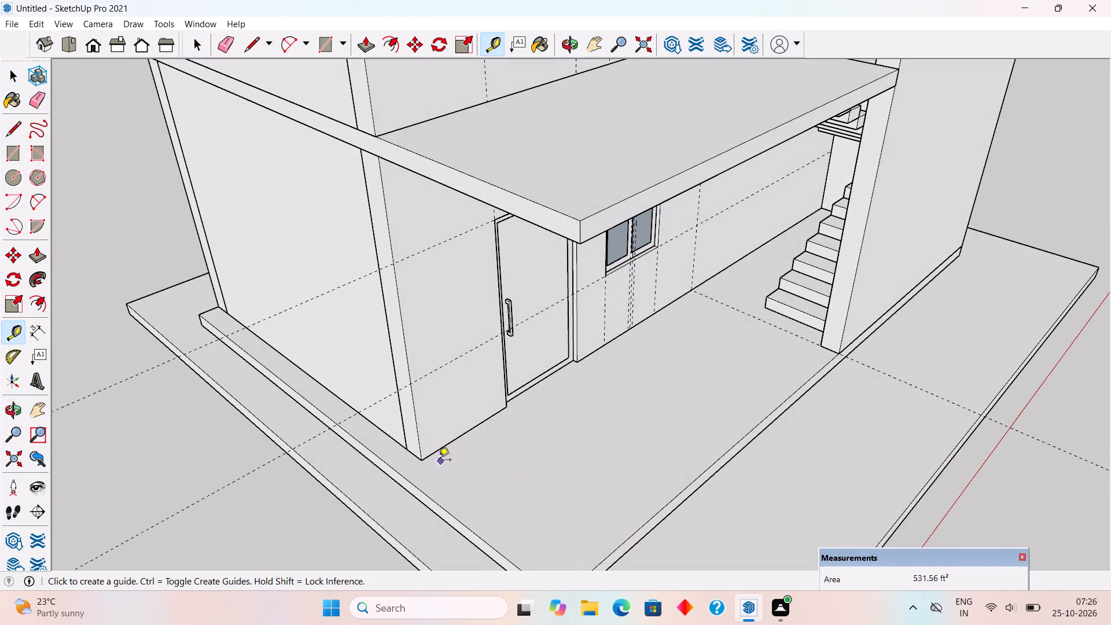
pyautogui.doubleClick(386, 437)
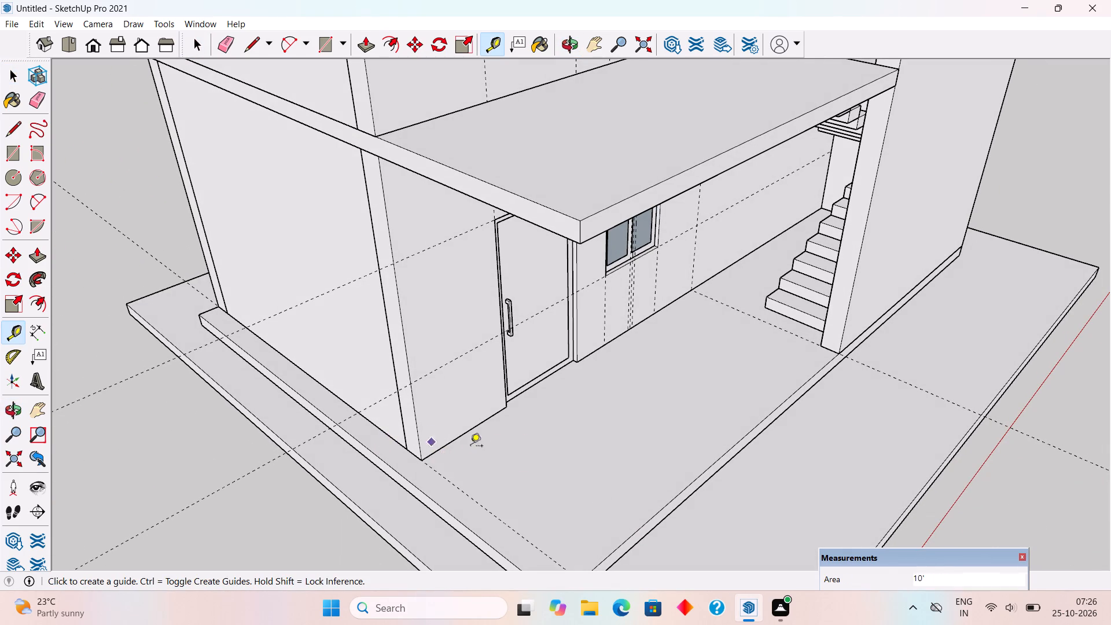
# Add guides on the porch floor 1.2' in from the wall-line guide and 1.2' in from the slab's front edge.
pyautogui.moveTo(520, 453); pyautogui.dragTo(314, 501, button='middle')
pyautogui.scroll(-3, 314, 501)
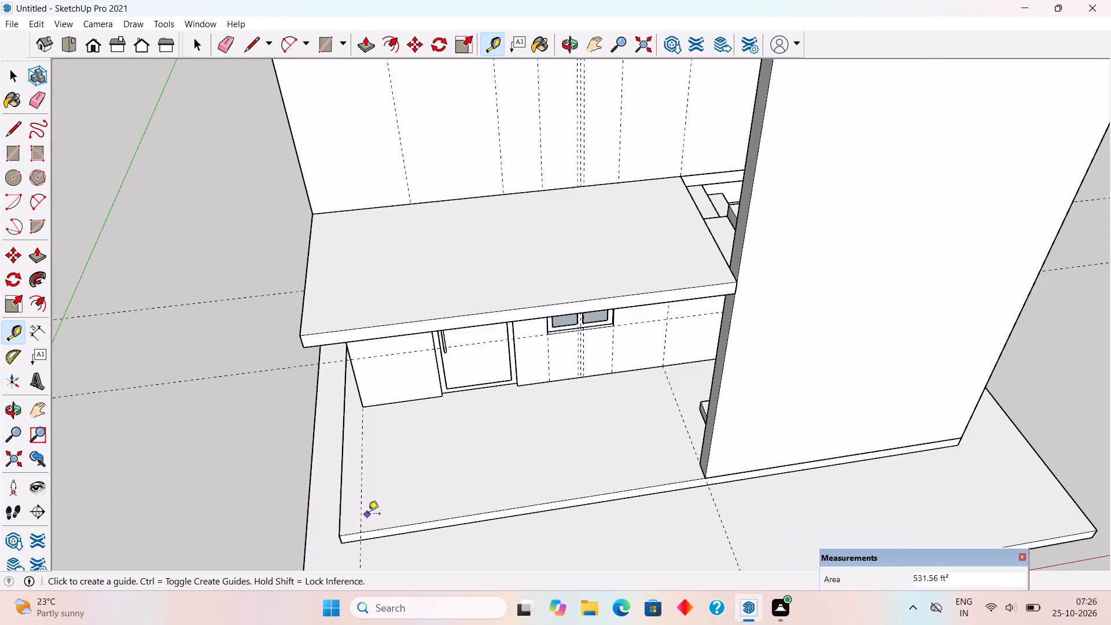
pyautogui.scroll(4, 368, 514)
pyautogui.click(354, 518)
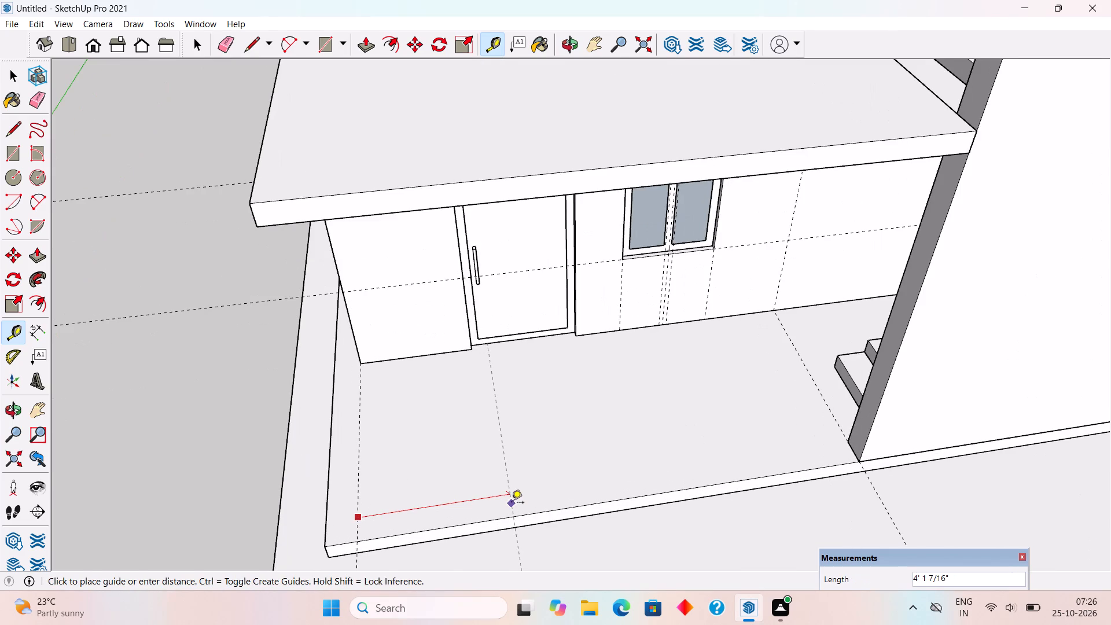
pyautogui.write('1.')
pyautogui.write("2'")
pyautogui.press('Return')
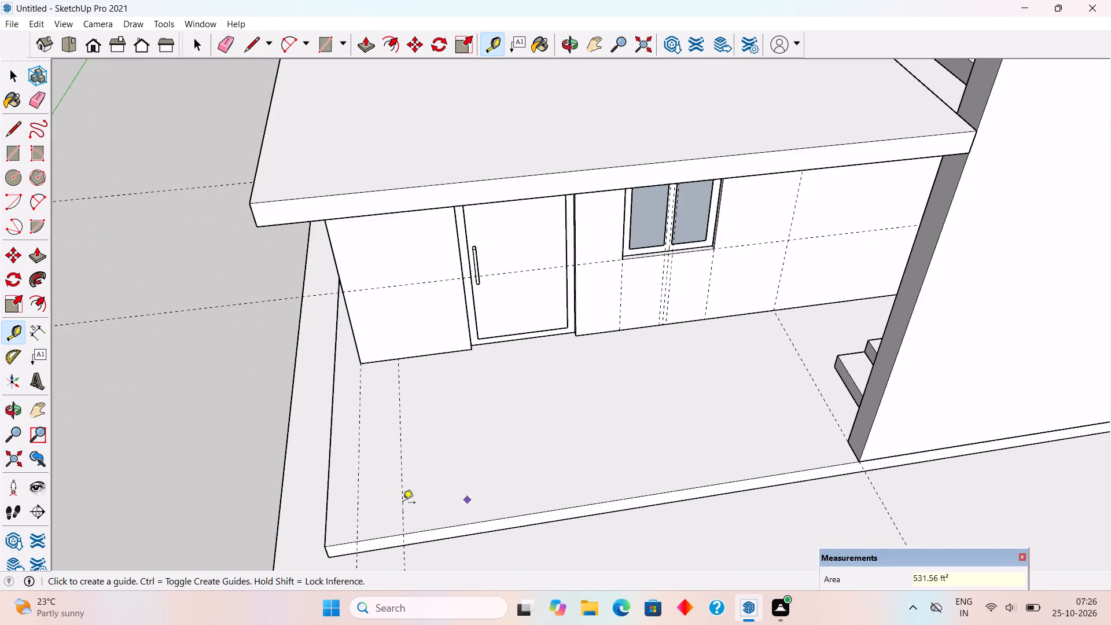
pyautogui.click(385, 534)
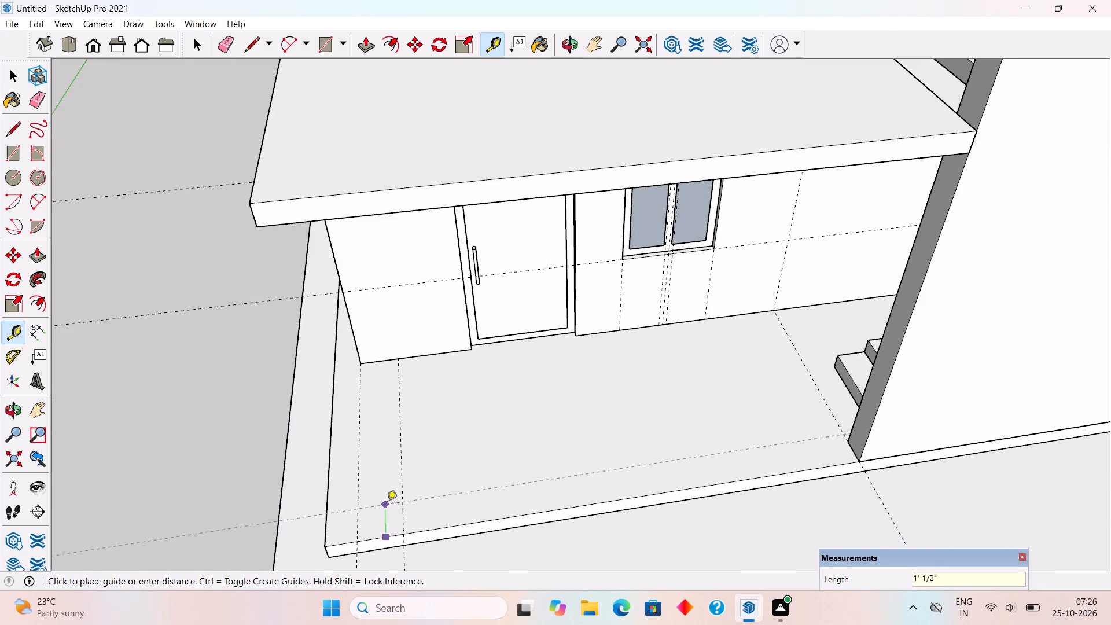
pyautogui.write("1.2'")
pyautogui.press('Return')
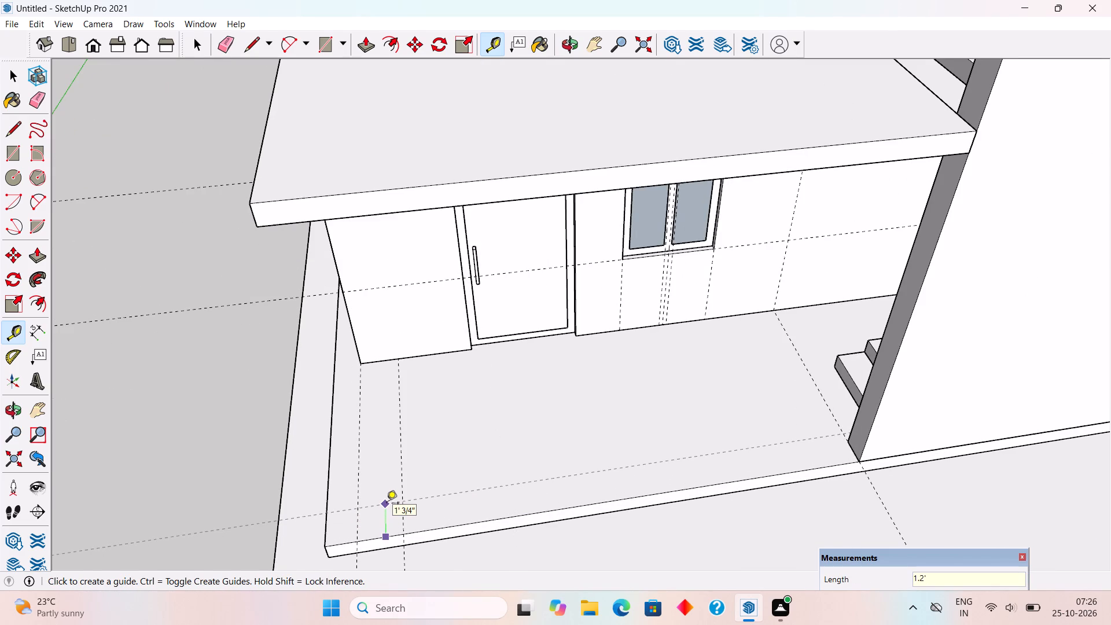
# Draw a 1.2' square at the porch's outer corner between the guides and extrude it 10' up to the slab's underside.
pyautogui.press('r')
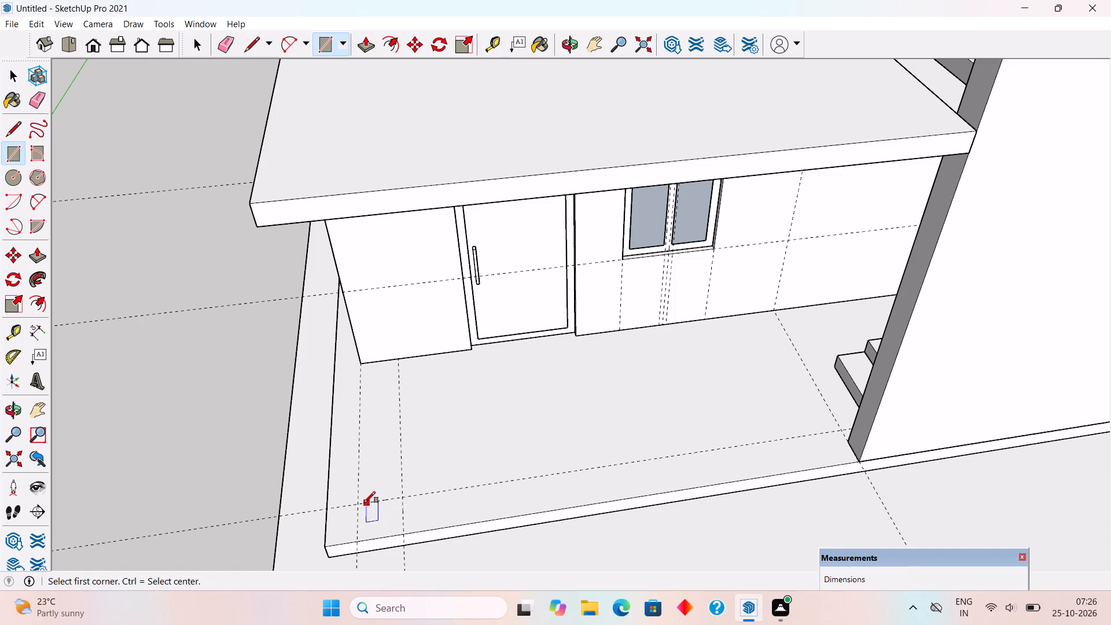
pyautogui.click(359, 503)
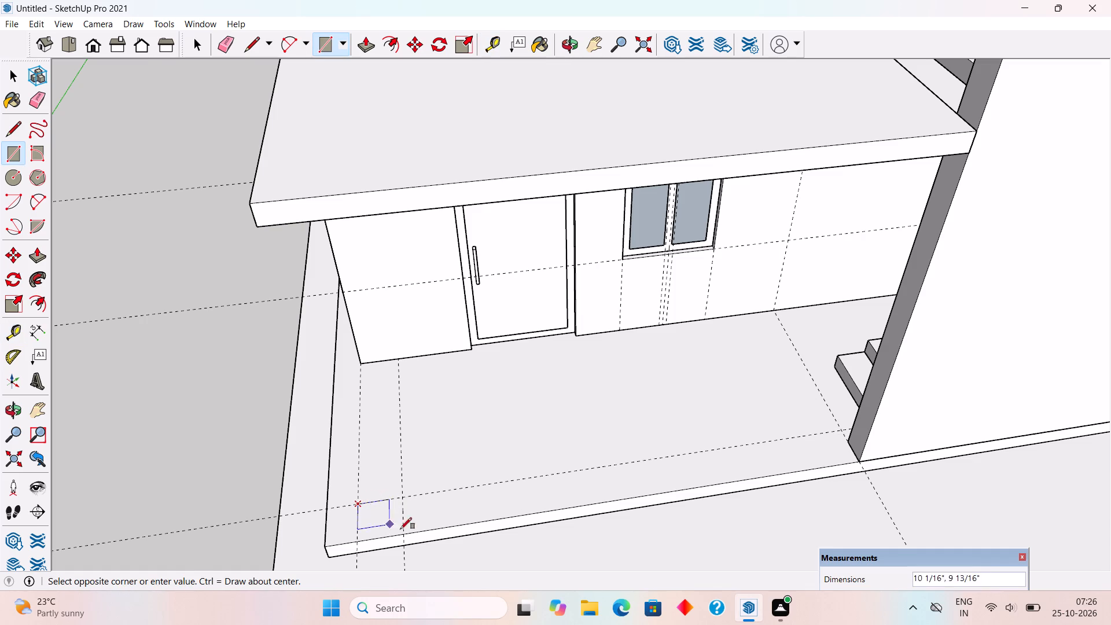
pyautogui.click(406, 536)
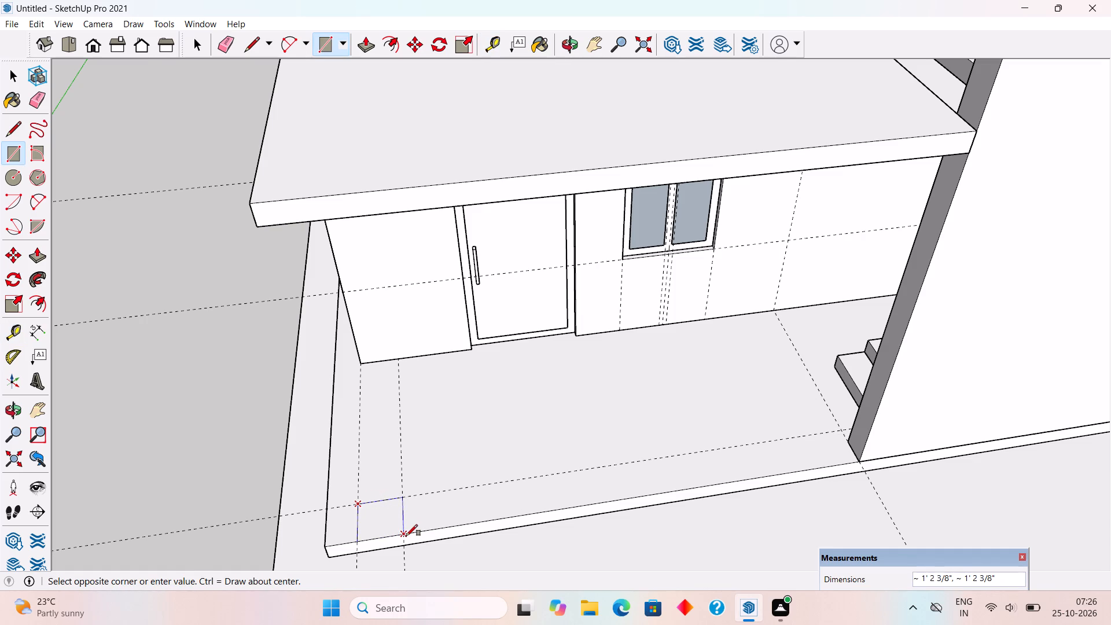
pyautogui.press('p')
pyautogui.click(395, 531)
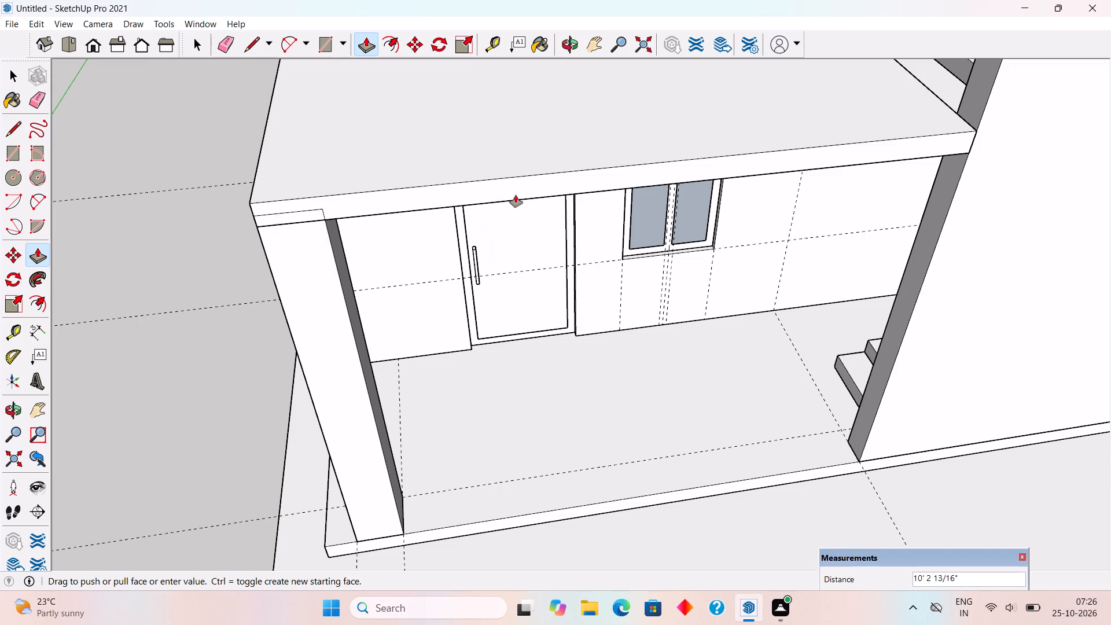
pyautogui.click(577, 196)
# Make the whole porch corner column a group.
pyautogui.press('space')
pyautogui.moveTo(403, 333); pyautogui.dragTo(621, 225, button='middle')
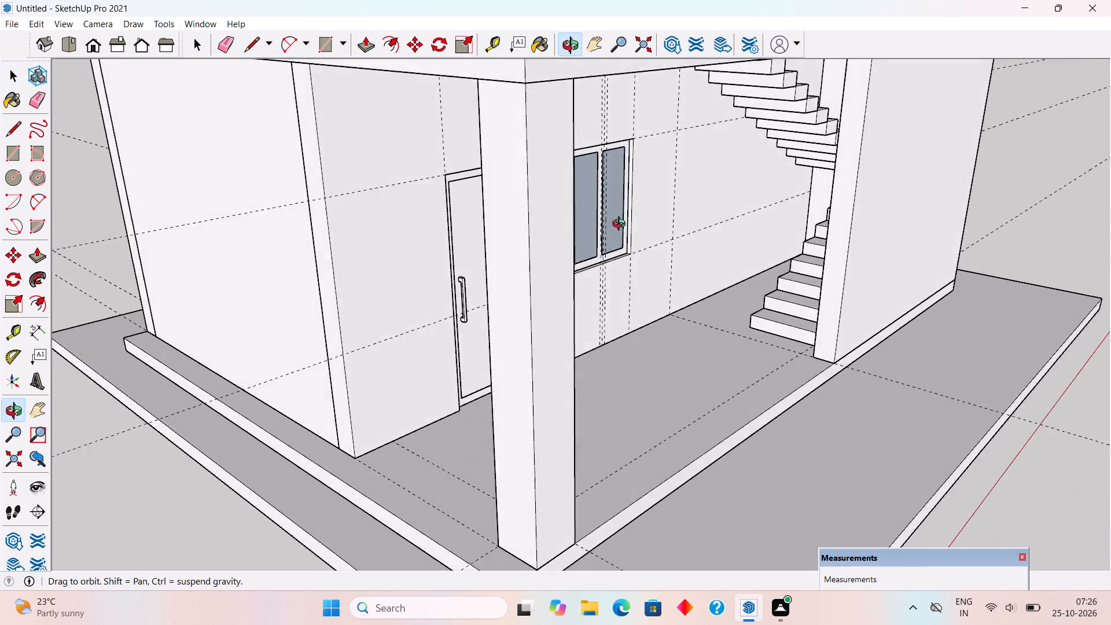
pyautogui.moveTo(621, 225); pyautogui.dragTo(627, 231, button='middle')
pyautogui.scroll(-3, 627, 242)
pyautogui.tripleClick(578, 329)
pyautogui.rightClick(578, 329)
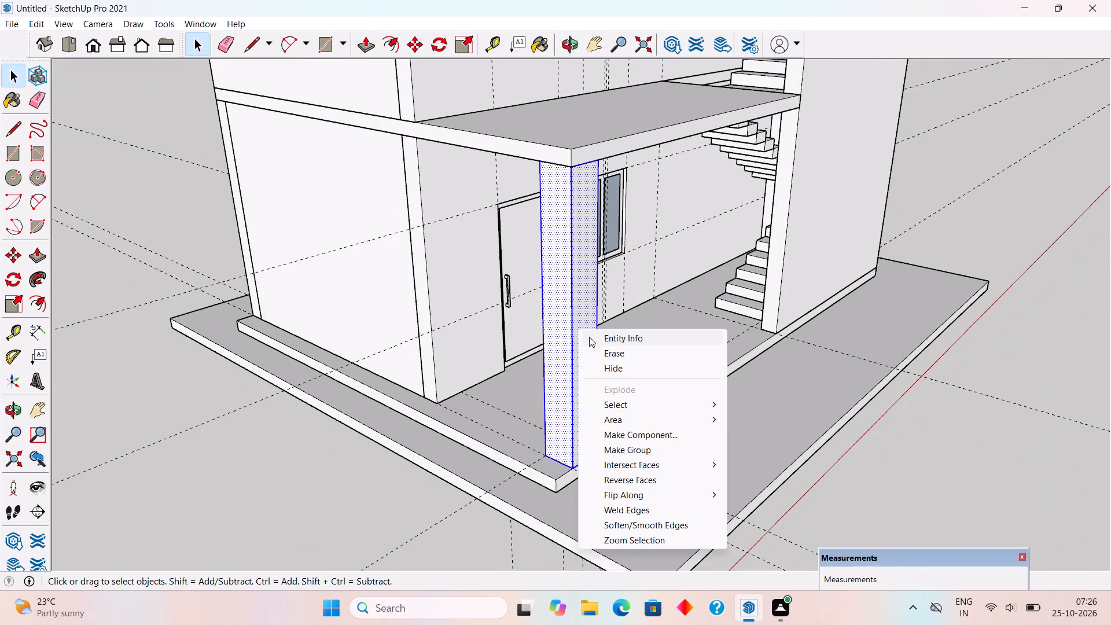
pyautogui.click(641, 448)
# Place a guide 1.2' below the top edge of the column's face that looks towards the building wall.
pyautogui.moveTo(311, 341); pyautogui.dragTo(631, 309, button='middle')
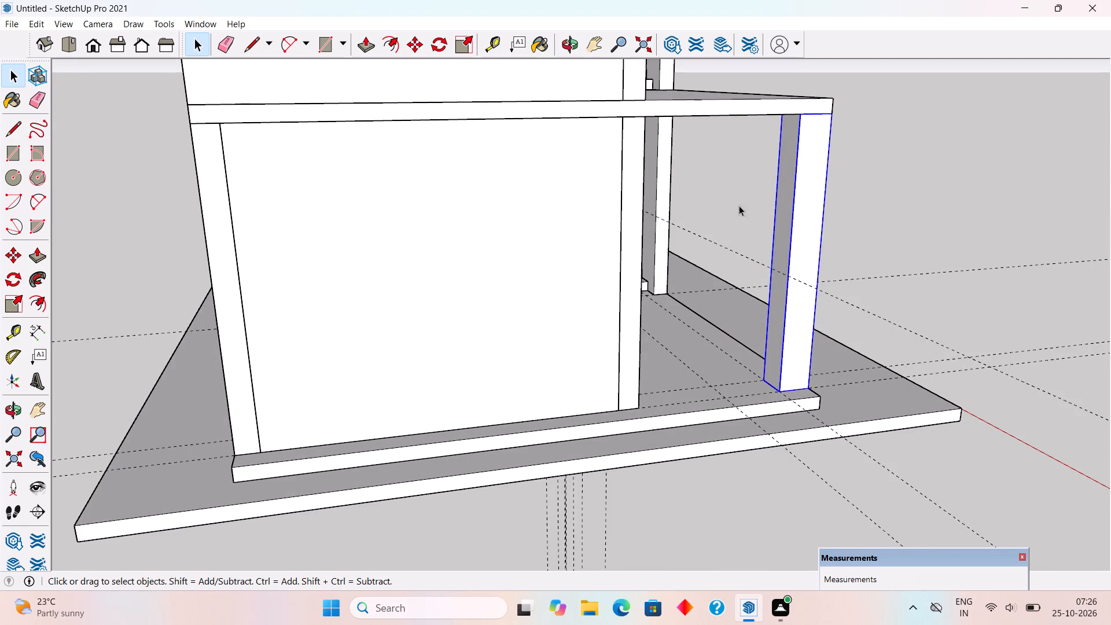
pyautogui.scroll(4, 785, 138)
pyautogui.scroll(-4, 781, 308)
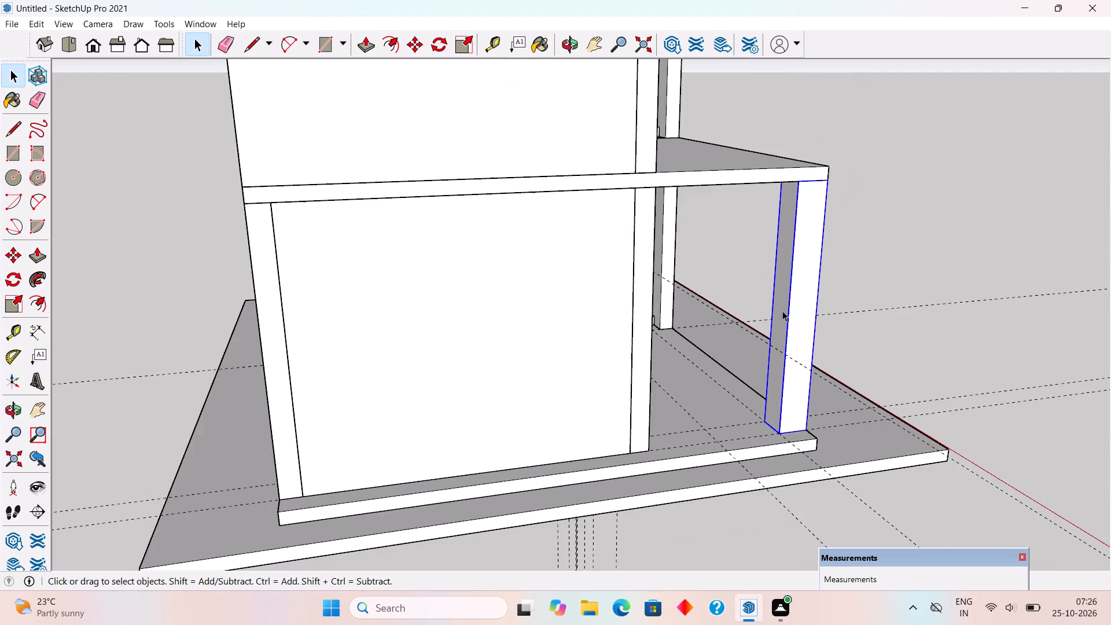
pyautogui.scroll(-1, 782, 311)
pyautogui.moveTo(825, 297); pyautogui.dragTo(839, 146, button='middle')
pyautogui.scroll(6, 805, 67)
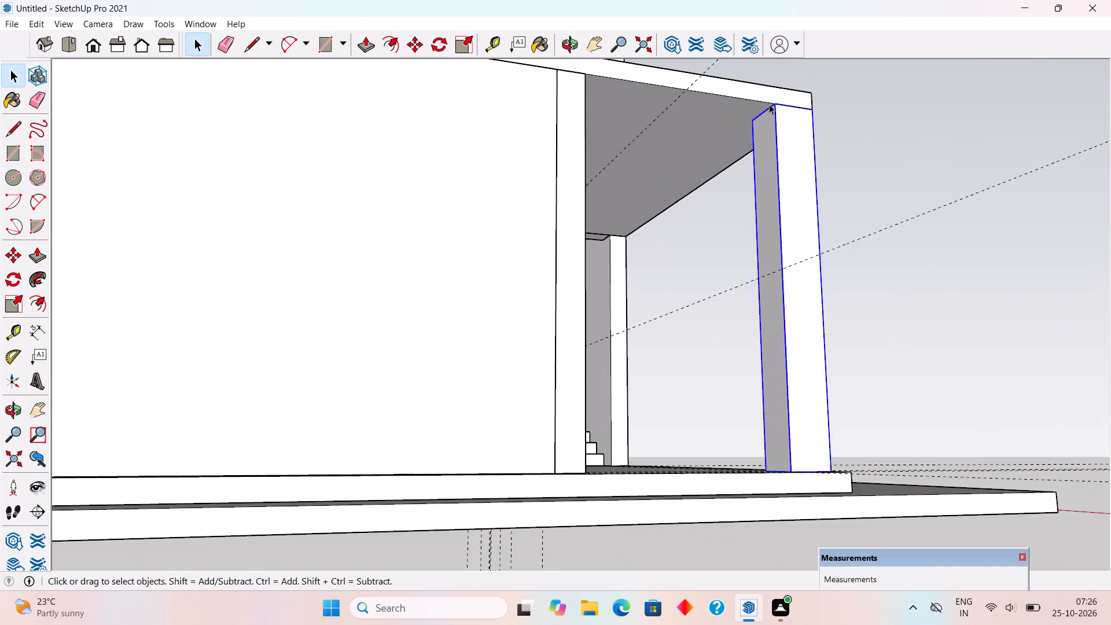
pyautogui.scroll(10, 768, 105)
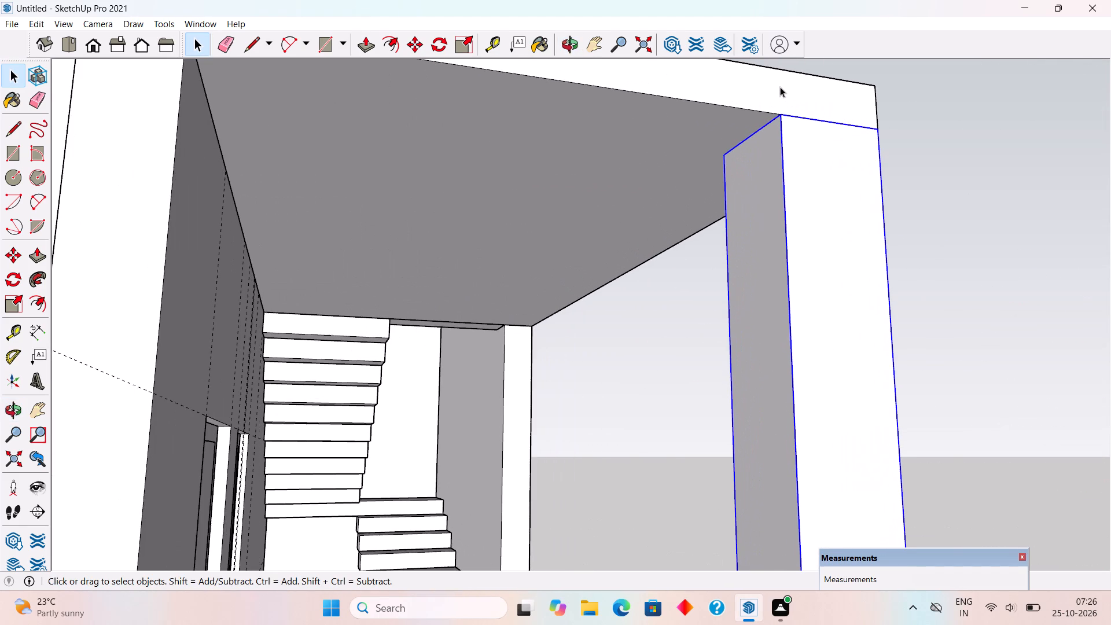
pyautogui.press('t')
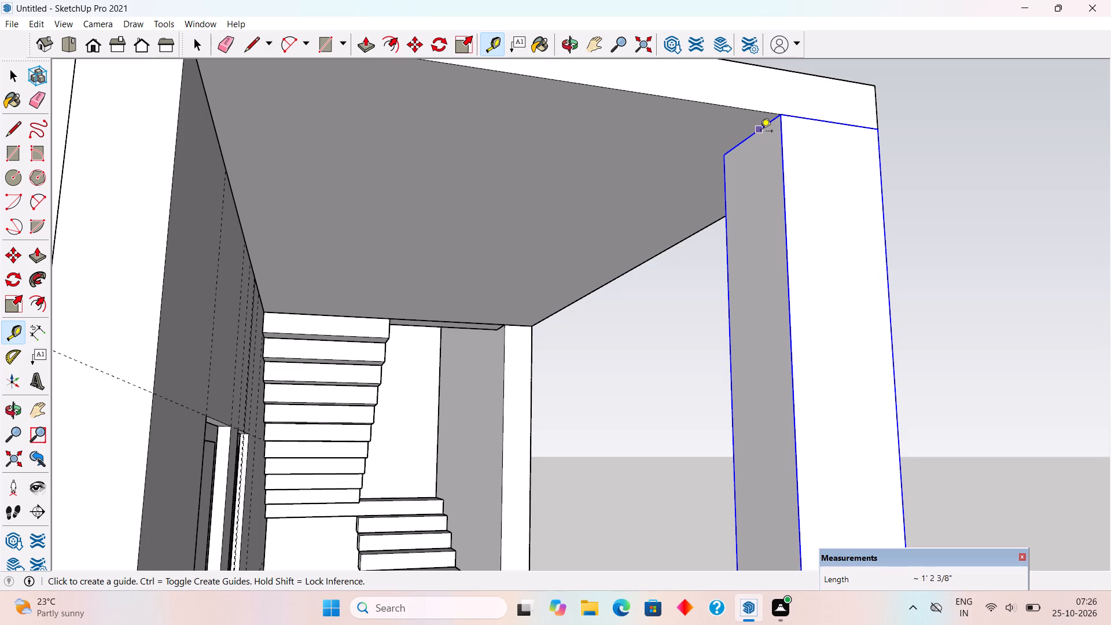
pyautogui.click(760, 132)
pyautogui.write("1.2'")
pyautogui.press('Return')
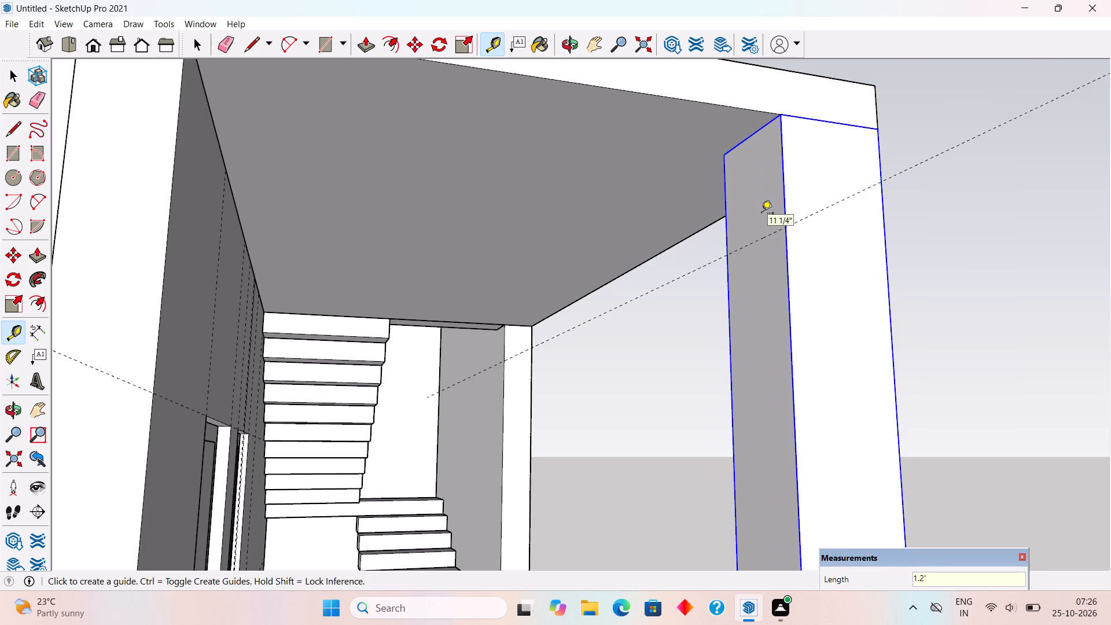
# Inside the column group, split the wall-facing side along the guide and extrude the upper part about 5' 6 5/8" to the wall as a beam.
pyautogui.press('space')
pyautogui.tripleClick(759, 214)
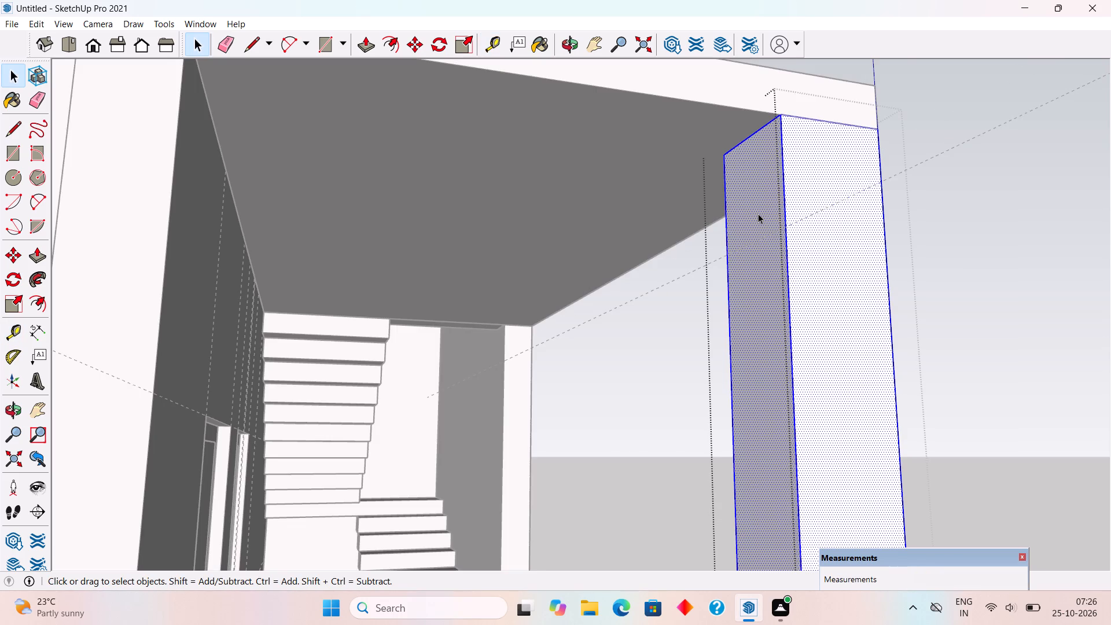
pyautogui.press('l')
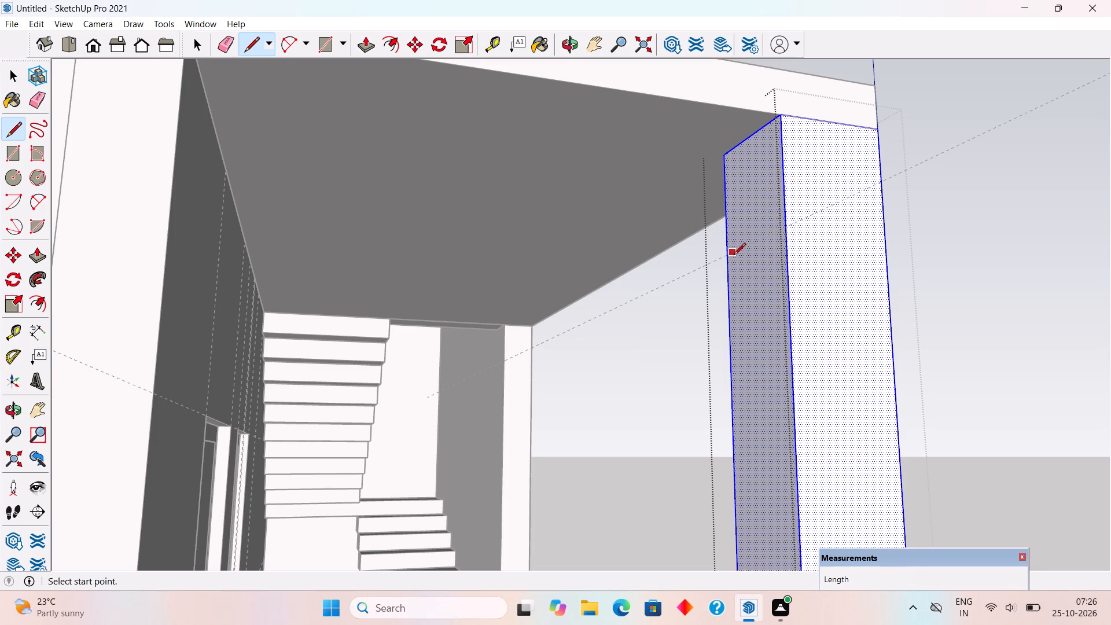
pyautogui.click(730, 255)
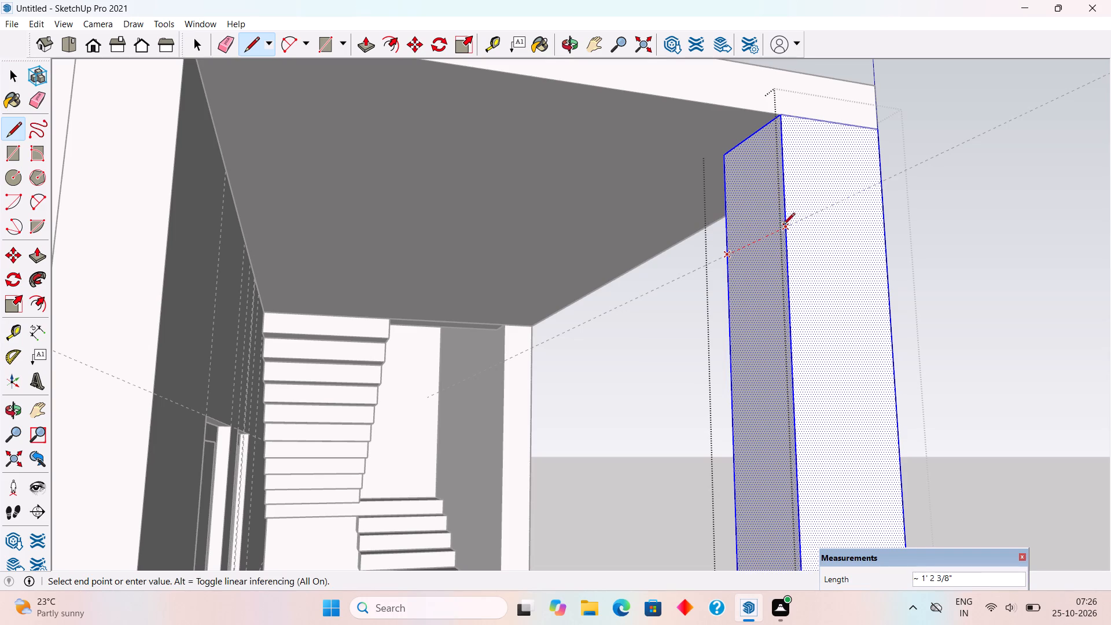
pyautogui.click(788, 225)
pyautogui.press('p')
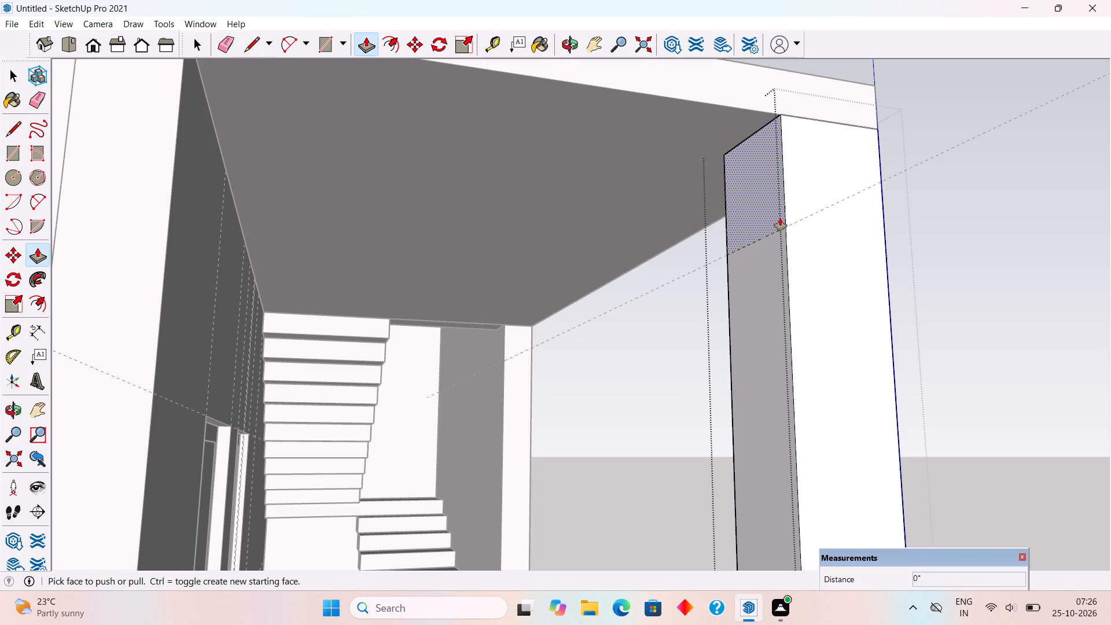
pyautogui.click(780, 218)
pyautogui.scroll(-3, 632, 231)
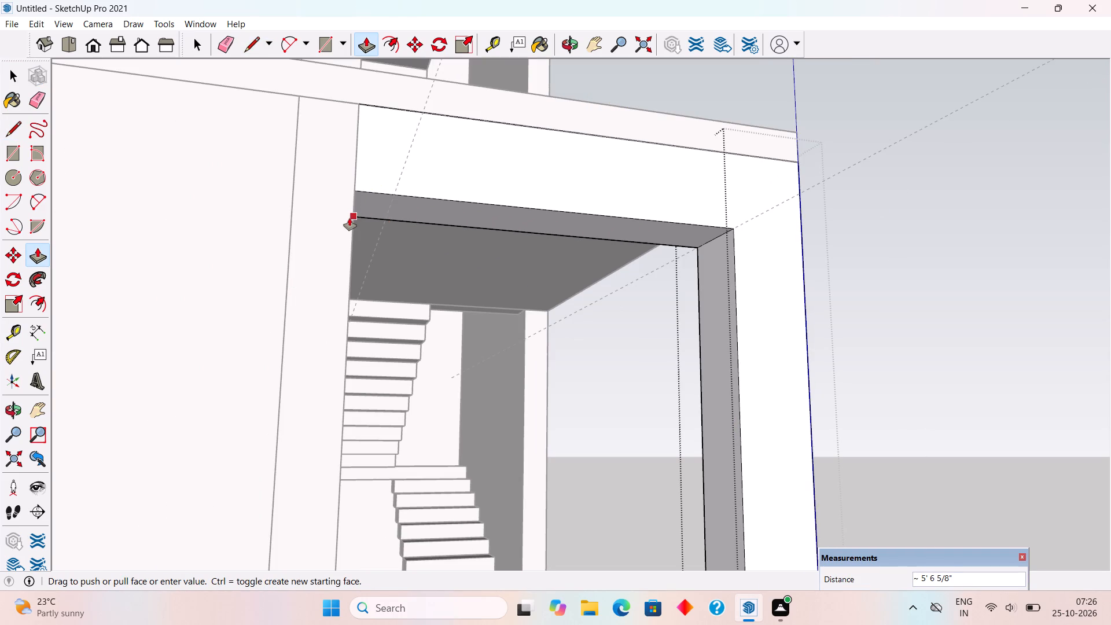
pyautogui.click(350, 230)
pyautogui.press('space')
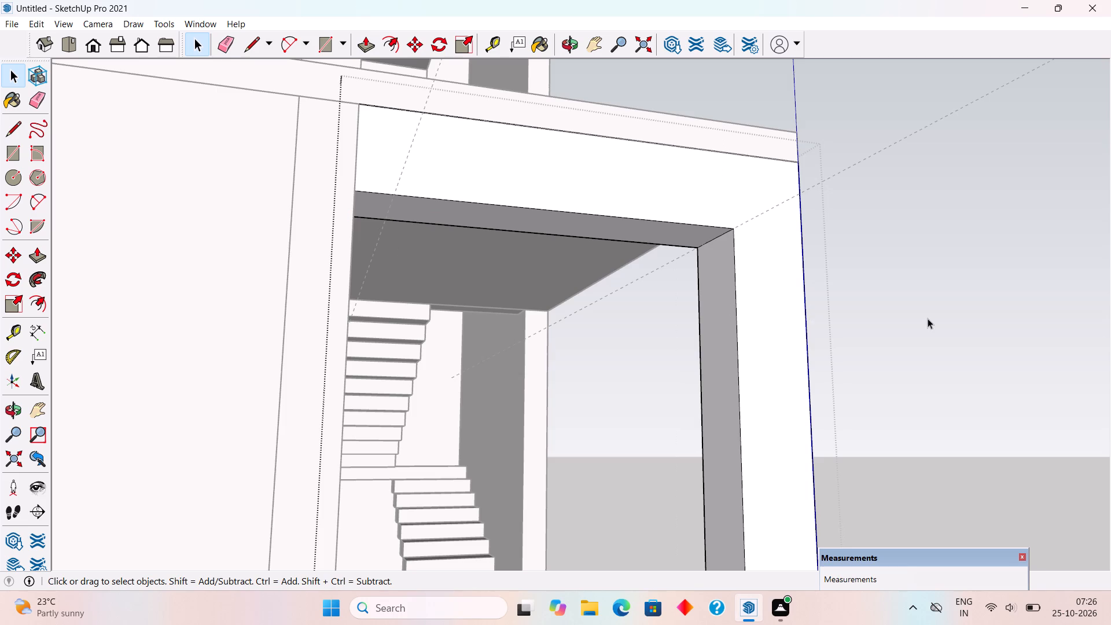
pyautogui.click(931, 319)
# Place a guide across the new beam's underside, 9" from its end edge at the building wall.
pyautogui.moveTo(793, 359); pyautogui.dragTo(246, 403, button='middle')
pyautogui.scroll(-3, 251, 403)
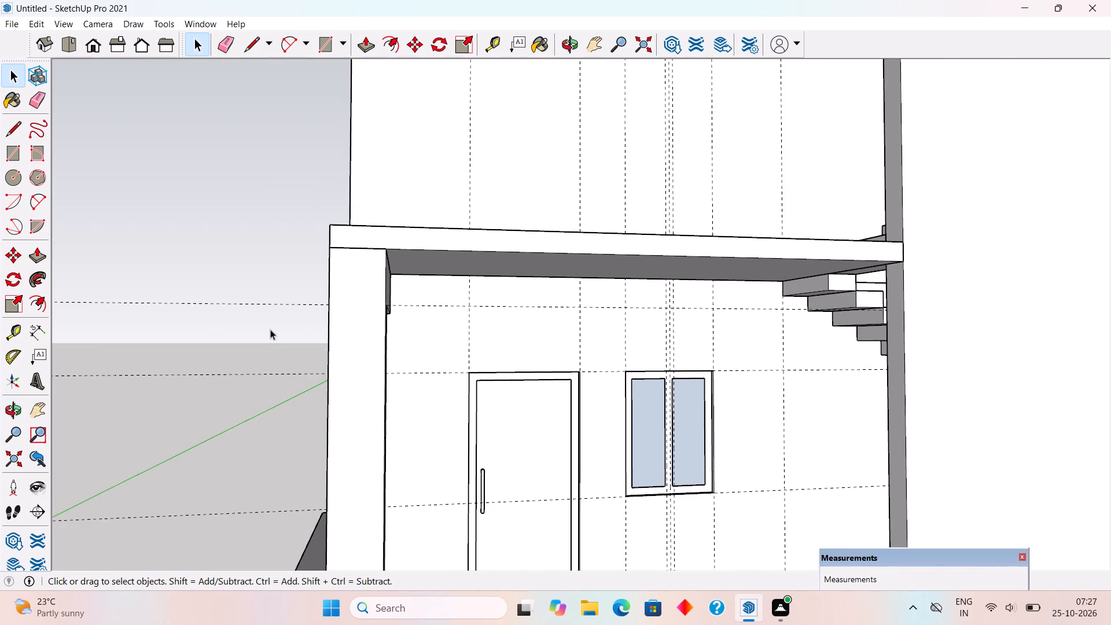
pyautogui.scroll(-5, 274, 319)
pyautogui.moveTo(326, 336); pyautogui.dragTo(267, 323, button='middle')
pyautogui.scroll(1, 258, 306)
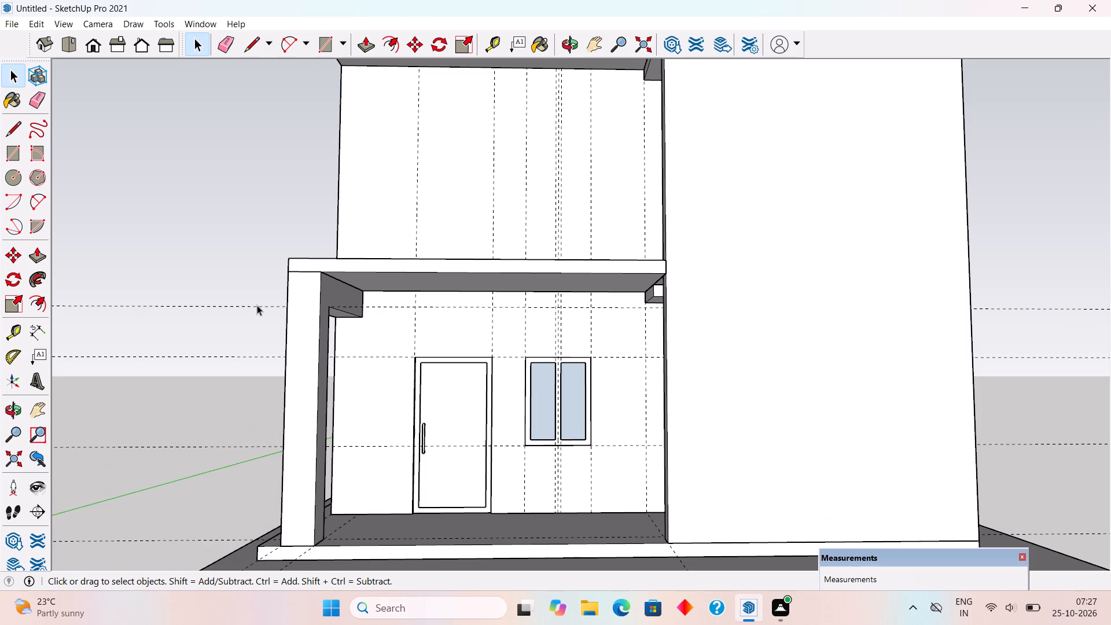
pyautogui.moveTo(242, 332); pyautogui.dragTo(255, 317, button='middle')
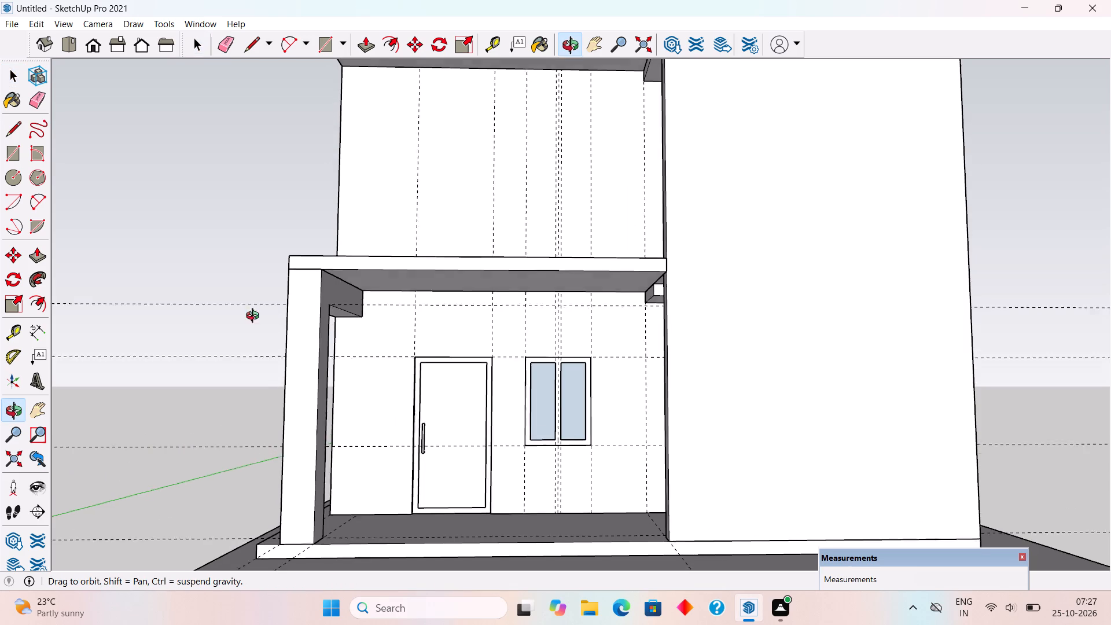
pyautogui.moveTo(255, 317); pyautogui.dragTo(525, 282, button='middle')
pyautogui.scroll(1, 459, 233)
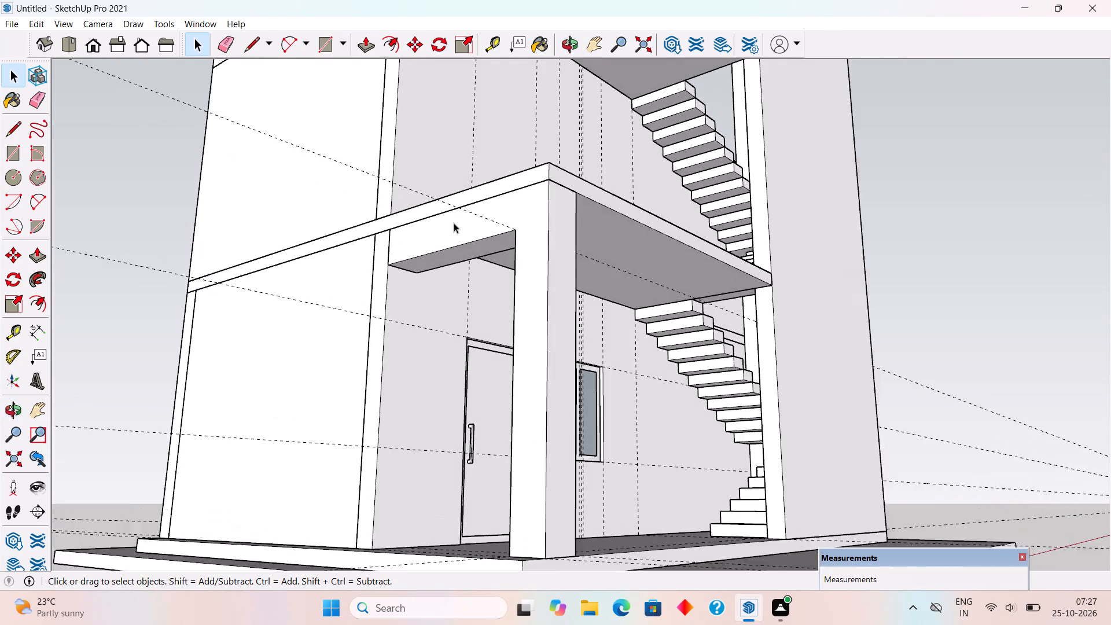
pyautogui.scroll(2, 454, 223)
pyautogui.scroll(7, 429, 282)
pyautogui.moveTo(422, 274); pyautogui.dragTo(420, 221, button='middle')
pyautogui.press('t')
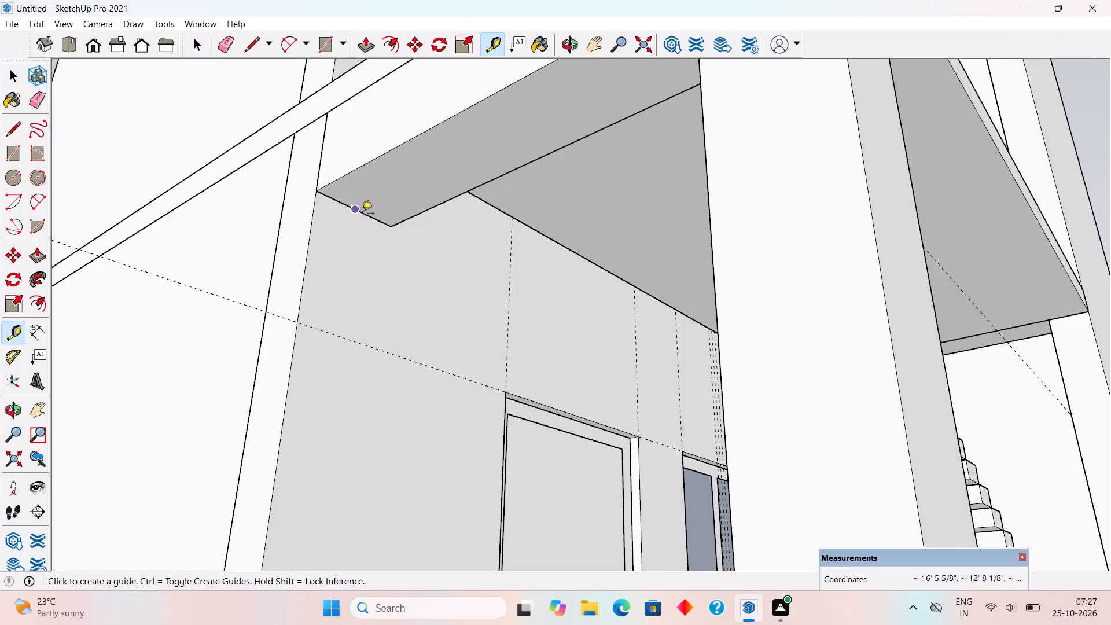
pyautogui.click(362, 214)
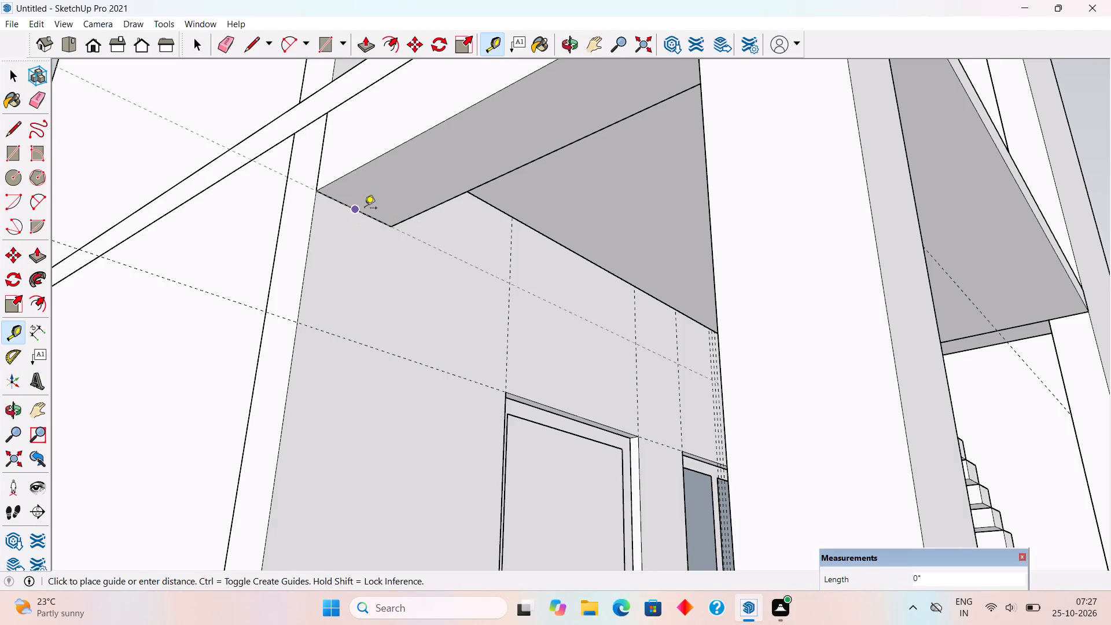
pyautogui.press('9')
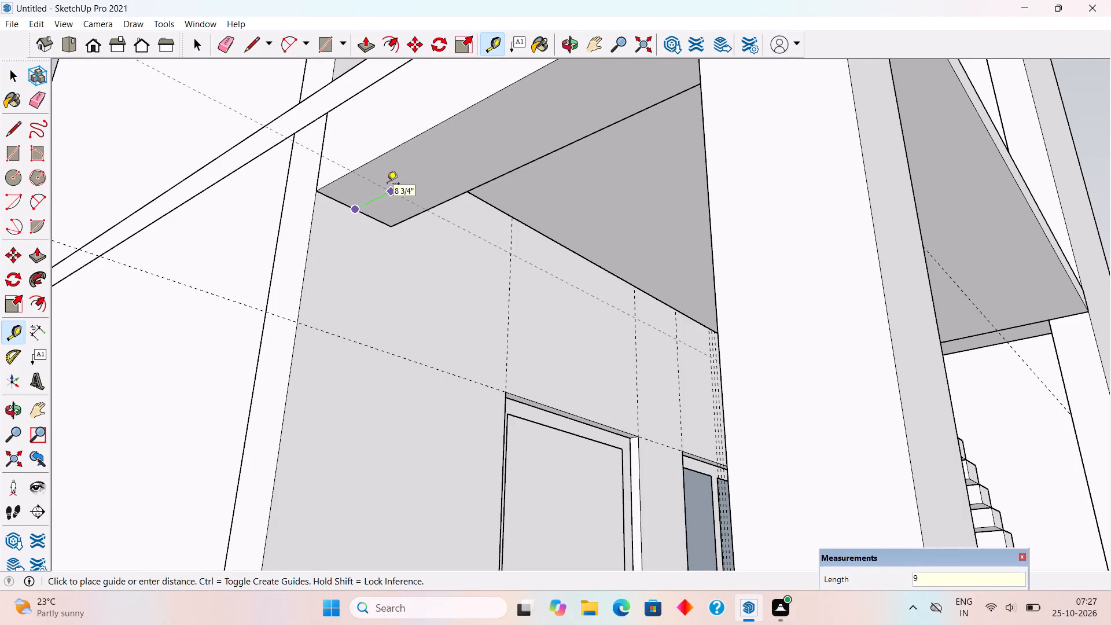
pyautogui.hotkey('shift', '"')
pyautogui.press('Return')
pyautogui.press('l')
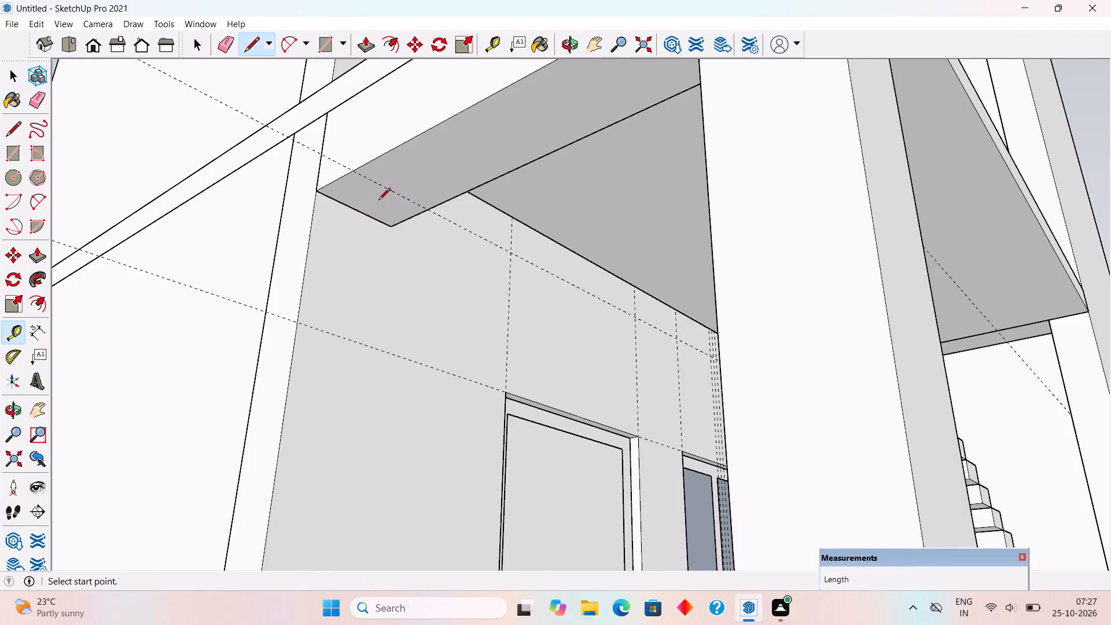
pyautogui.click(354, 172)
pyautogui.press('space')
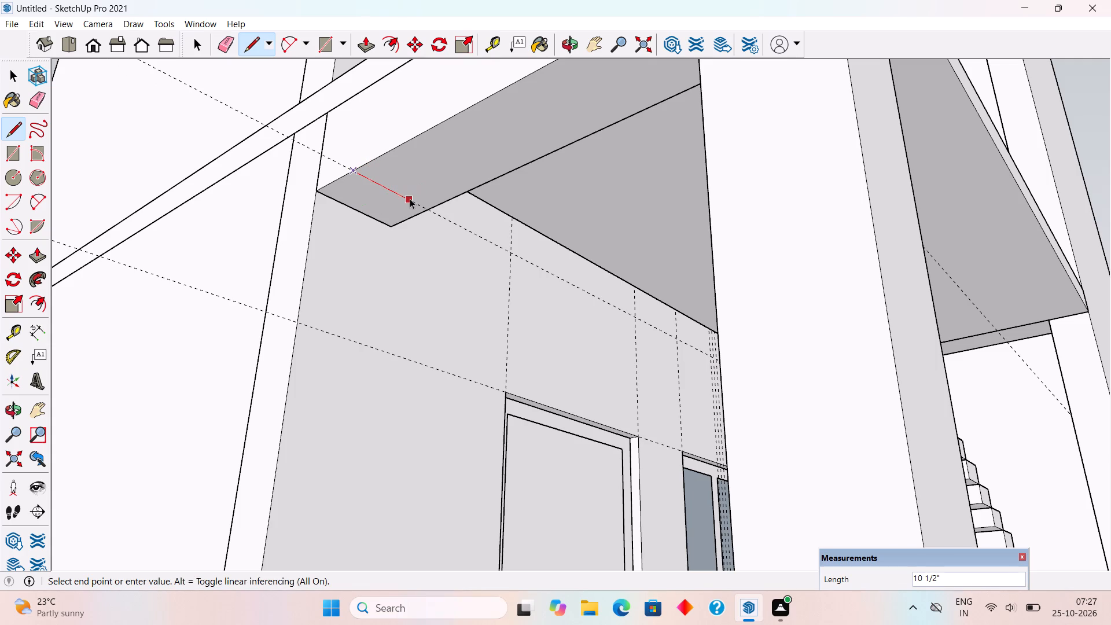
# Inside the porch column group, split the beam's underside with a line along the guide near the building wall.
pyautogui.tripleClick(431, 183)
pyautogui.press('l')
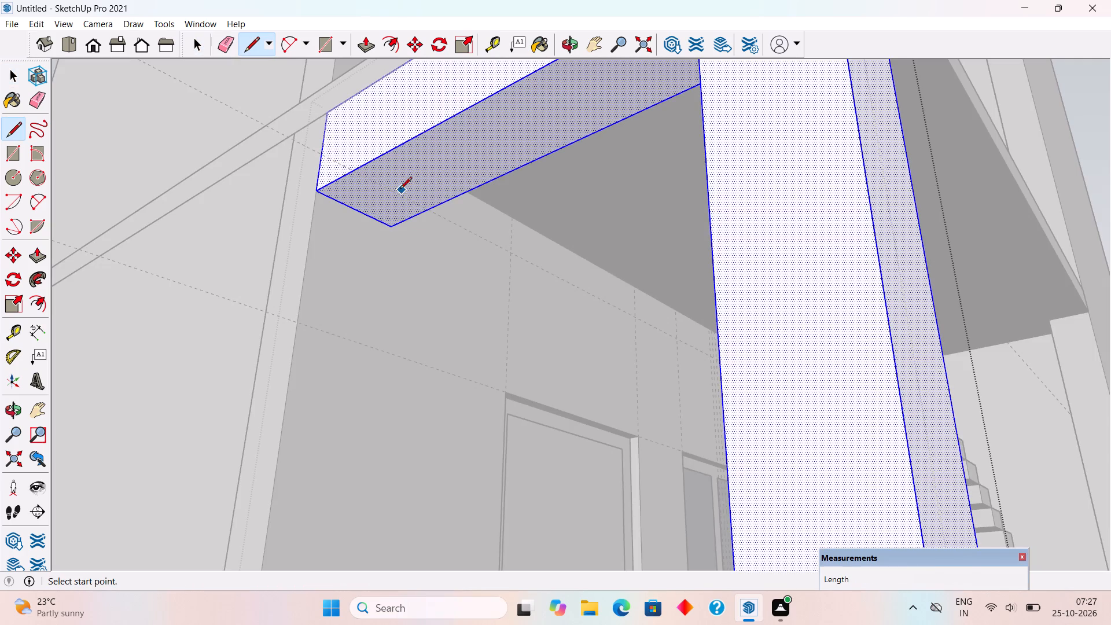
pyautogui.click(352, 170)
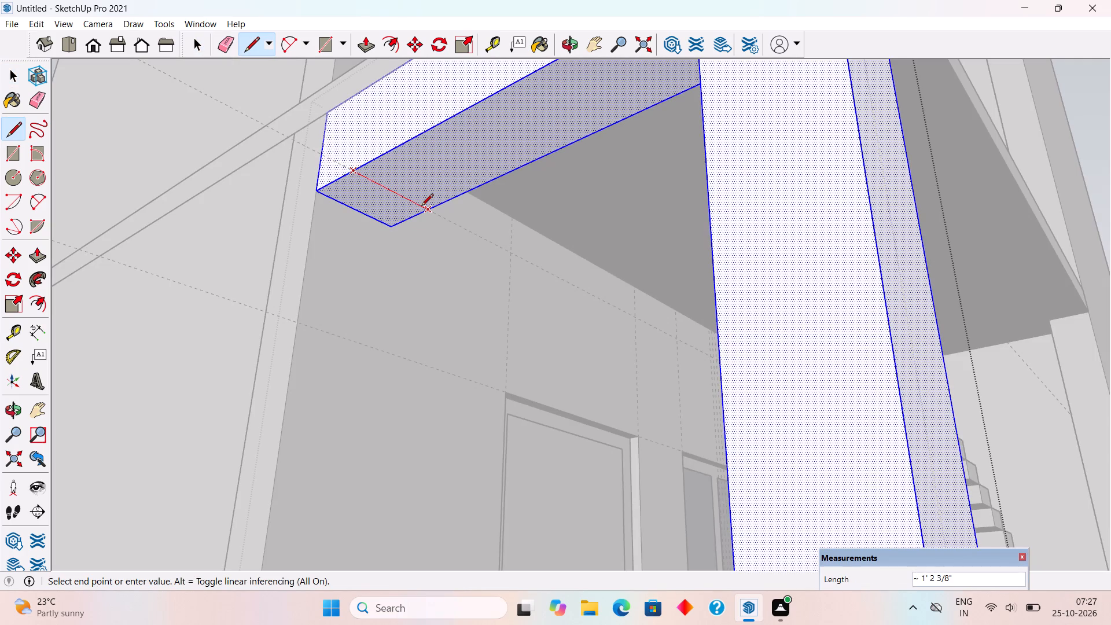
pyautogui.click(424, 212)
# Extrude the split wall-end part of the beam's underside down about 8' 9 5/8" to the porch floor as a second column.
pyautogui.press('p')
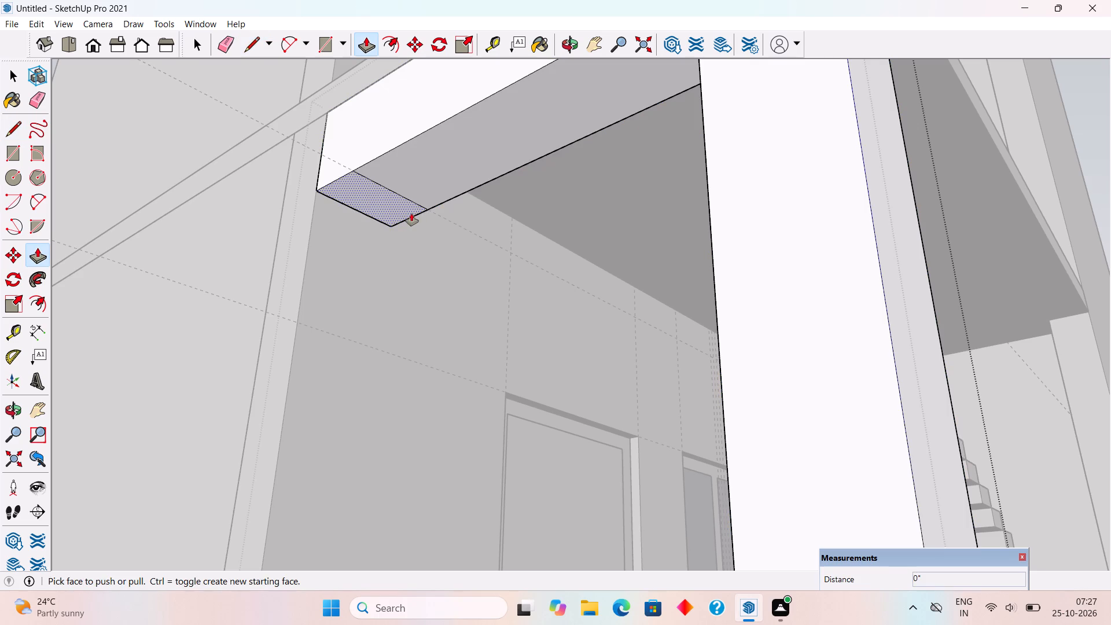
pyautogui.click(411, 214)
pyautogui.scroll(-12, 392, 303)
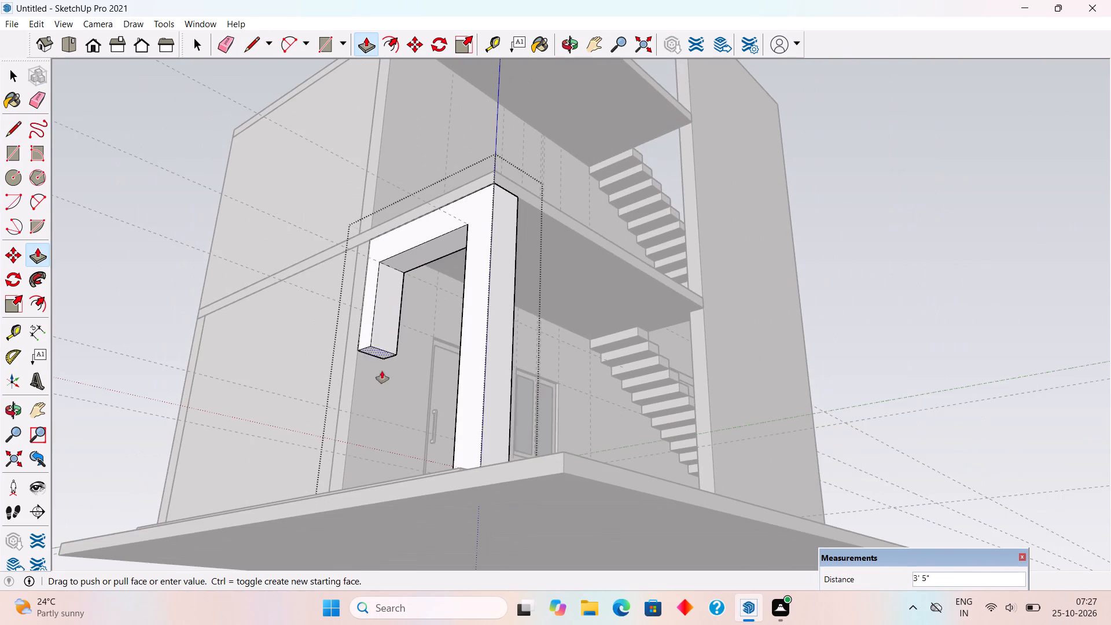
pyautogui.moveTo(352, 493); pyautogui.dragTo(350, 550, button='middle')
pyautogui.scroll(3, 356, 545)
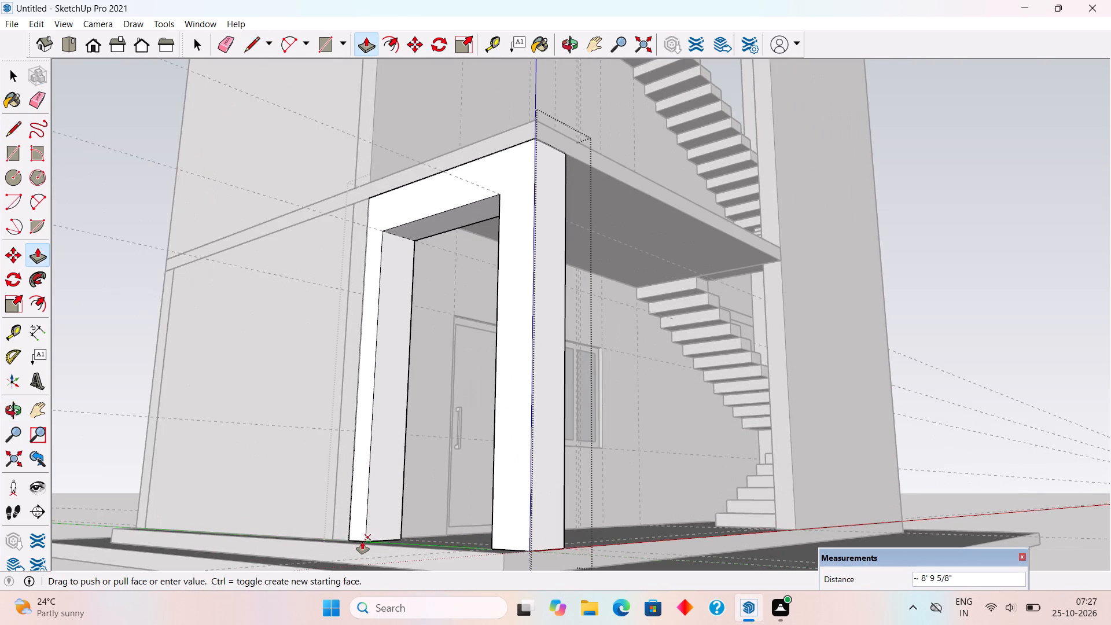
pyautogui.click(504, 554)
pyautogui.press('space')
pyautogui.scroll(-6, 646, 394)
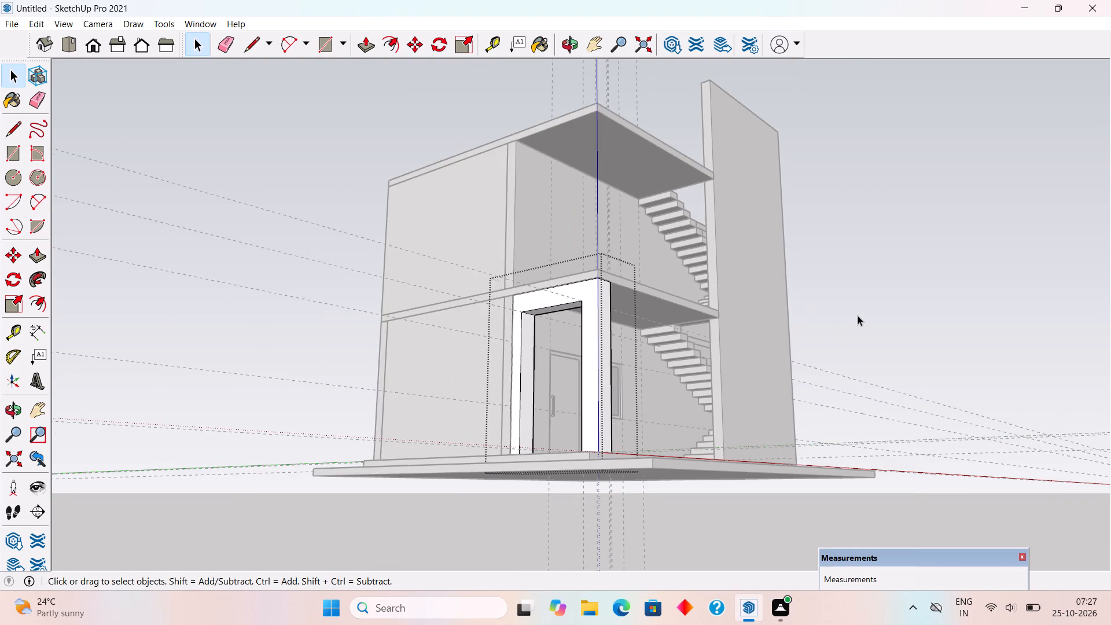
pyautogui.scroll(1, 858, 315)
pyautogui.click(858, 315)
# Place a horizontal guide on the door-and-window wall, 1.2' below the edge where it meets the porch slab's underside.
pyautogui.moveTo(847, 333); pyautogui.dragTo(448, 339, button='middle')
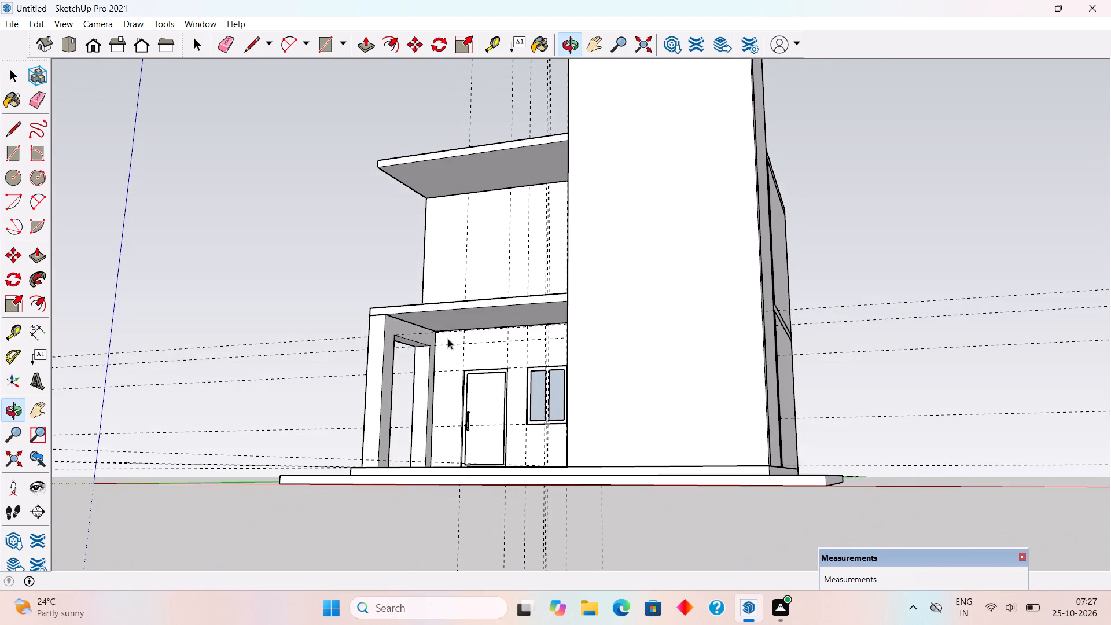
pyautogui.scroll(5, 502, 356)
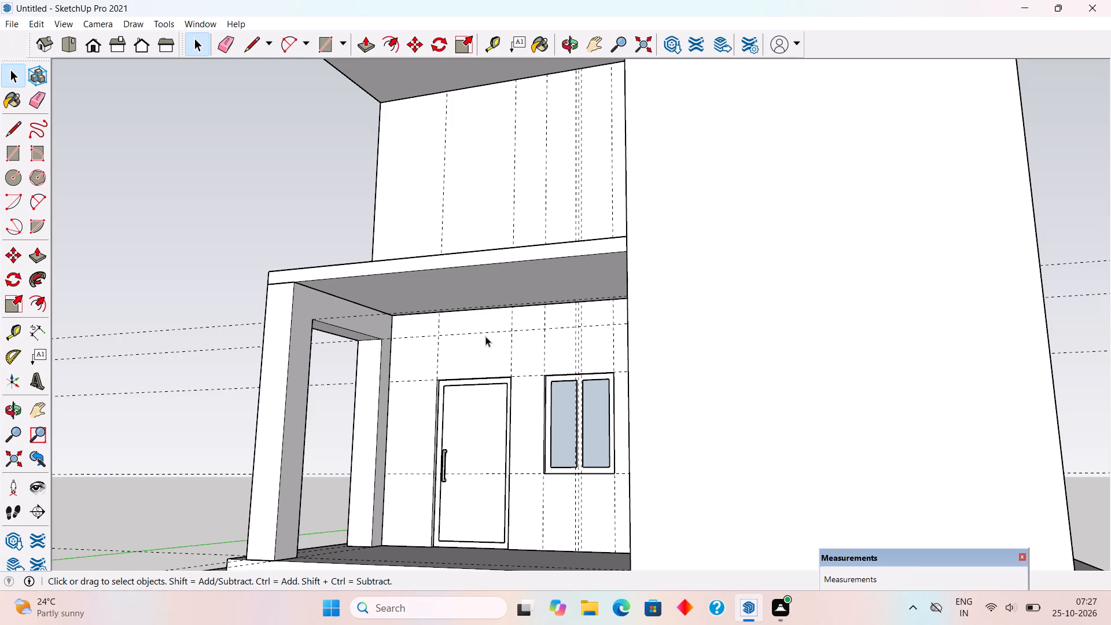
pyautogui.moveTo(485, 336); pyautogui.dragTo(485, 337, button='middle')
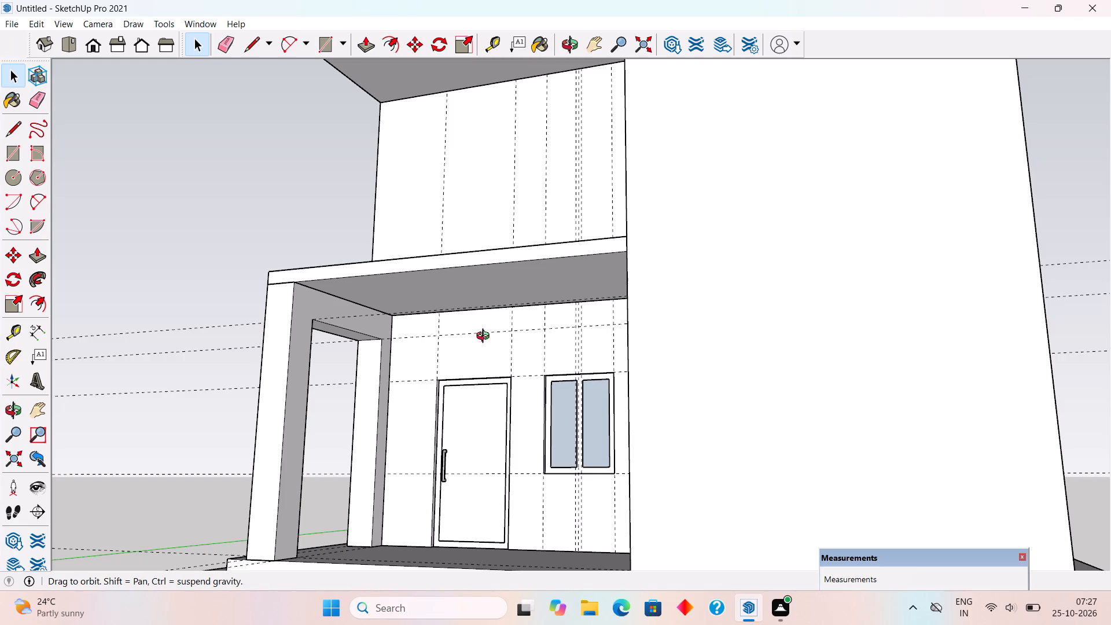
pyautogui.moveTo(485, 337); pyautogui.dragTo(566, 384, button='middle')
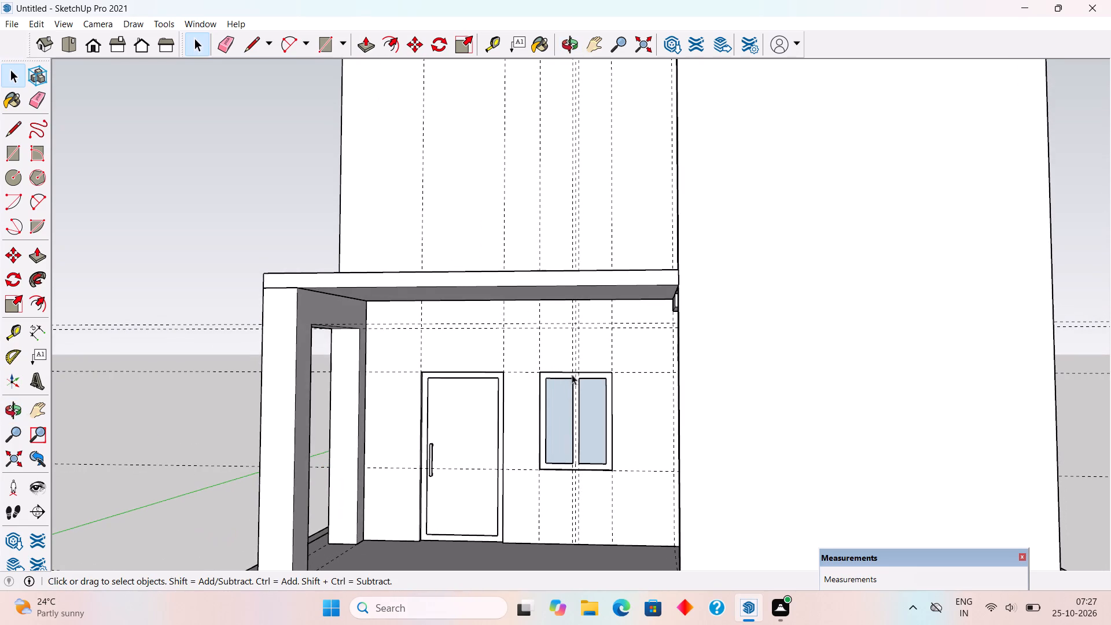
pyautogui.scroll(6, 683, 324)
pyautogui.moveTo(668, 333); pyautogui.dragTo(742, 330, button='middle')
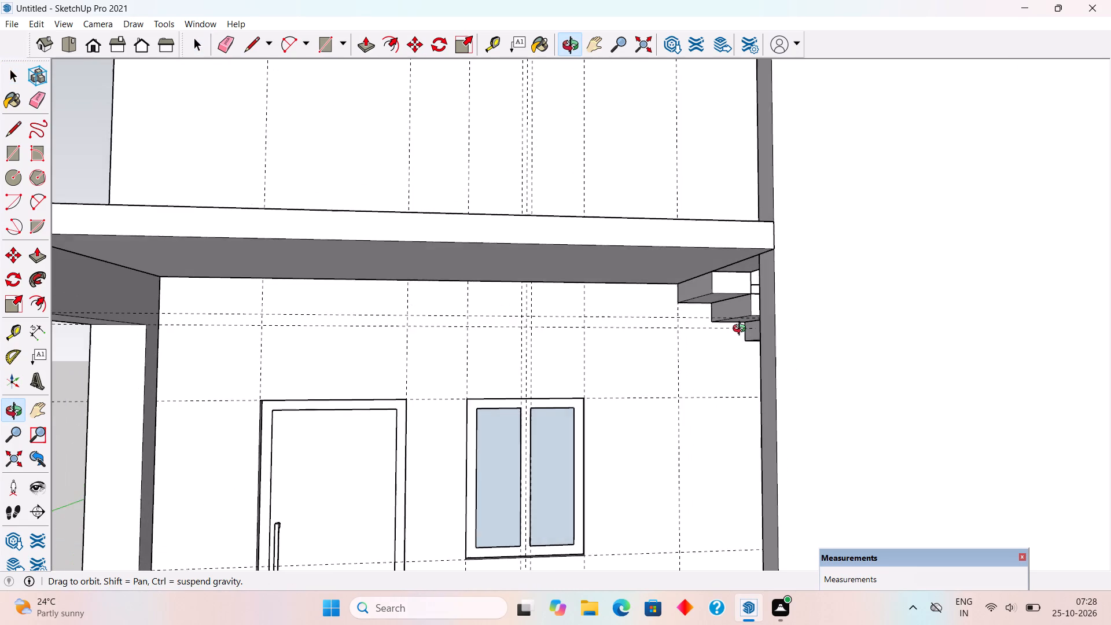
pyautogui.moveTo(742, 330); pyautogui.dragTo(744, 385, button='middle')
pyautogui.scroll(4, 649, 312)
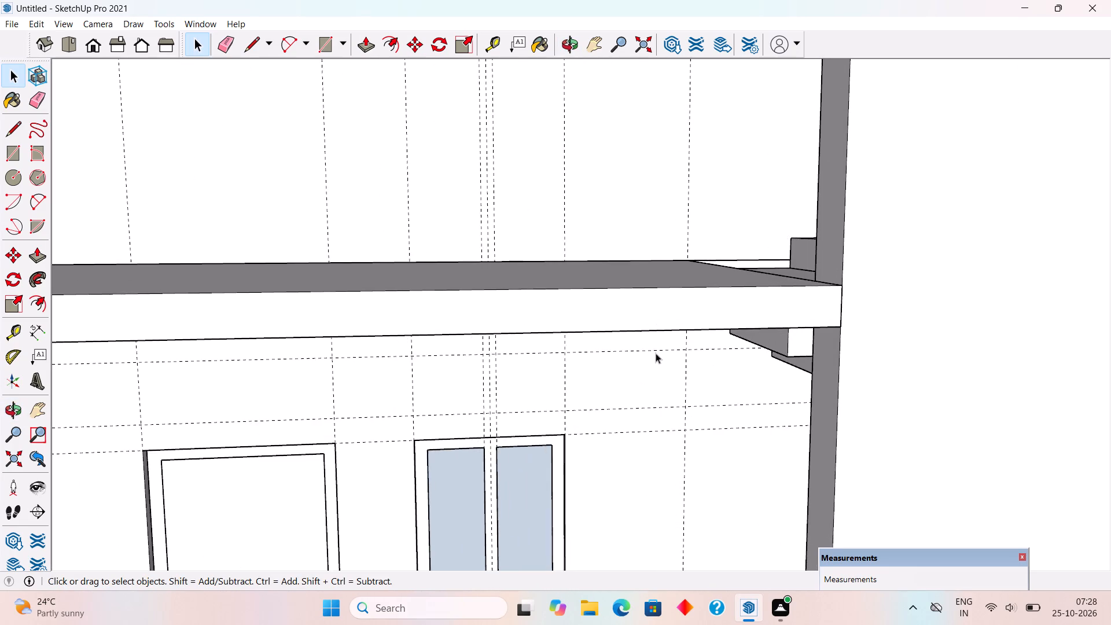
pyautogui.moveTo(656, 350); pyautogui.dragTo(660, 314, button='middle')
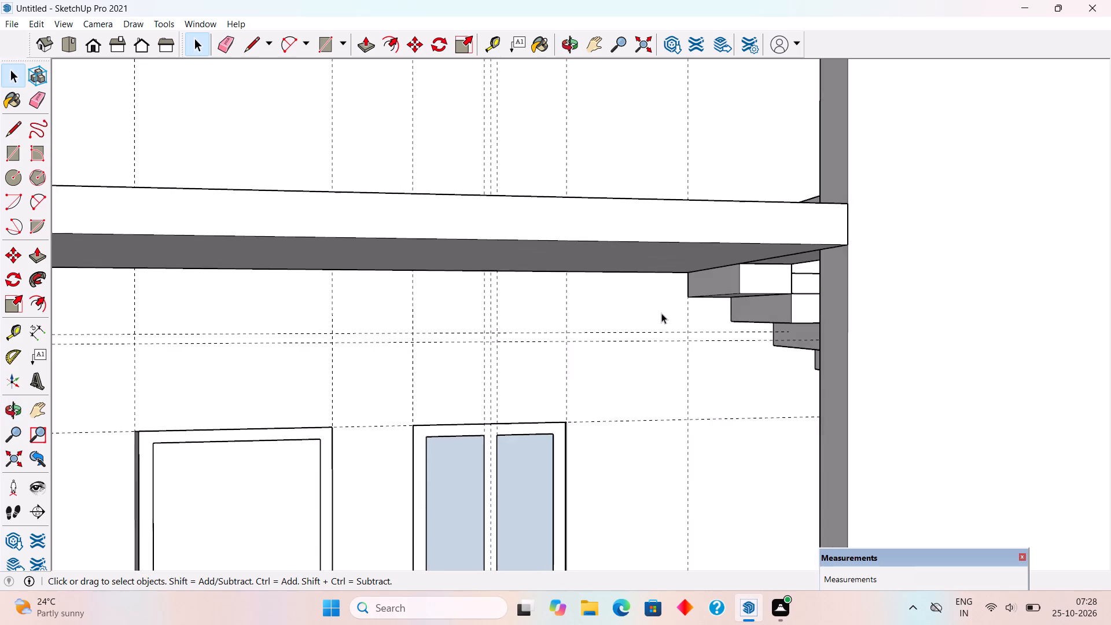
pyautogui.scroll(-1, 661, 313)
pyautogui.press('r')
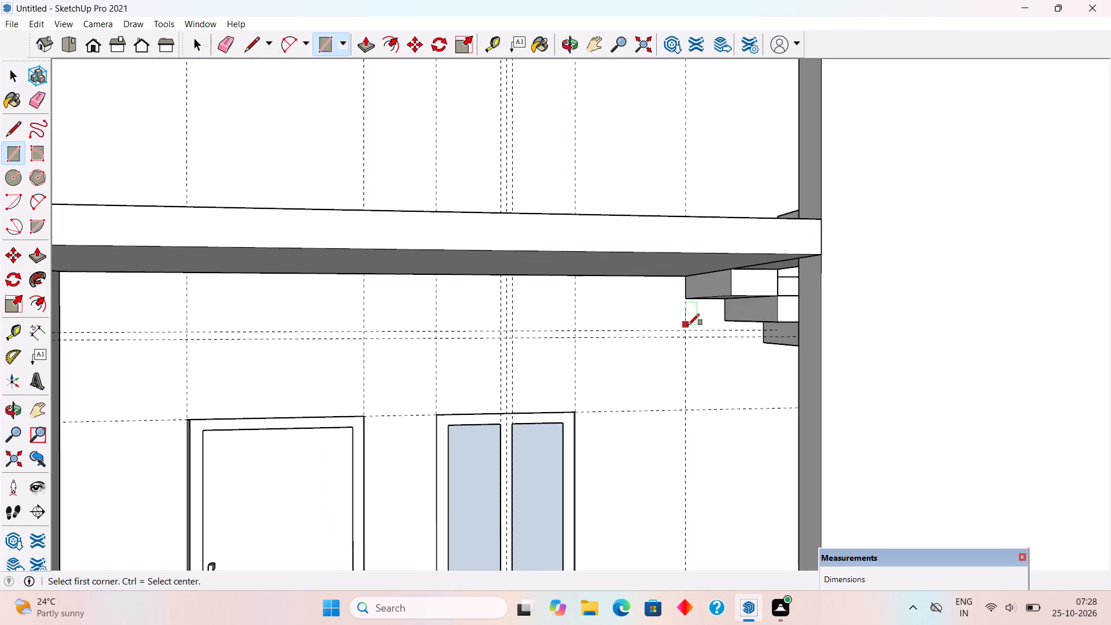
pyautogui.moveTo(686, 329); pyautogui.dragTo(798, 324, button='middle')
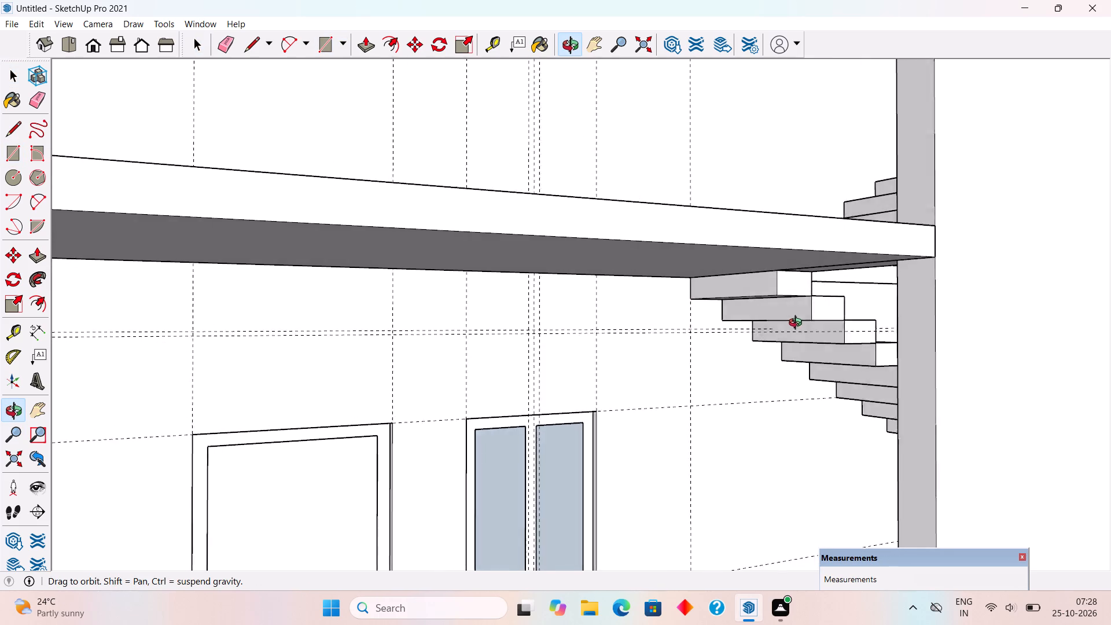
pyautogui.moveTo(798, 324); pyautogui.dragTo(992, 285, button='middle')
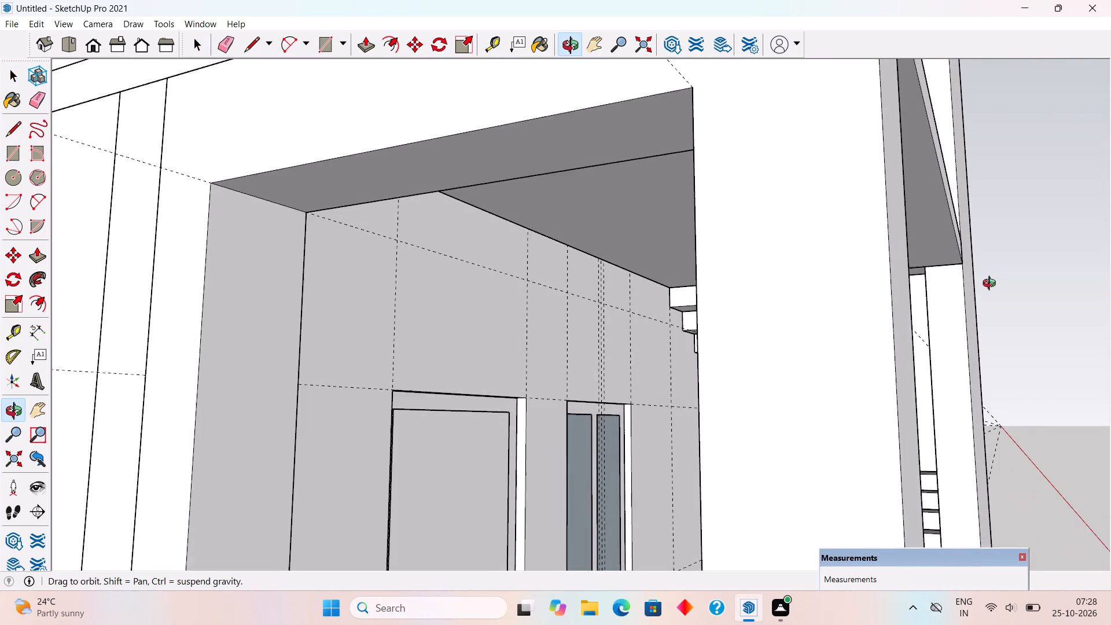
pyautogui.moveTo(992, 285); pyautogui.dragTo(992, 287, button='middle')
pyautogui.press('space')
pyautogui.scroll(4, 514, 225)
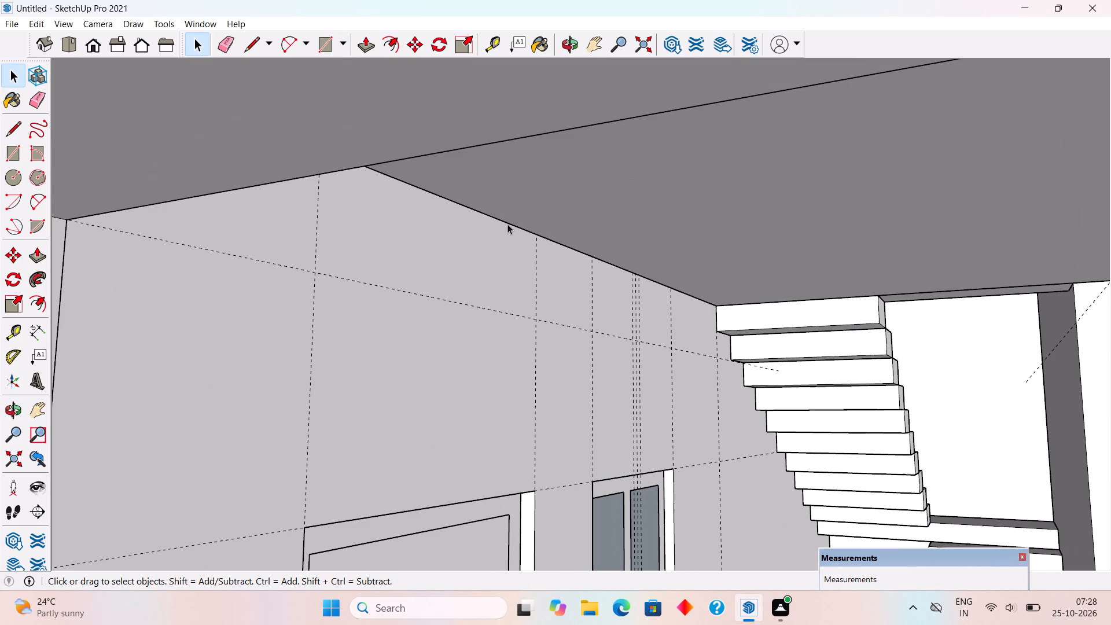
pyautogui.press('t')
pyautogui.click(506, 225)
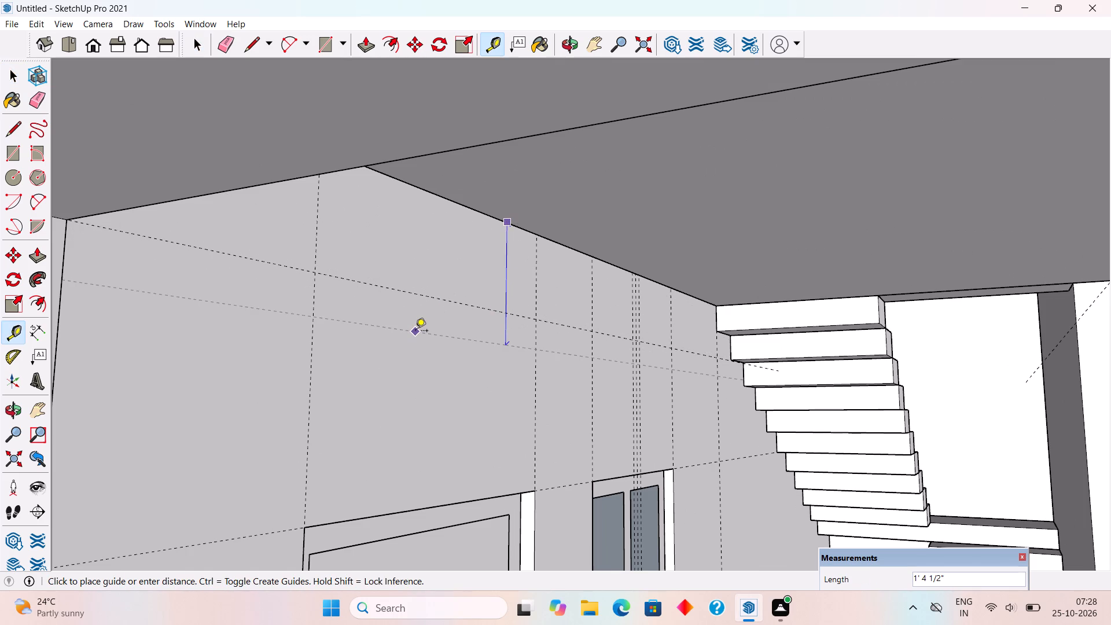
pyautogui.scroll(-4, 415, 332)
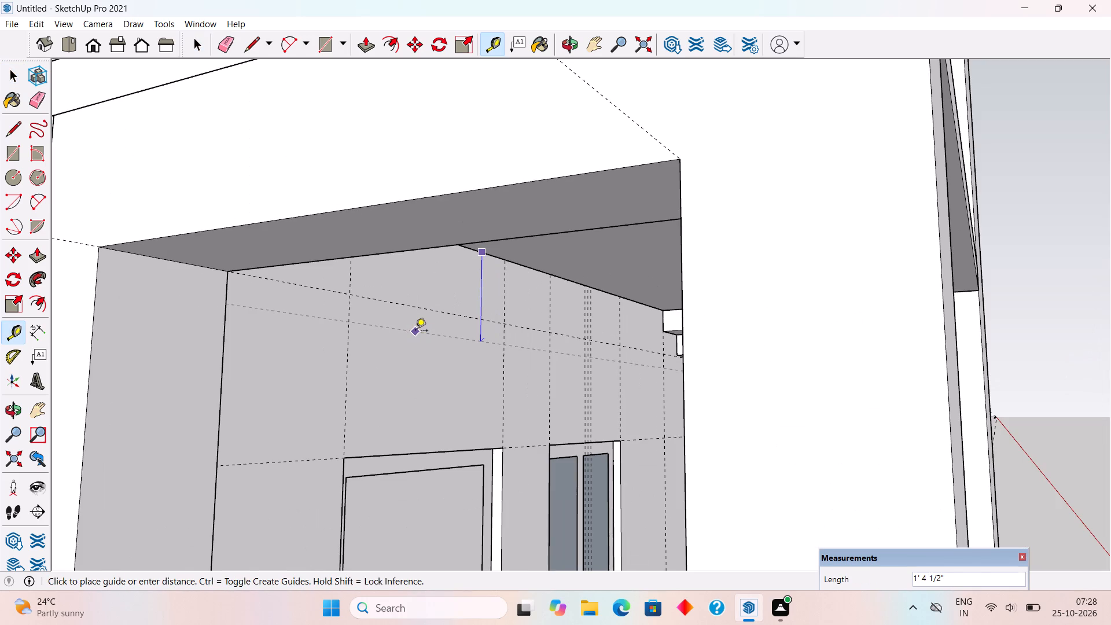
pyautogui.write("1.2'")
pyautogui.press('Return')
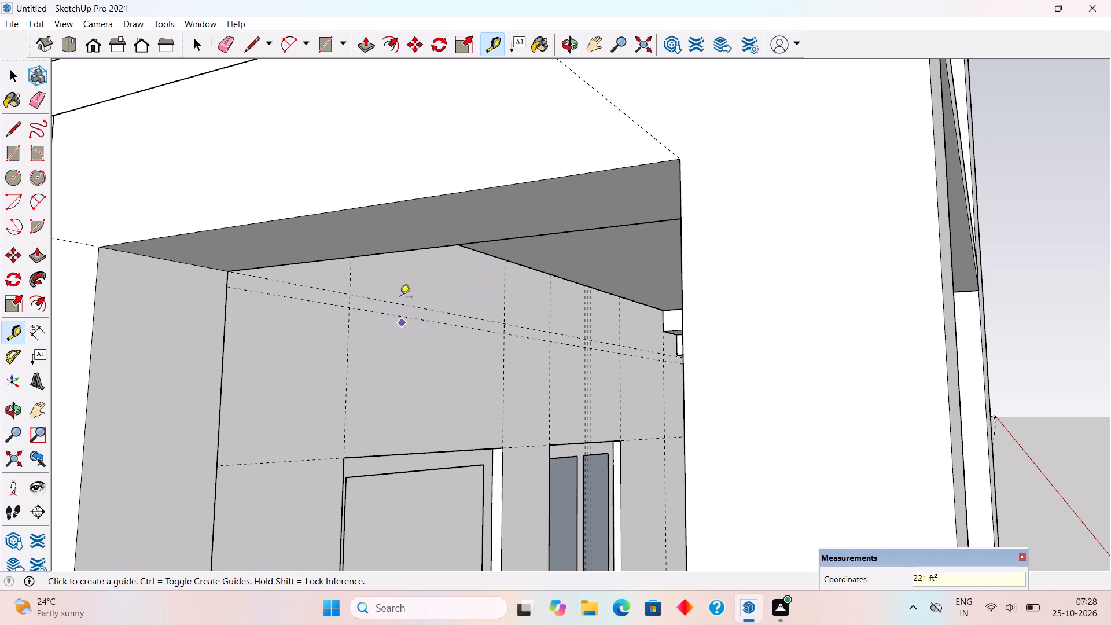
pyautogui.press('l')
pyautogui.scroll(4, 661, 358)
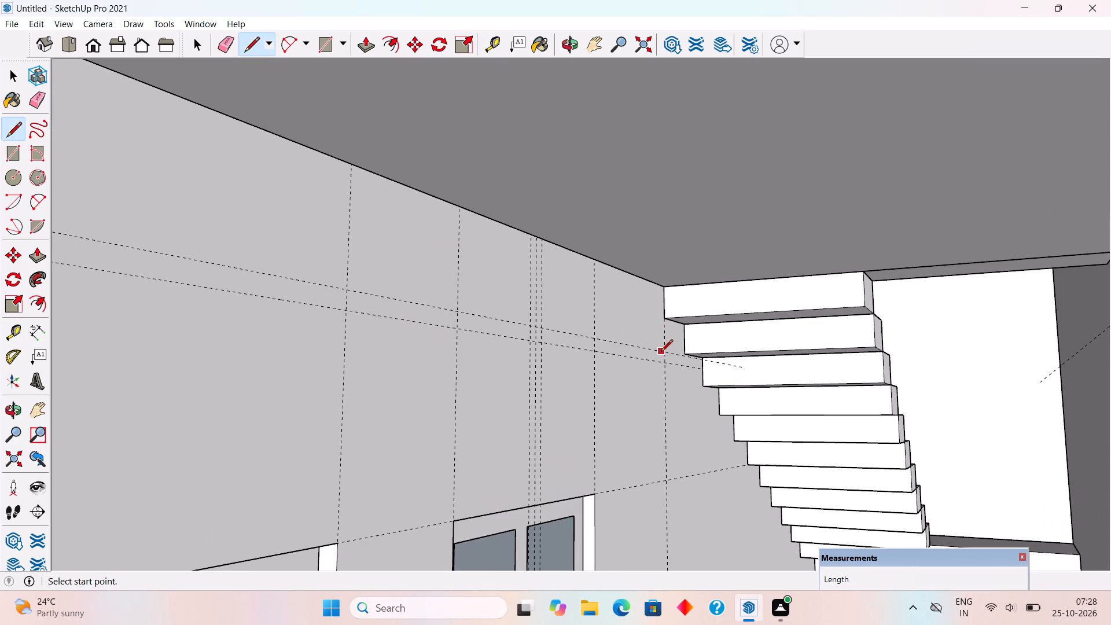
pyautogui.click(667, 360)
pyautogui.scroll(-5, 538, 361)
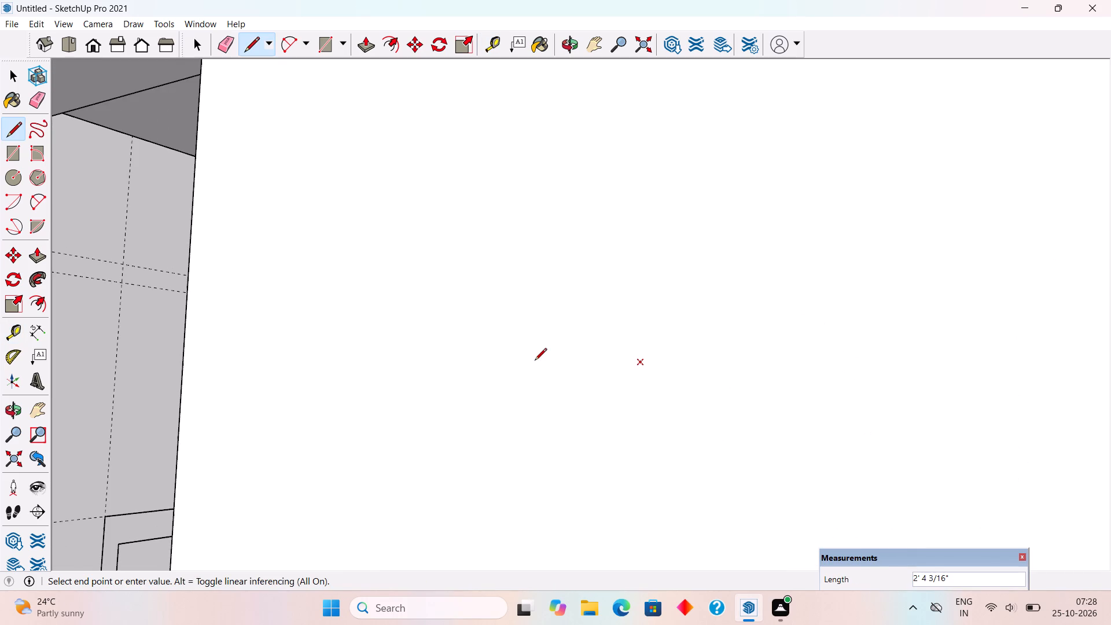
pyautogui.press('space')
# Draw a rectangle about 12' 10 5/8" by 1' 2 3/8" on the door-and-window wall, from the slab's underside down to the new guide.
pyautogui.moveTo(669, 339); pyautogui.dragTo(197, 350, button='middle')
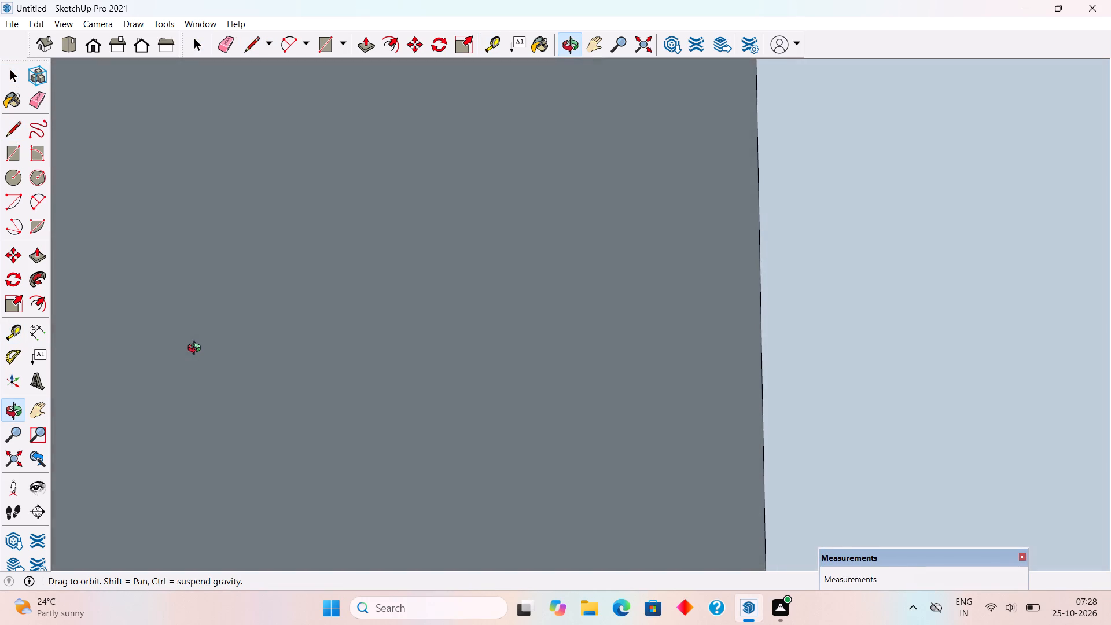
pyautogui.moveTo(197, 350); pyautogui.dragTo(579, 431, button='middle')
pyautogui.scroll(-4, 579, 431)
pyautogui.click(24, 451)
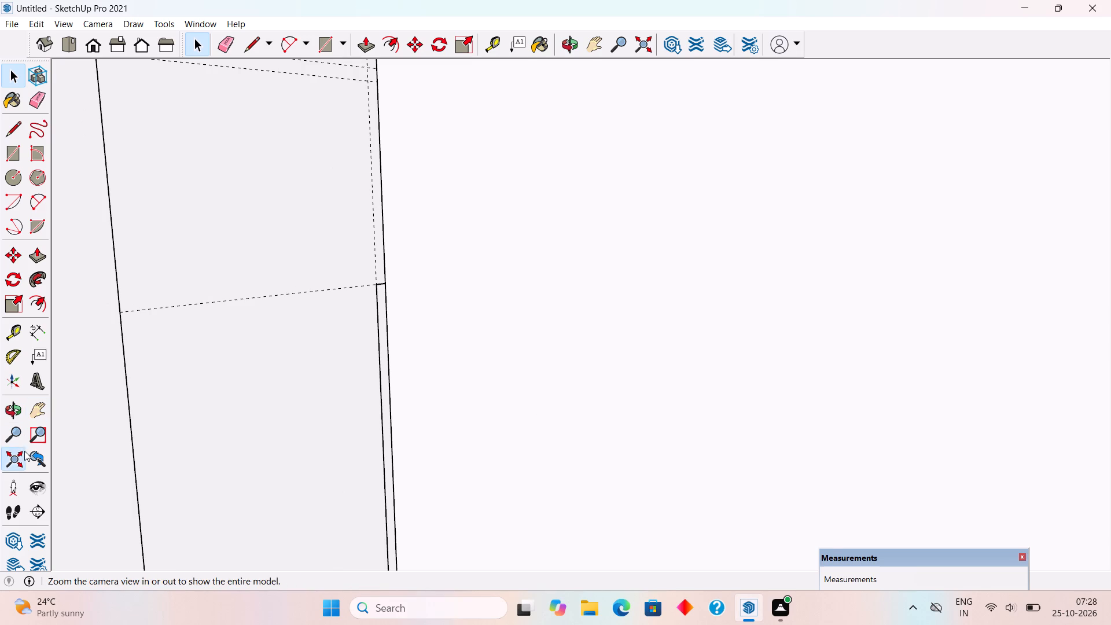
pyautogui.moveTo(527, 340); pyautogui.dragTo(229, 231, button='middle')
pyautogui.scroll(6, 483, 307)
pyautogui.scroll(3, 537, 355)
pyautogui.scroll(3, 645, 351)
pyautogui.scroll(5, 774, 323)
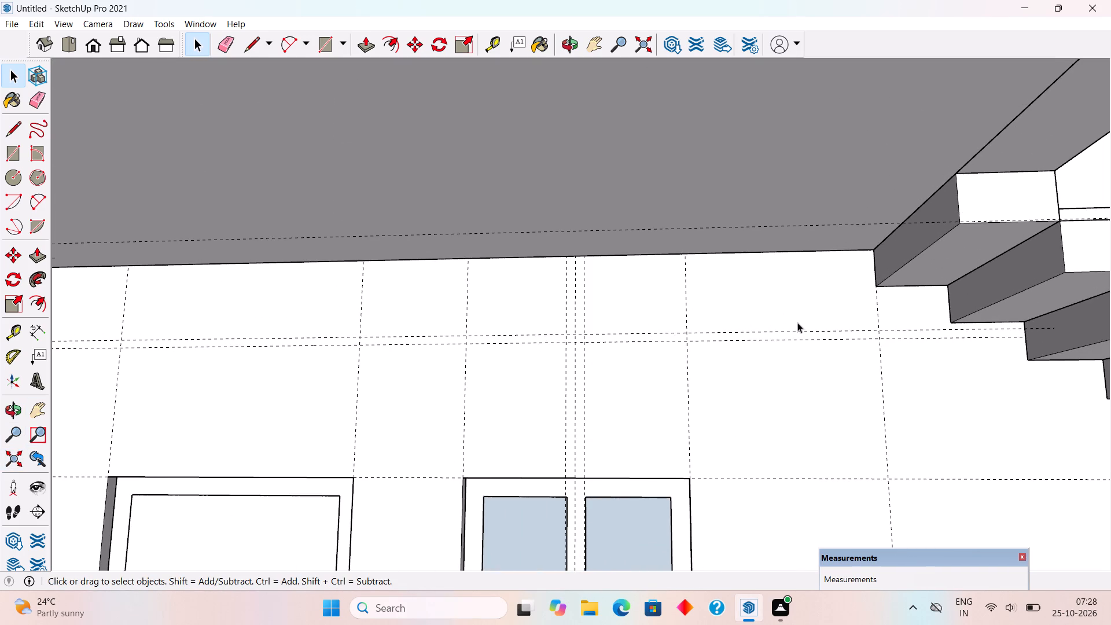
pyautogui.scroll(-1, 797, 322)
pyautogui.scroll(-2, 632, 311)
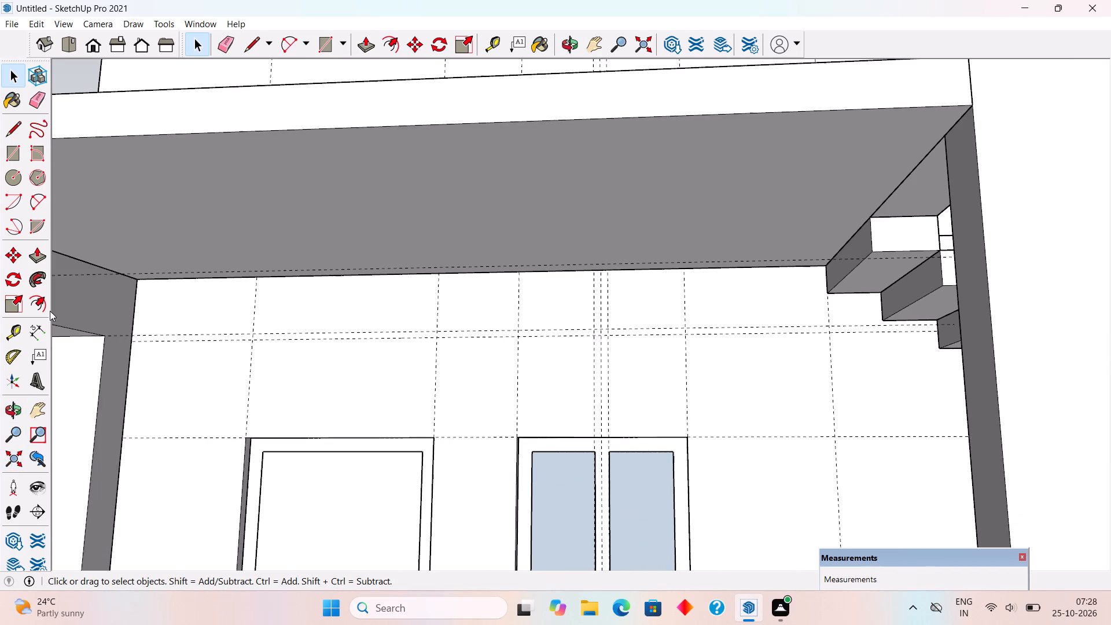
pyautogui.press('r')
pyautogui.click(136, 281)
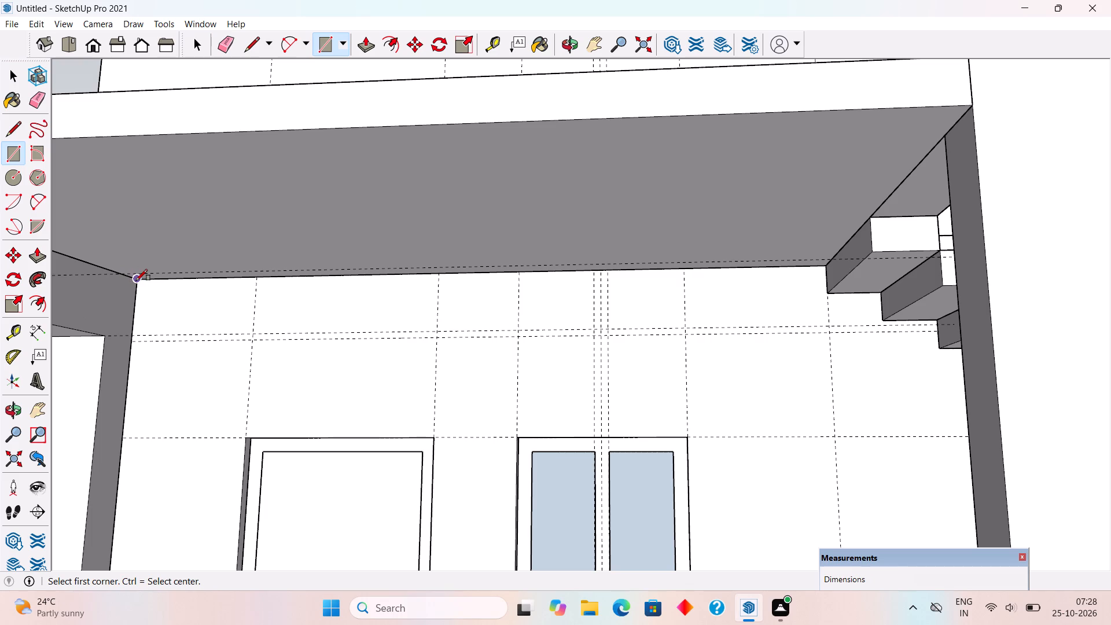
pyautogui.click(832, 334)
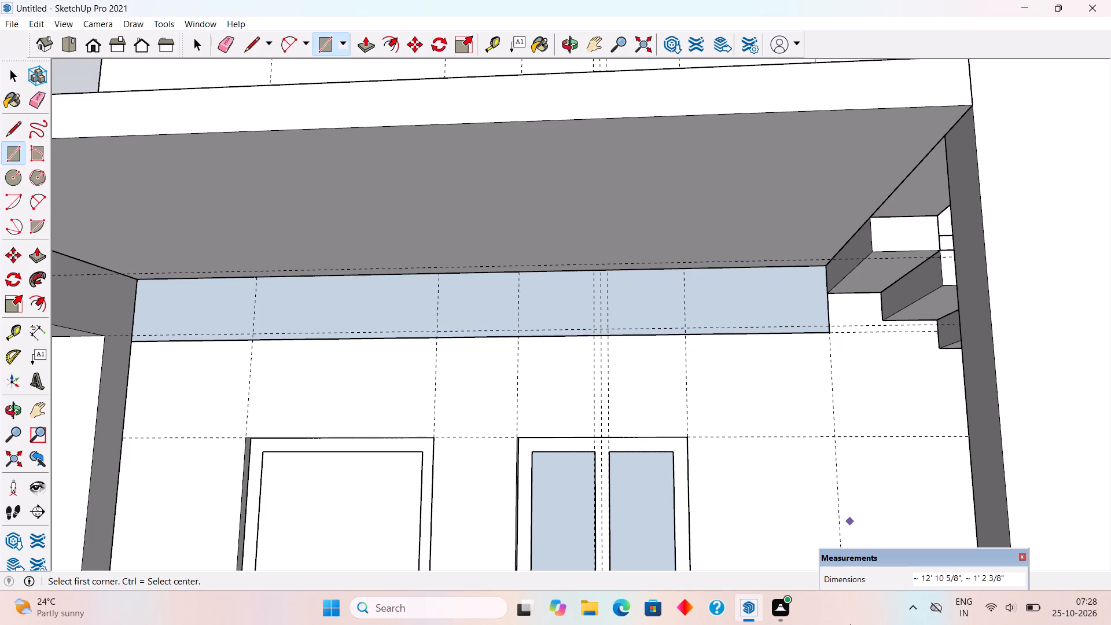
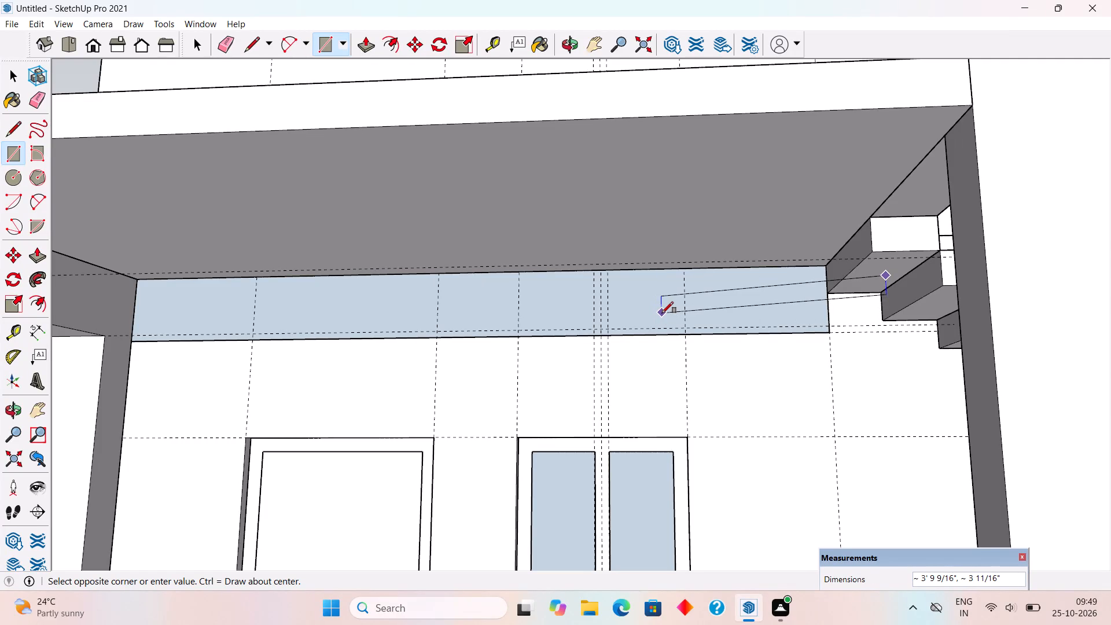
# Extrude the rectangle on the door-and-window wall 6' 9" outward to the porch slab's front edge as a beam.
pyautogui.press('space')
pyautogui.scroll(-5, 788, 258)
pyautogui.moveTo(810, 275); pyautogui.dragTo(882, 306, button='middle')
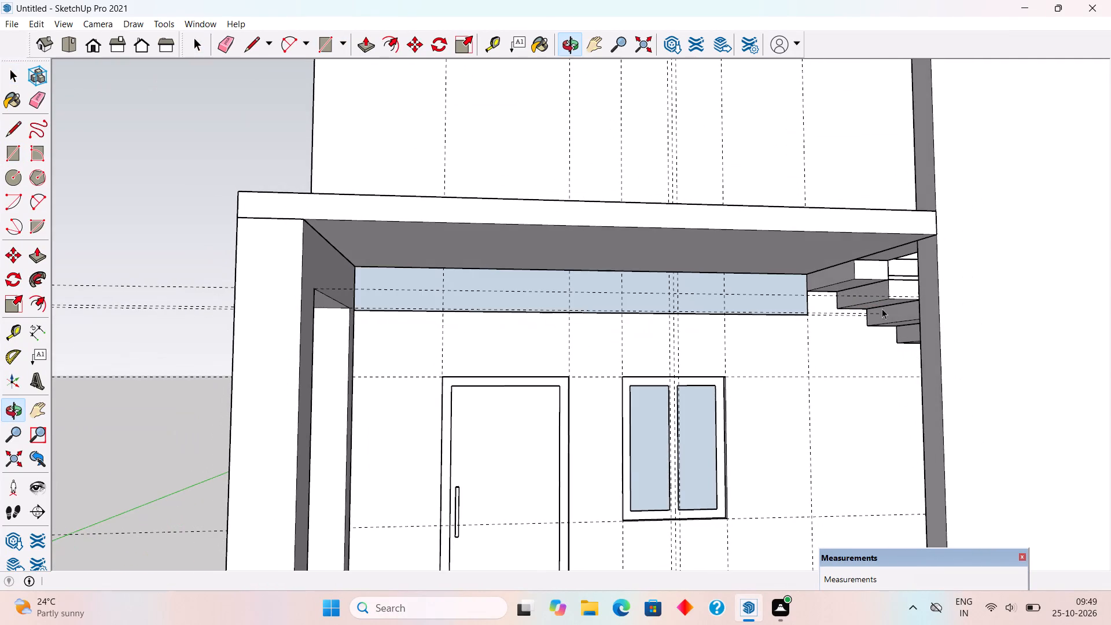
pyautogui.moveTo(856, 311); pyautogui.dragTo(818, 333, button='middle')
pyautogui.press('p')
pyautogui.click(782, 310)
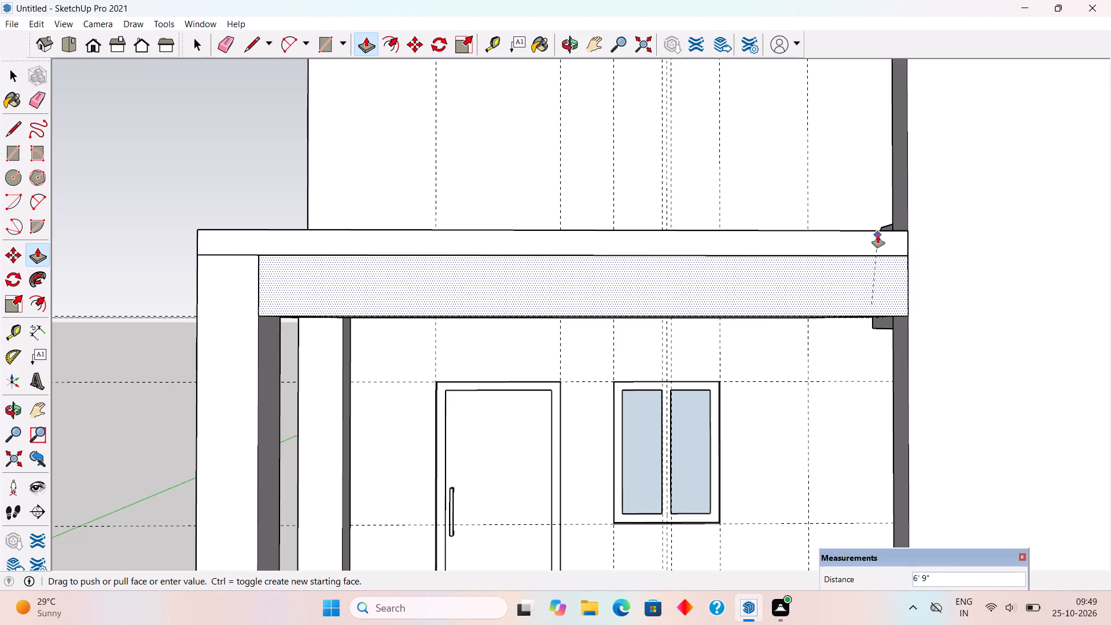
pyautogui.click(878, 236)
pyautogui.moveTo(840, 252); pyautogui.dragTo(943, 250, button='middle')
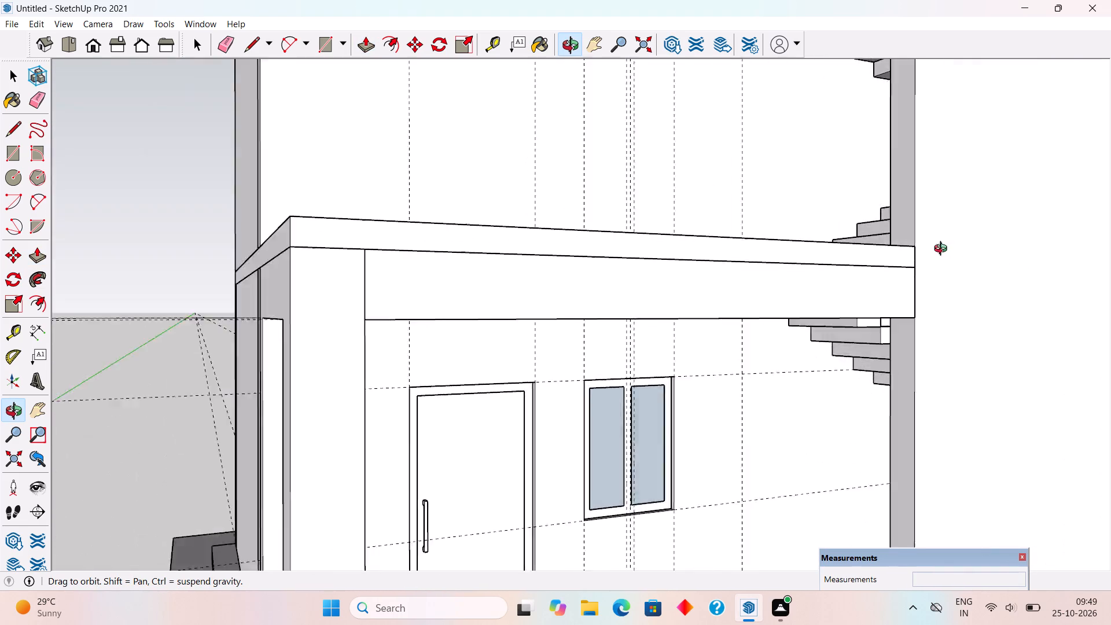
pyautogui.moveTo(943, 250); pyautogui.dragTo(914, 245, button='middle')
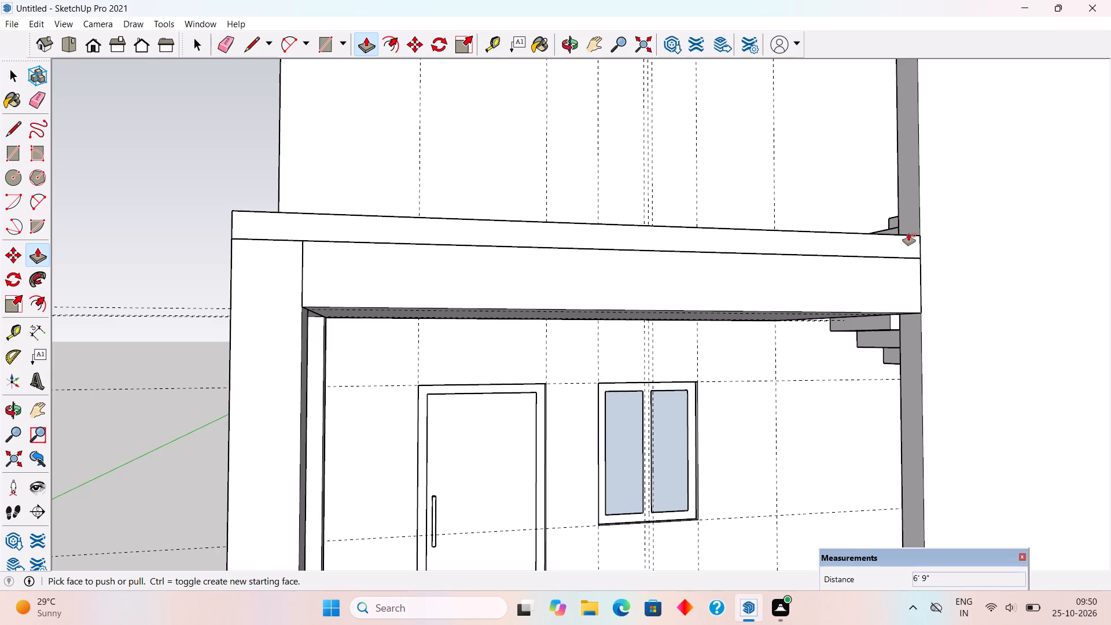
# Select all connected geometry of the new porch front beam and make it a group.
pyautogui.press('space')
pyautogui.moveTo(844, 320); pyautogui.dragTo(889, 376, button='middle')
pyautogui.scroll(-5, 885, 377)
pyautogui.tripleClick(829, 362)
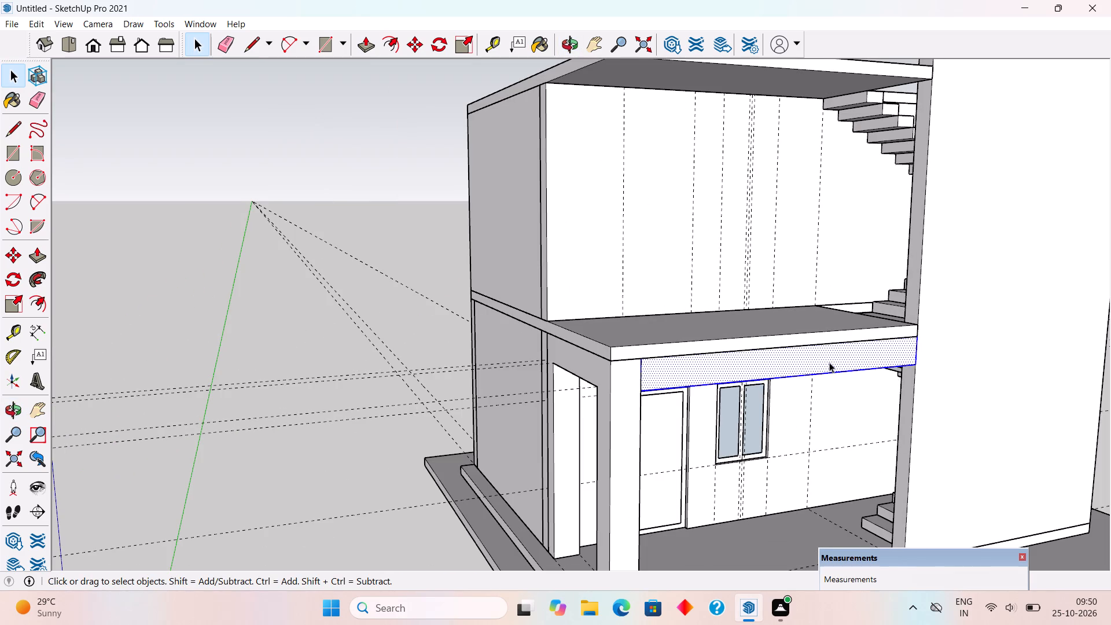
pyautogui.rightClick(829, 362)
pyautogui.click(875, 478)
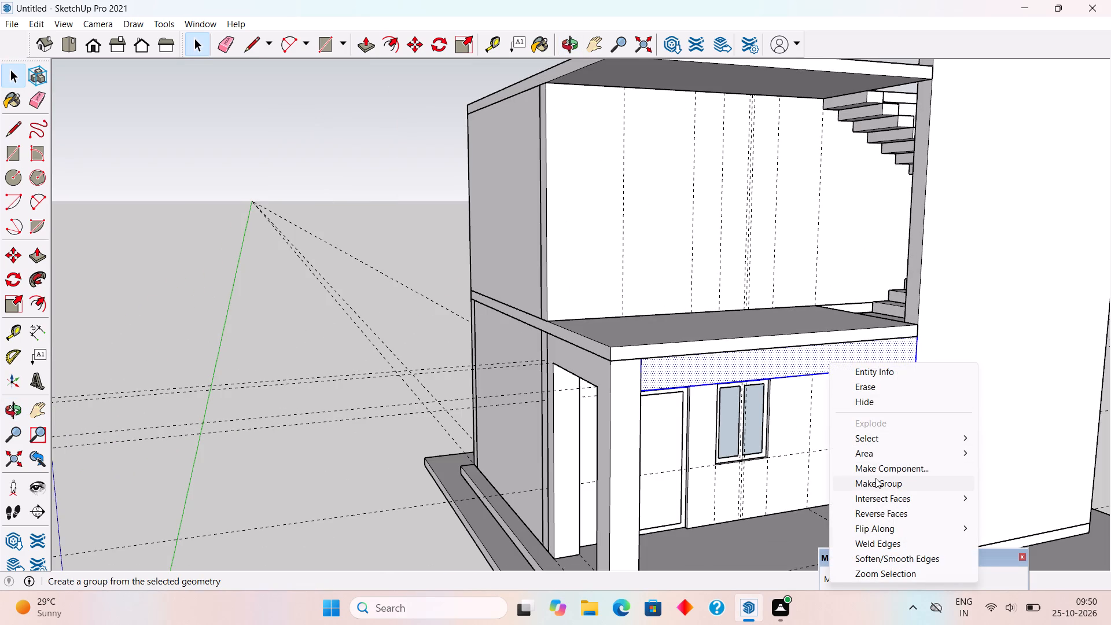
pyautogui.scroll(-5, 801, 422)
pyautogui.moveTo(712, 395); pyautogui.dragTo(749, 277, button='middle')
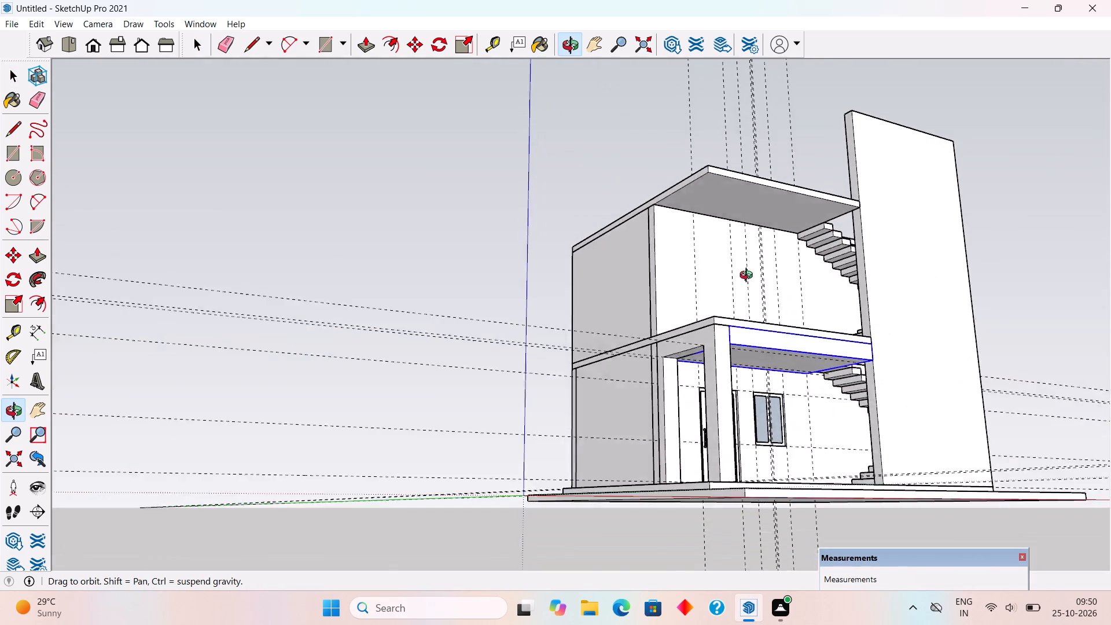
pyautogui.moveTo(749, 277); pyautogui.dragTo(555, 362, button='middle')
pyautogui.click(547, 318)
# Examine the building's exterior from the front, the side and above, including the porch beams, roof slabs and tall stair wall.
pyautogui.moveTo(547, 318); pyautogui.dragTo(601, 295, button='middle')
pyautogui.scroll(-6, 601, 295)
pyautogui.moveTo(677, 296); pyautogui.dragTo(652, 380, button='middle')
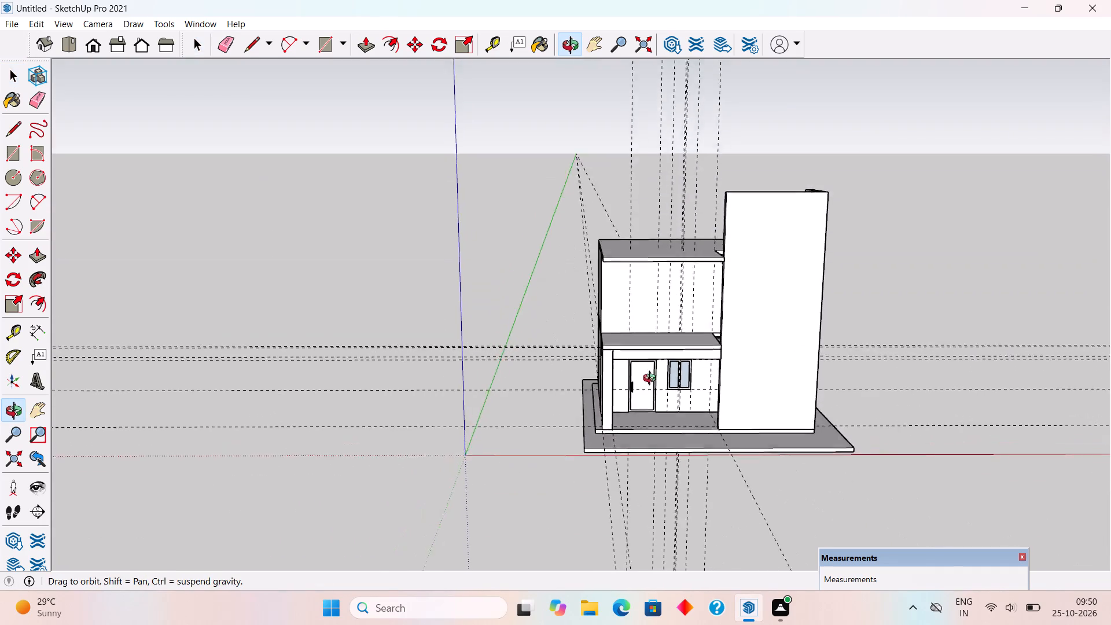
pyautogui.moveTo(652, 380); pyautogui.dragTo(639, 387, button='middle')
pyautogui.scroll(5, 888, 252)
pyautogui.moveTo(800, 226); pyautogui.dragTo(792, 171, button='middle')
pyautogui.scroll(1, 745, 277)
pyautogui.moveTo(744, 280); pyautogui.dragTo(836, 256, button='middle')
pyautogui.scroll(2, 562, 413)
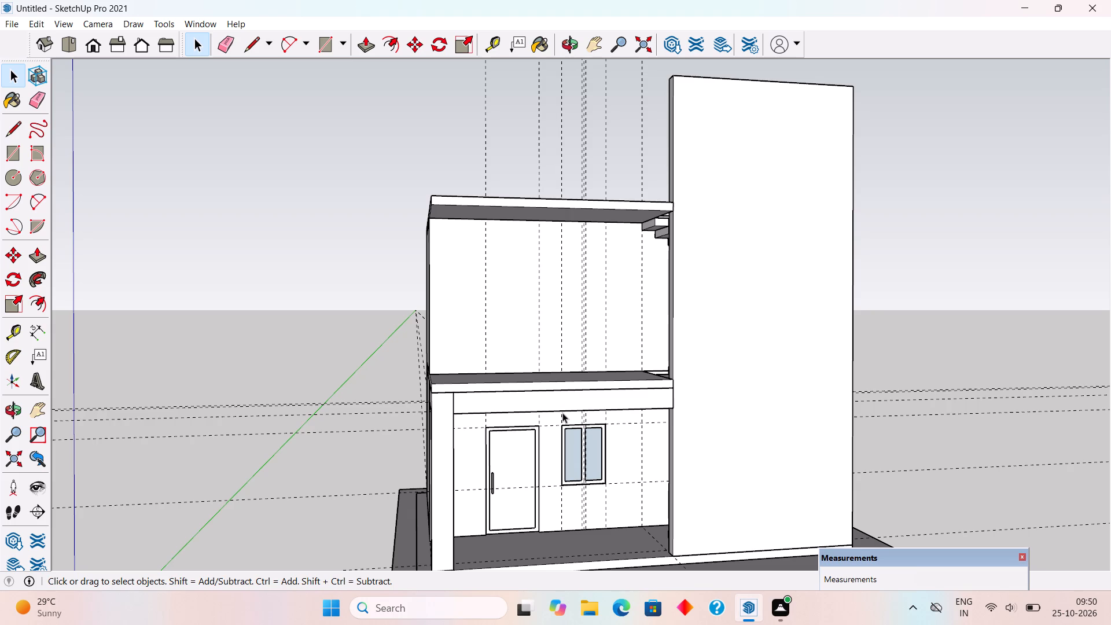
pyautogui.scroll(-1, 562, 413)
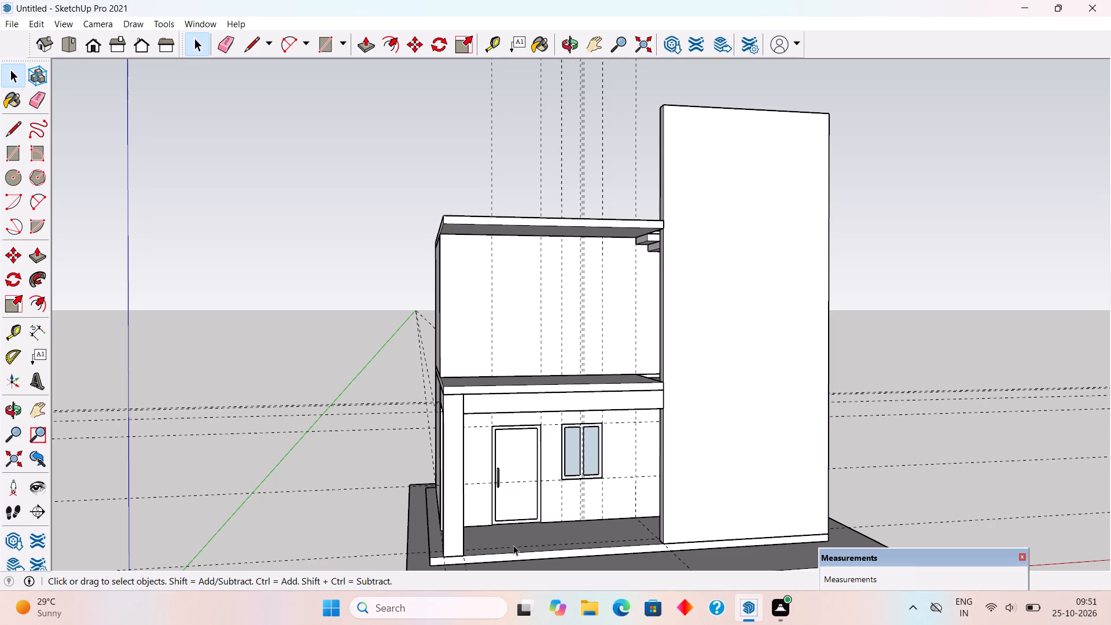
pyautogui.scroll(3, 668, 524)
pyautogui.scroll(7, 873, 351)
pyautogui.scroll(-6, 870, 351)
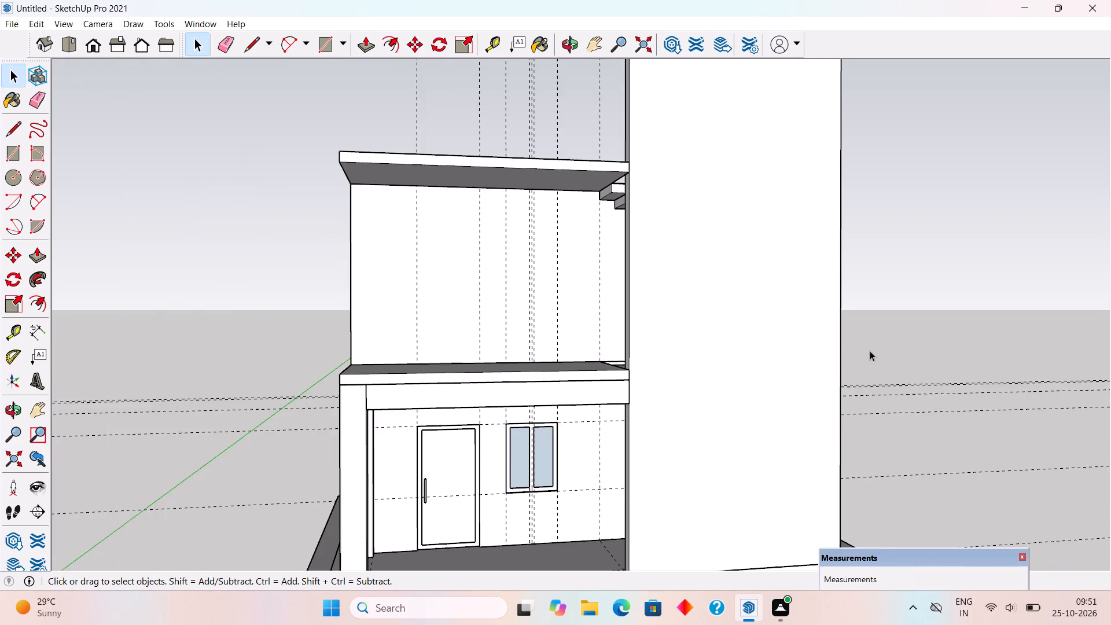
pyautogui.scroll(-2, 869, 351)
pyautogui.moveTo(852, 350); pyautogui.dragTo(775, 341, button='middle')
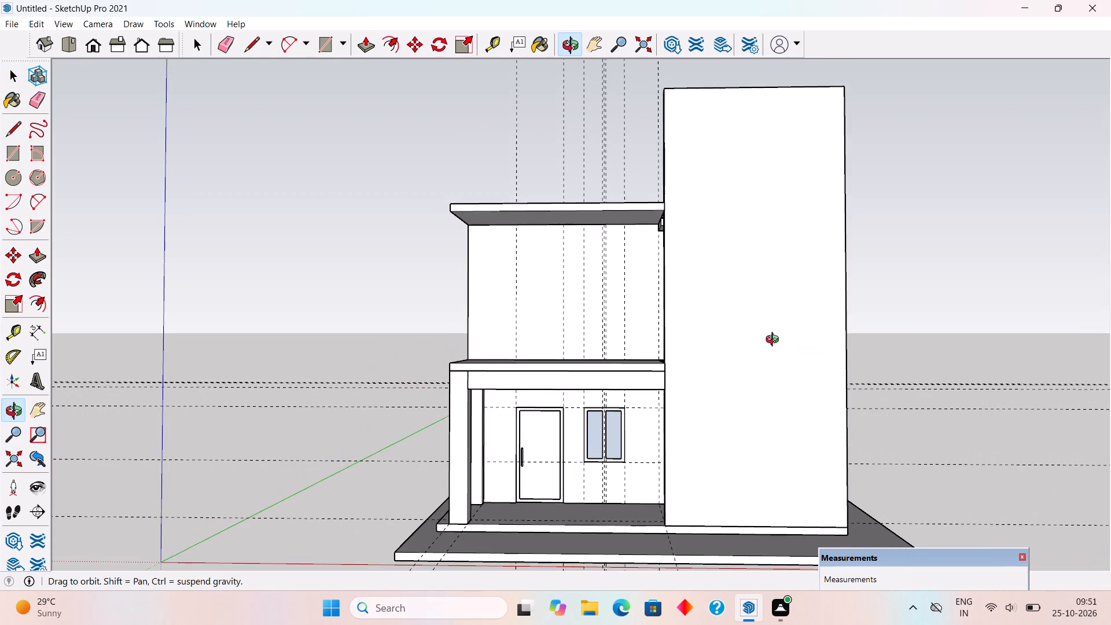
pyautogui.moveTo(775, 341); pyautogui.dragTo(778, 334, button='middle')
pyautogui.moveTo(778, 334); pyautogui.dragTo(783, 337, button='middle')
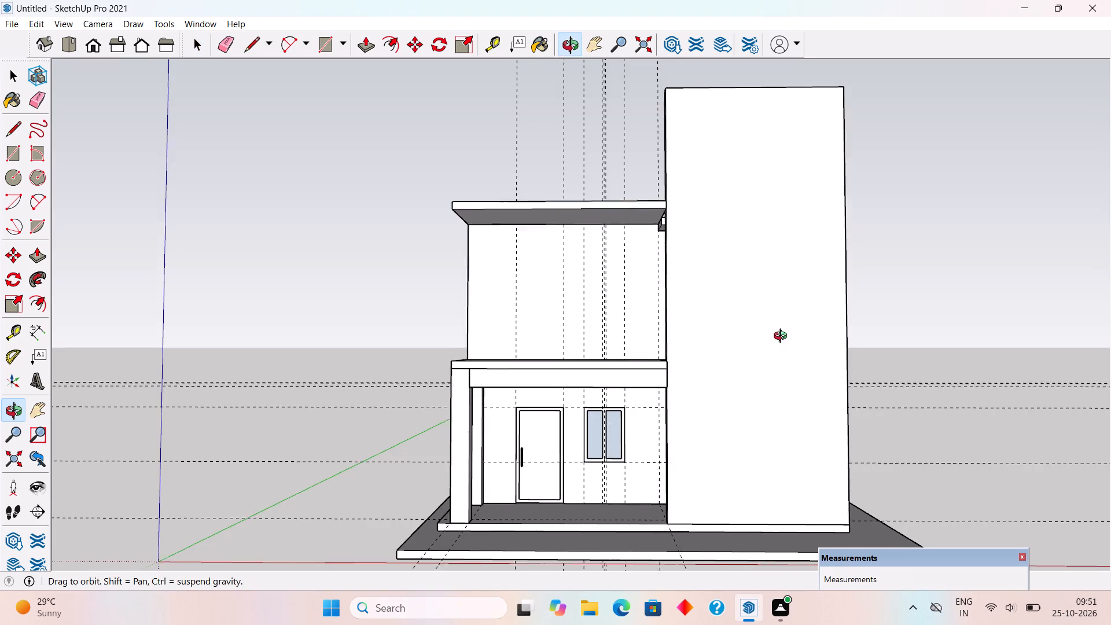
pyautogui.moveTo(783, 337); pyautogui.dragTo(810, 366, button='middle')
pyautogui.scroll(3, 599, 417)
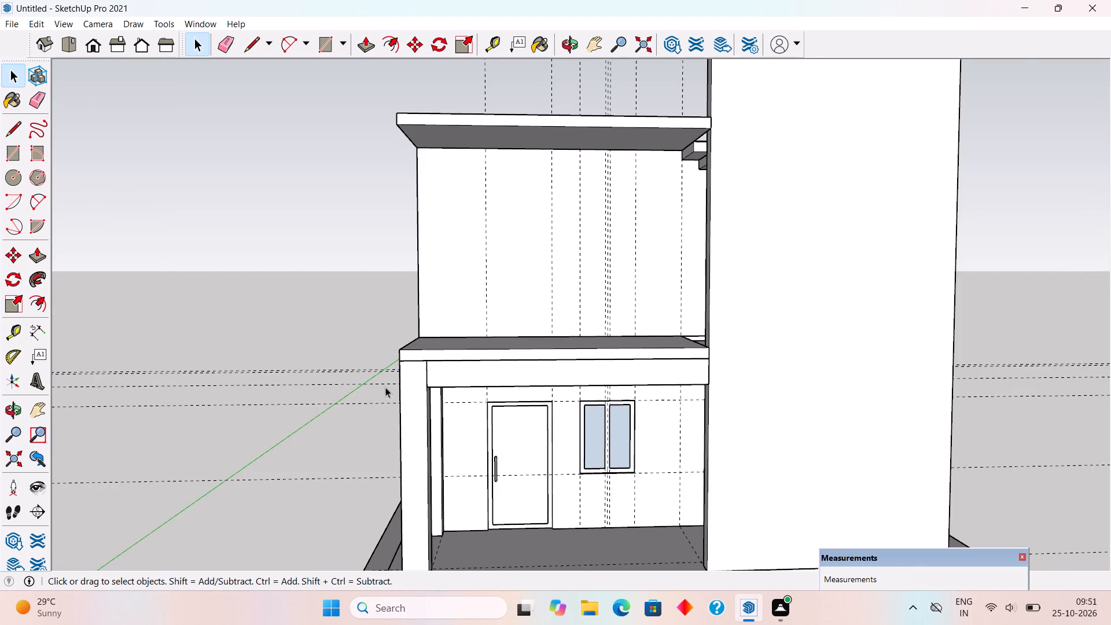
pyautogui.scroll(2, 357, 365)
pyautogui.moveTo(357, 365); pyautogui.dragTo(383, 339, button='middle')
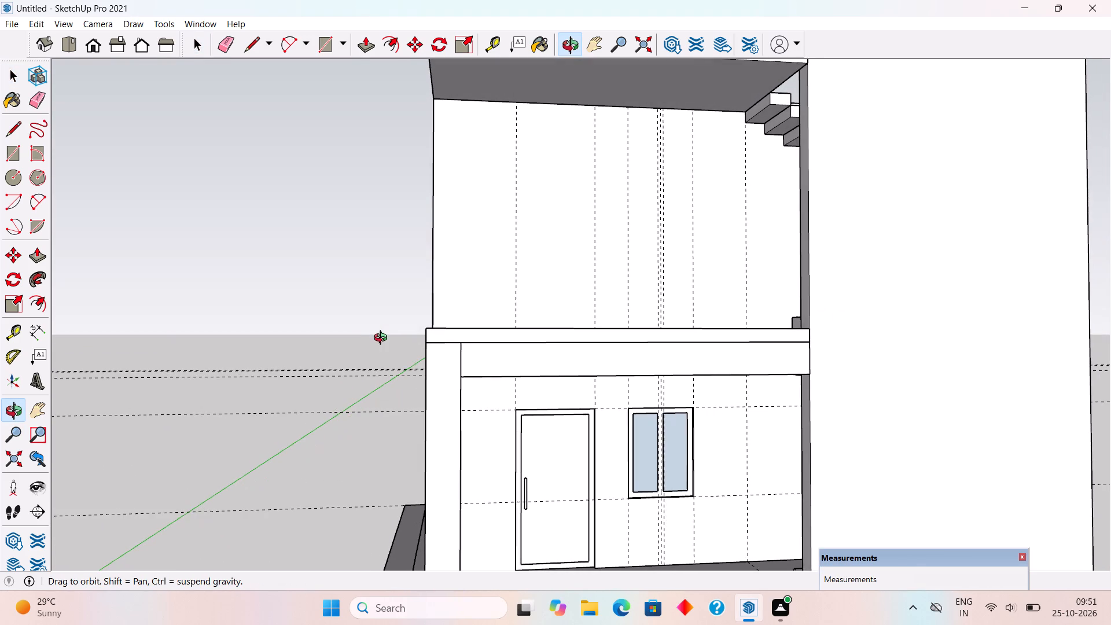
pyautogui.moveTo(383, 339); pyautogui.dragTo(383, 340, button='middle')
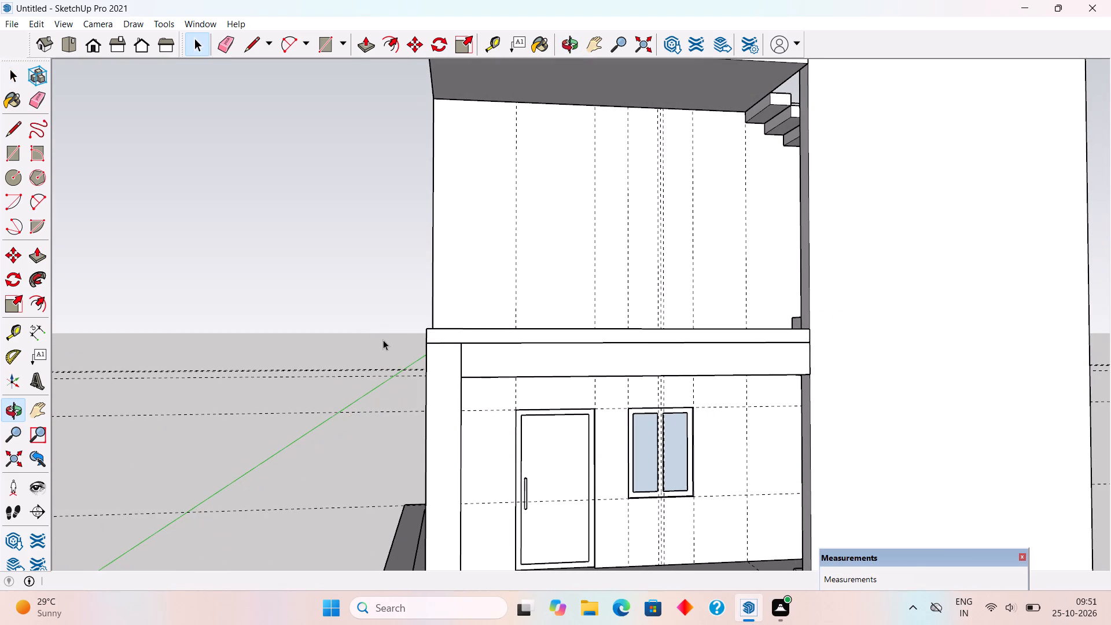
pyautogui.moveTo(624, 340); pyautogui.dragTo(579, 361, button='middle')
pyautogui.scroll(-1, 623, 340)
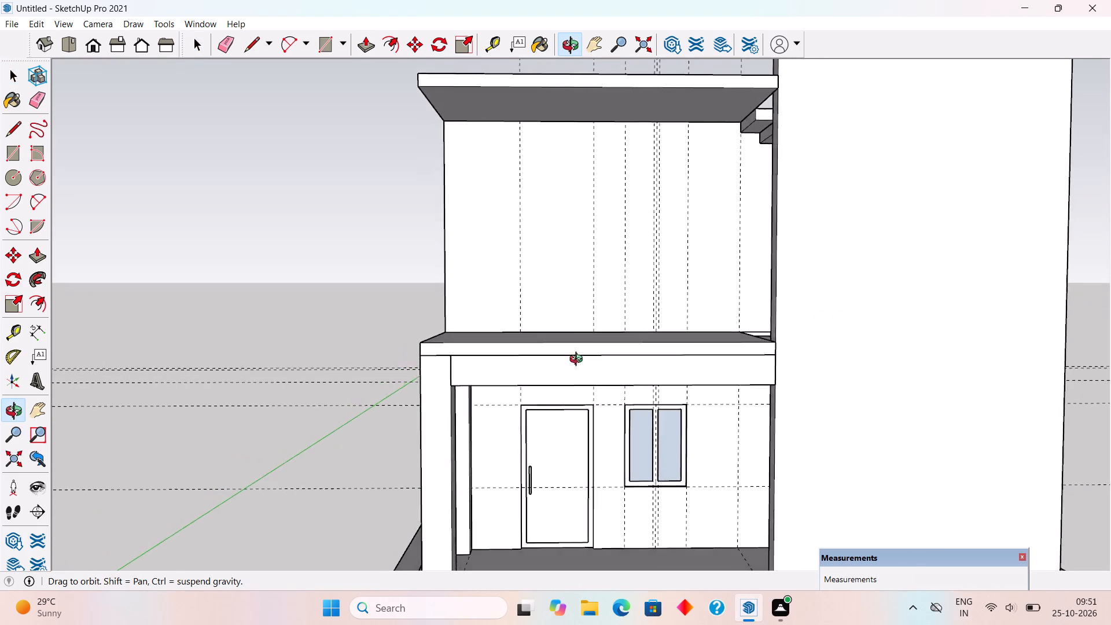
pyautogui.moveTo(579, 361); pyautogui.dragTo(577, 362, button='middle')
pyautogui.scroll(-3, 577, 362)
pyautogui.moveTo(580, 368); pyautogui.dragTo(571, 384, button='middle')
pyautogui.scroll(-2, 565, 378)
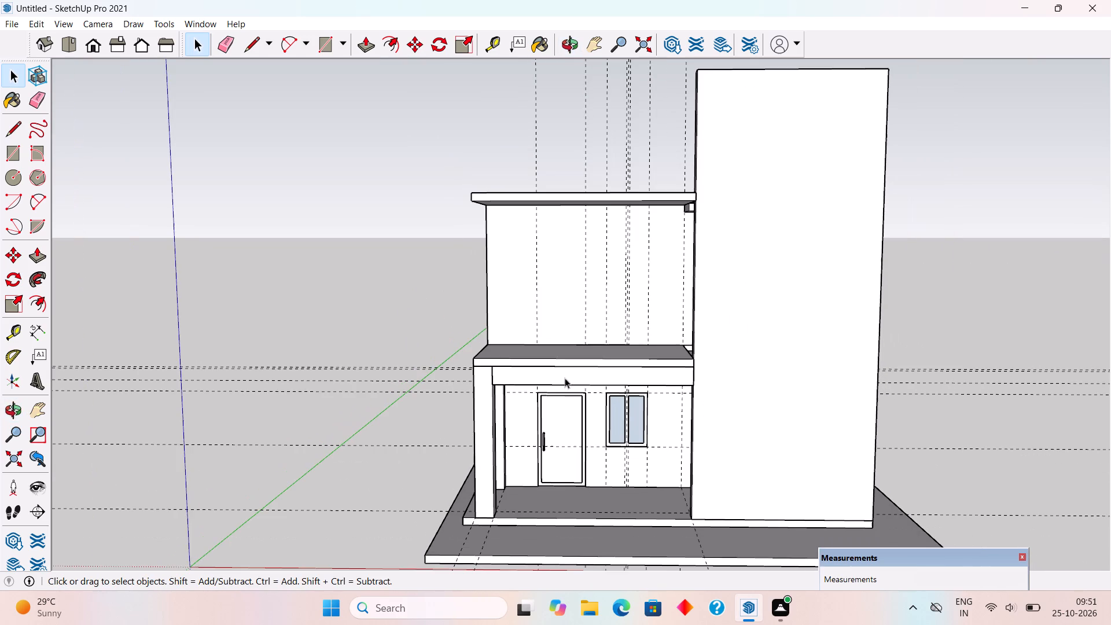
pyautogui.moveTo(711, 381); pyautogui.dragTo(665, 380, button='middle')
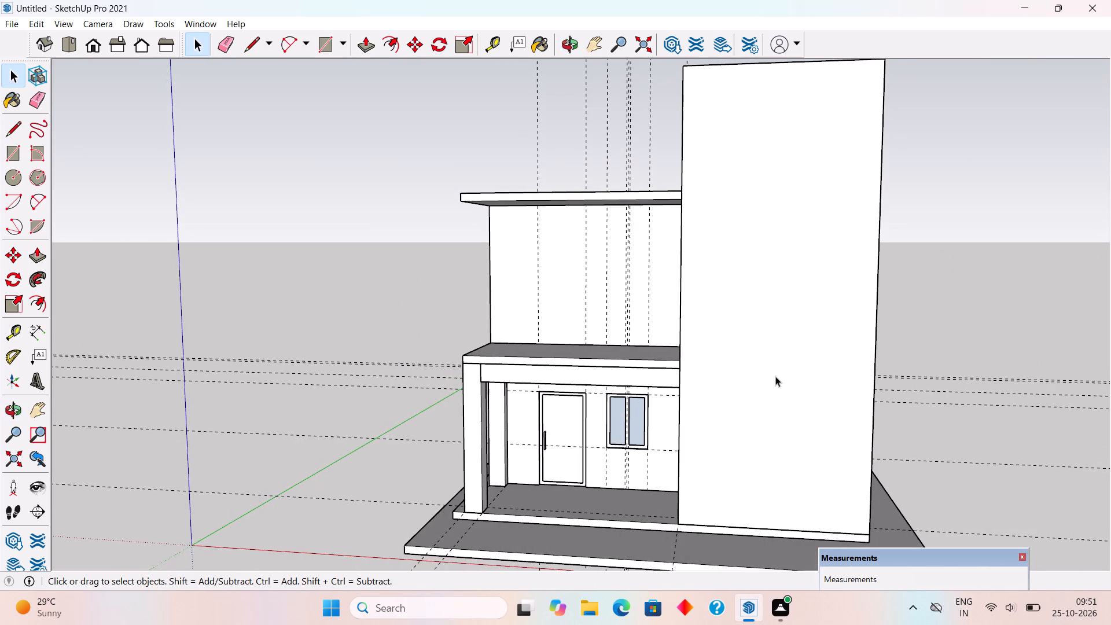
pyautogui.scroll(-2, 779, 372)
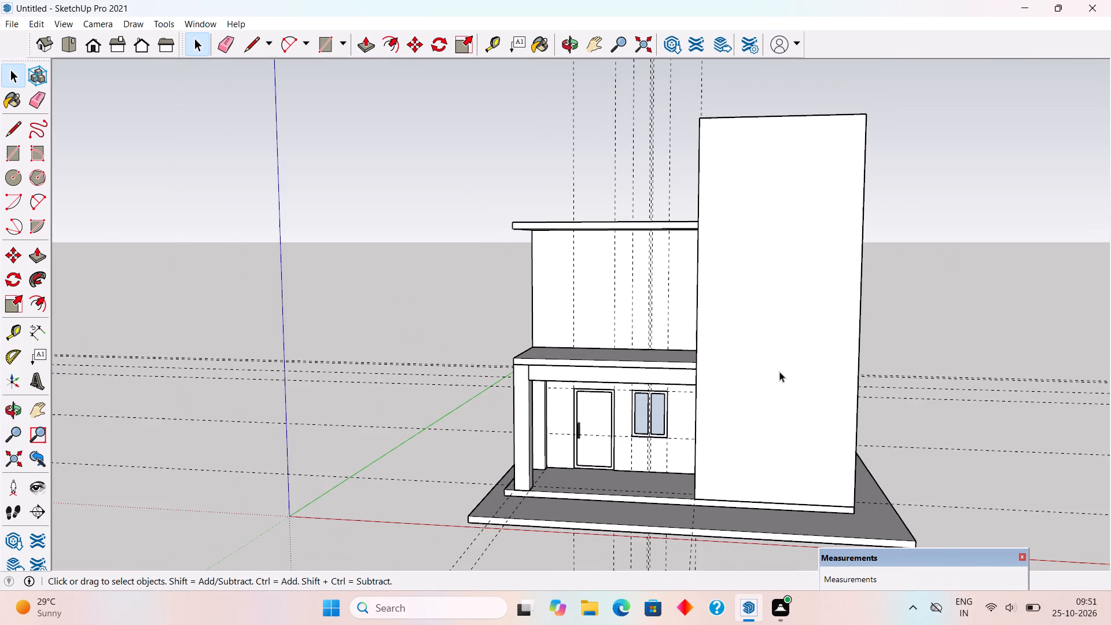
pyautogui.scroll(-4, 779, 372)
pyautogui.moveTo(735, 277); pyautogui.dragTo(797, 293, button='middle')
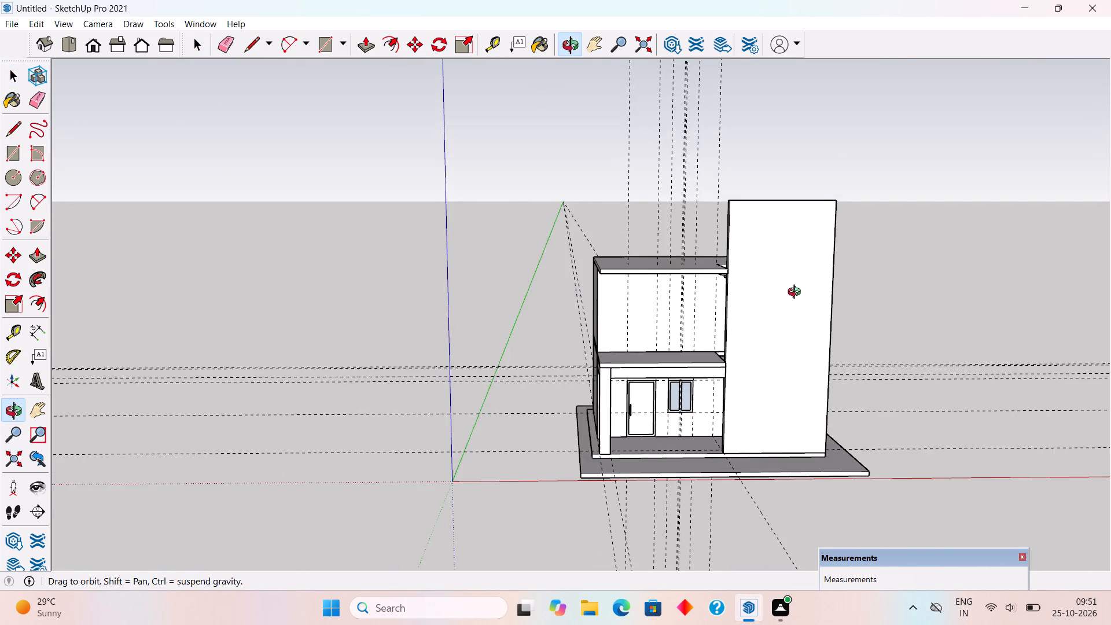
pyautogui.moveTo(797, 293); pyautogui.dragTo(905, 281, button='middle')
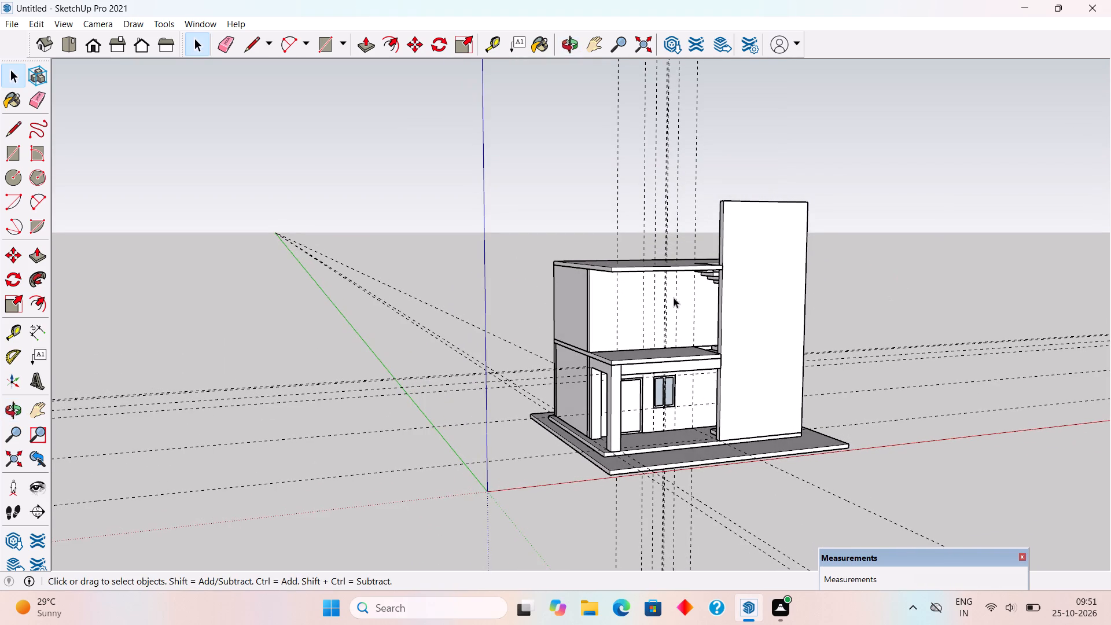
pyautogui.moveTo(737, 318); pyautogui.dragTo(816, 345, button='middle')
pyautogui.moveTo(700, 308); pyautogui.dragTo(758, 342, button='middle')
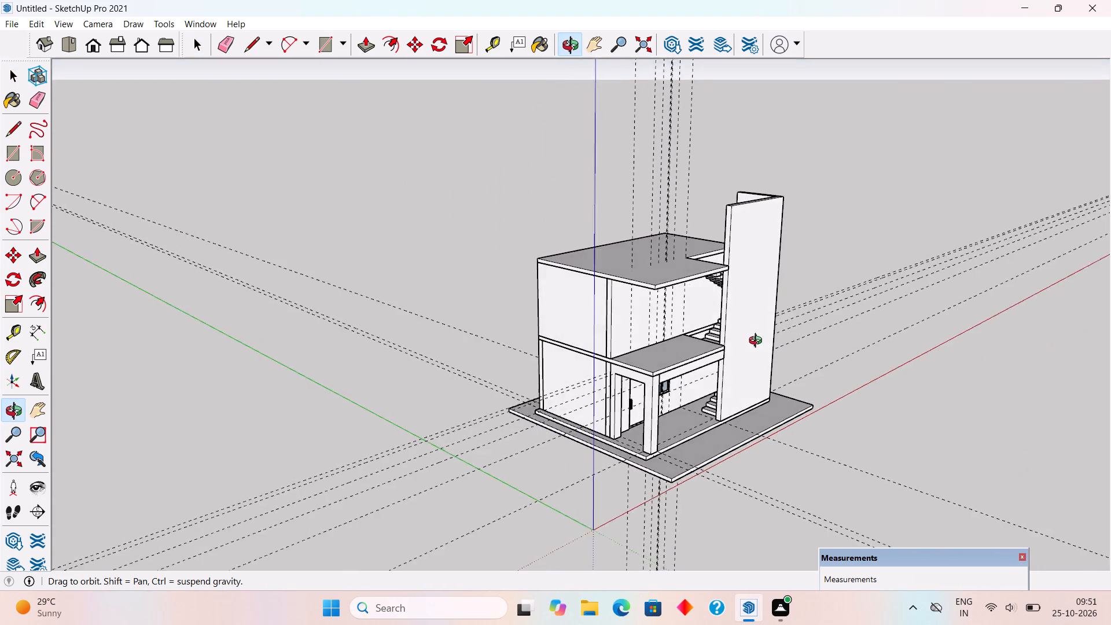
pyautogui.moveTo(758, 342); pyautogui.dragTo(826, 380, button='middle')
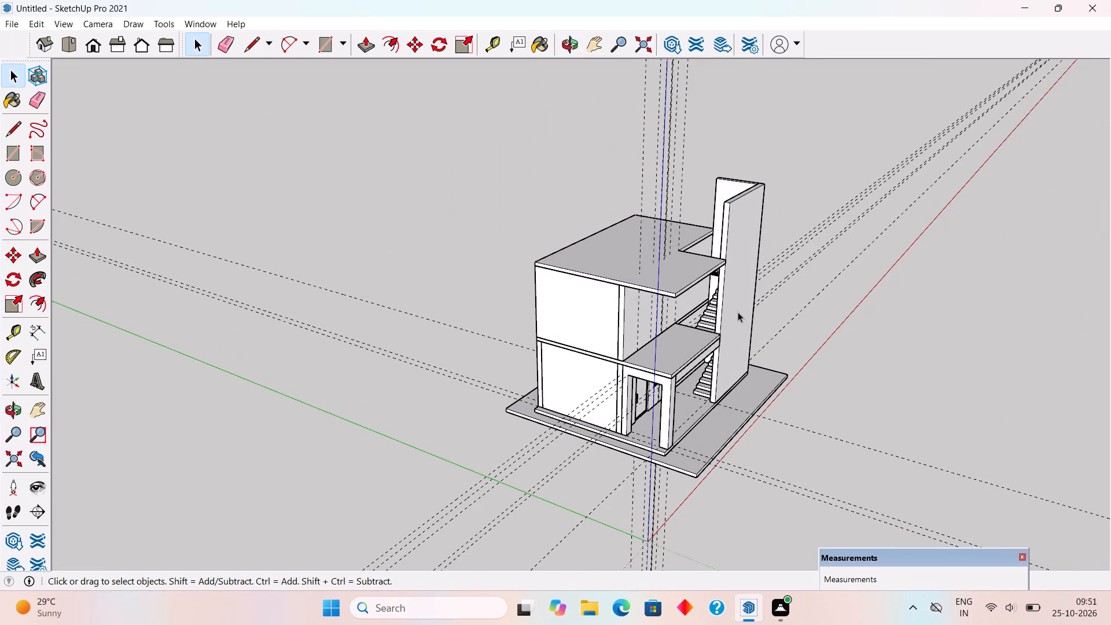
pyautogui.moveTo(738, 312); pyautogui.dragTo(753, 354, button='middle')
pyautogui.scroll(5, 692, 269)
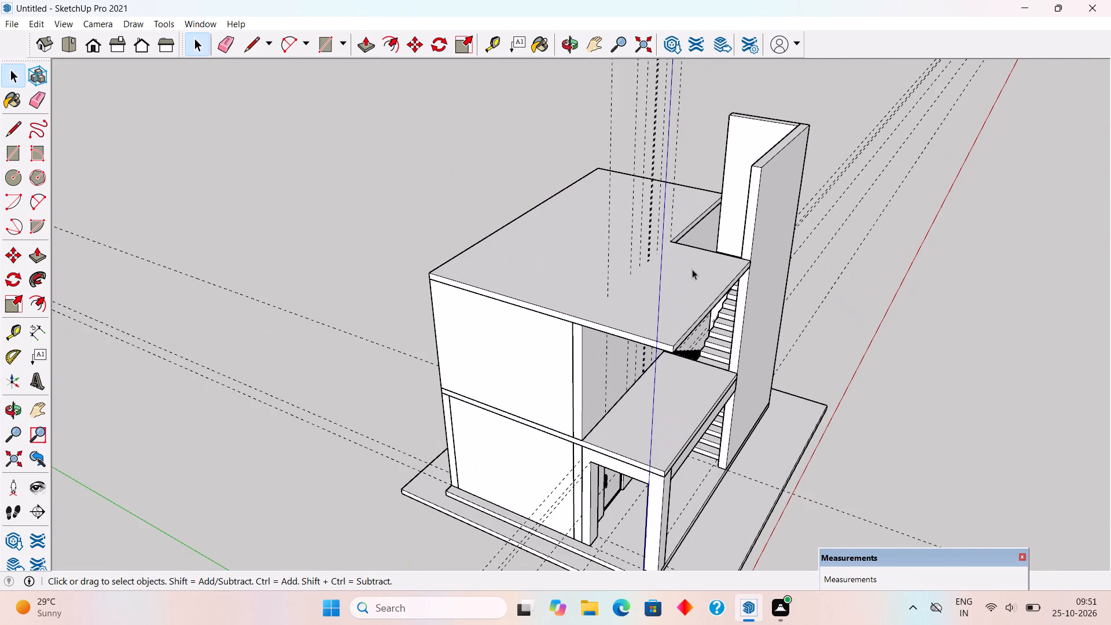
pyautogui.scroll(2, 692, 269)
pyautogui.moveTo(733, 297); pyautogui.dragTo(770, 318, button='middle')
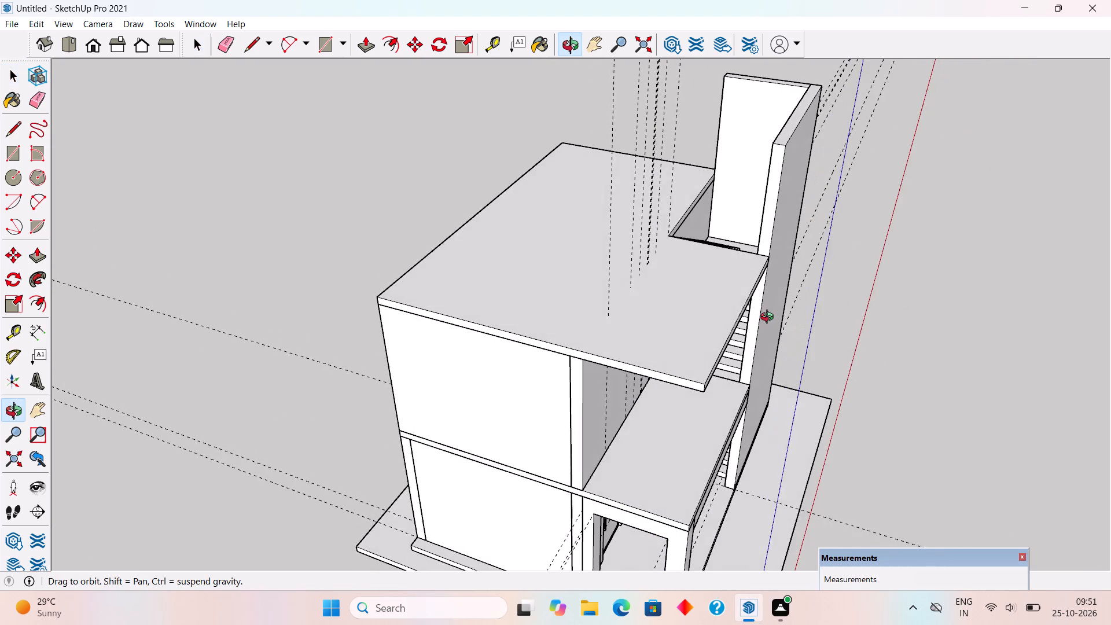
pyautogui.moveTo(770, 318); pyautogui.dragTo(777, 325, button='middle')
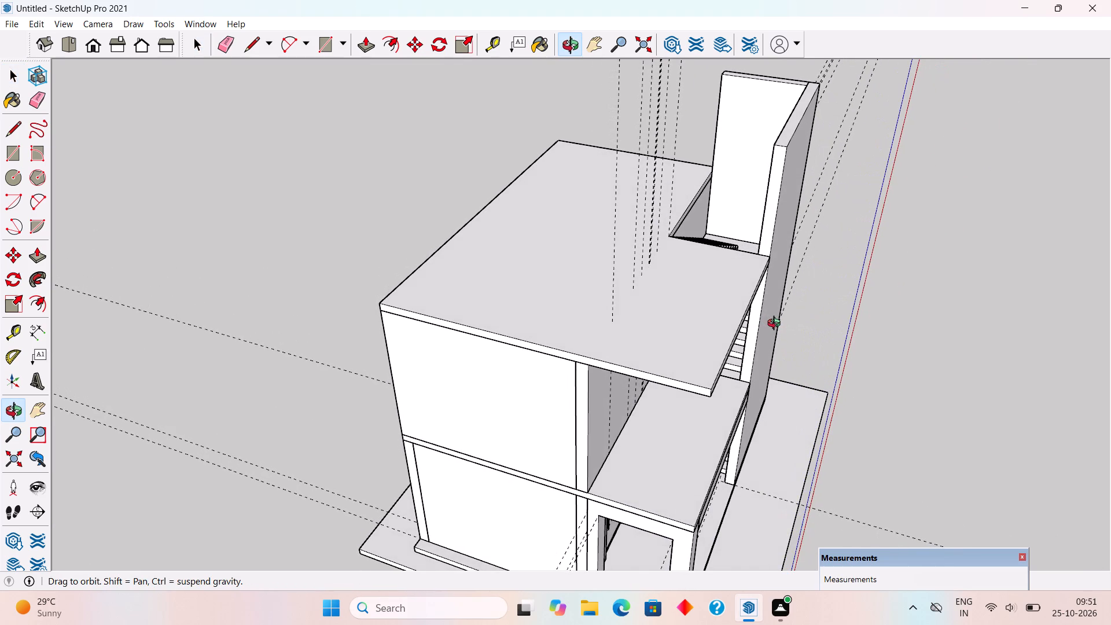
pyautogui.moveTo(777, 325); pyautogui.dragTo(778, 326, button='middle')
pyautogui.scroll(-3, 778, 326)
pyautogui.moveTo(792, 326); pyautogui.dragTo(723, 286, button='middle')
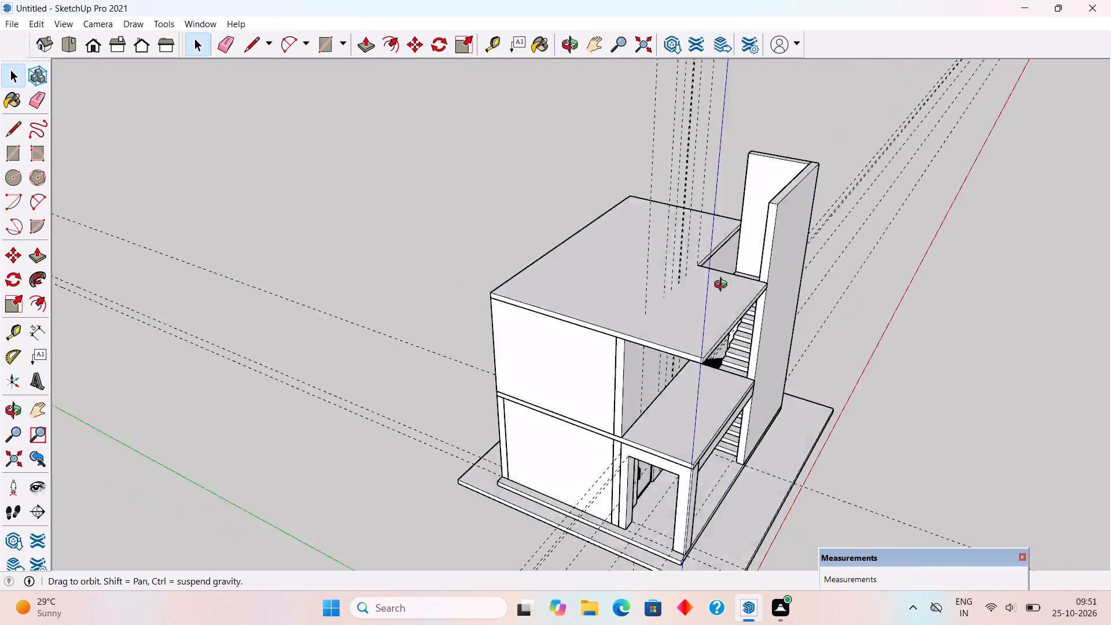
pyautogui.moveTo(723, 286); pyautogui.dragTo(653, 247, button='middle')
pyautogui.moveTo(701, 304); pyautogui.dragTo(633, 252, button='middle')
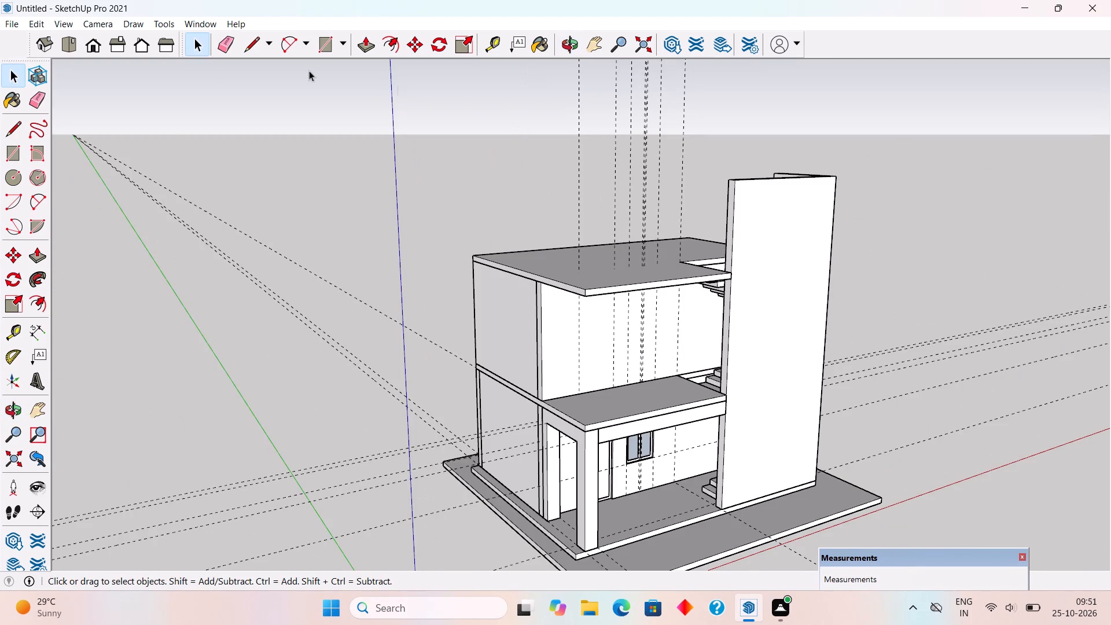
# Delete all guides from the model.
pyautogui.click(36, 23)
pyautogui.click(94, 154)
# Place a vertical guide through the middle of the tall stair wall's front face, offset from its outer vertical edge.
pyautogui.moveTo(620, 276); pyautogui.dragTo(463, 201, button='middle')
pyautogui.scroll(-4, 462, 201)
pyautogui.scroll(3, 657, 212)
pyautogui.scroll(1, 750, 218)
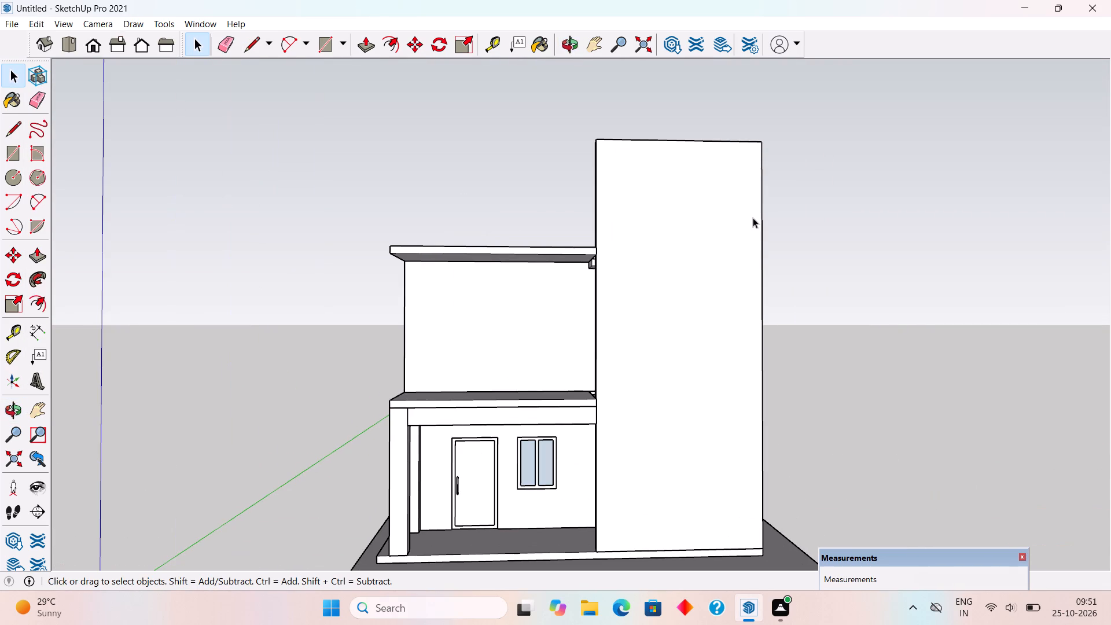
pyautogui.press('t')
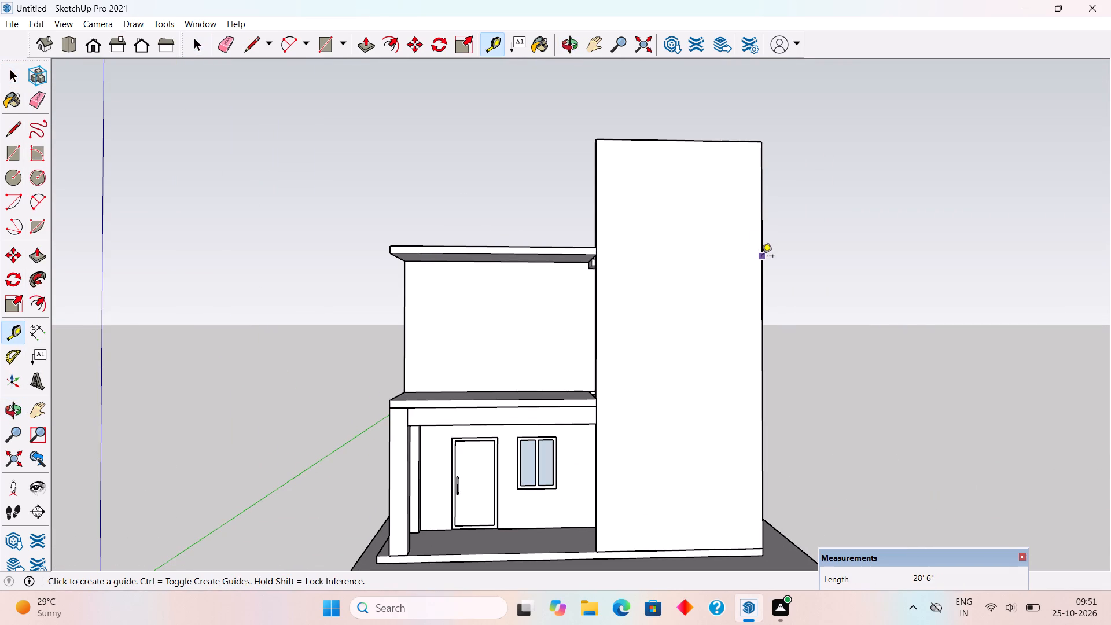
pyautogui.click(761, 257)
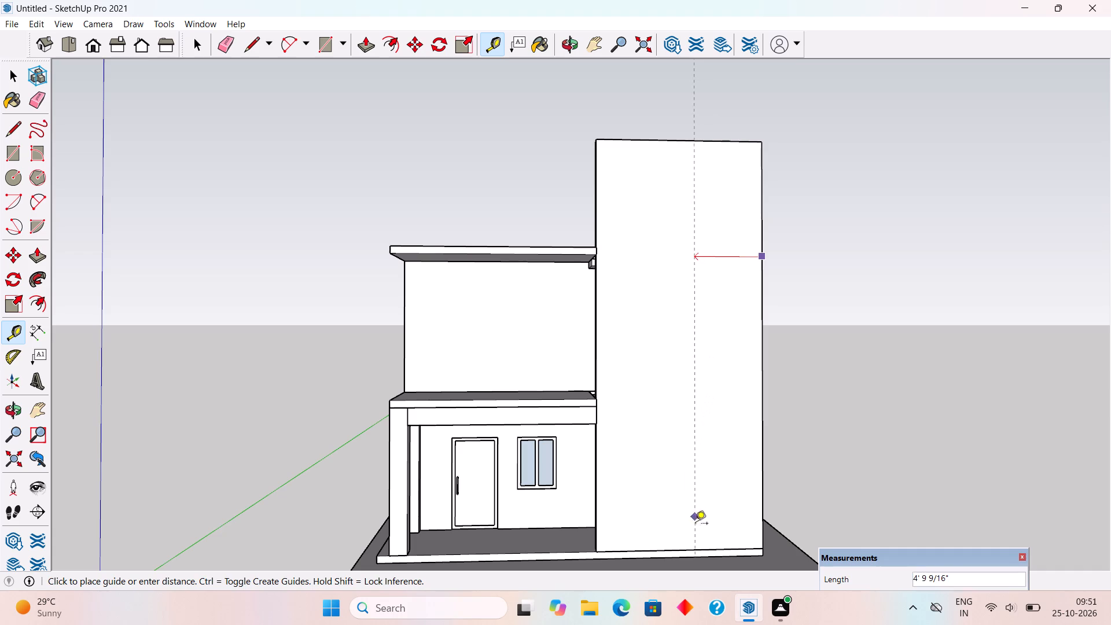
pyautogui.click(679, 548)
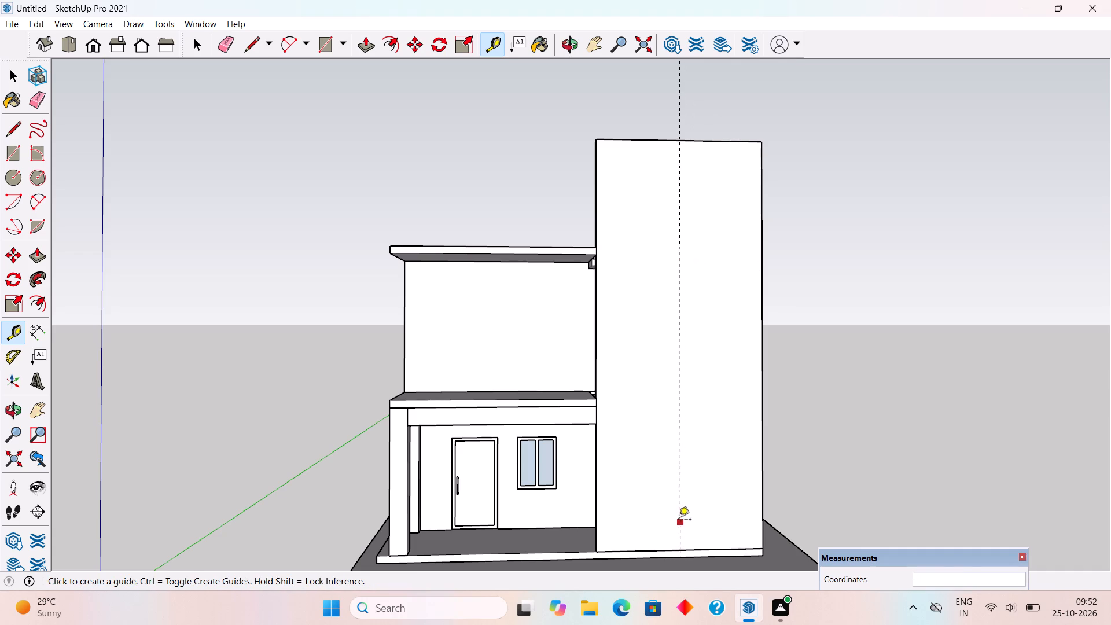
# Place a second vertical guide 1.5' from the centre guide, toward the stair wall's outer edge.
pyautogui.click(680, 517)
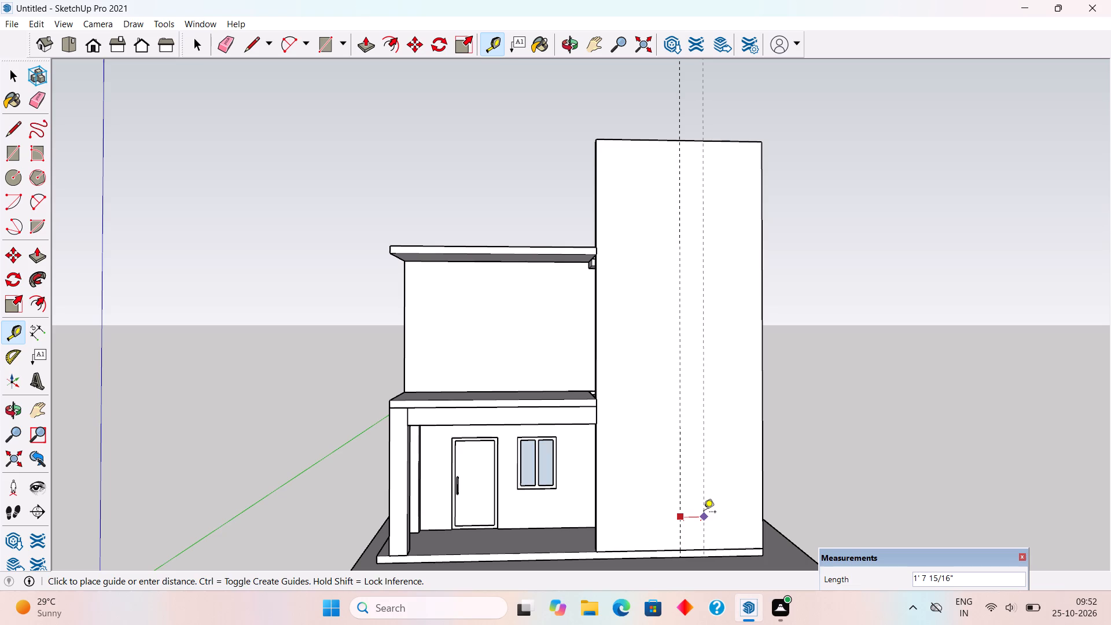
pyautogui.write("1.5'")
pyautogui.press('Return')
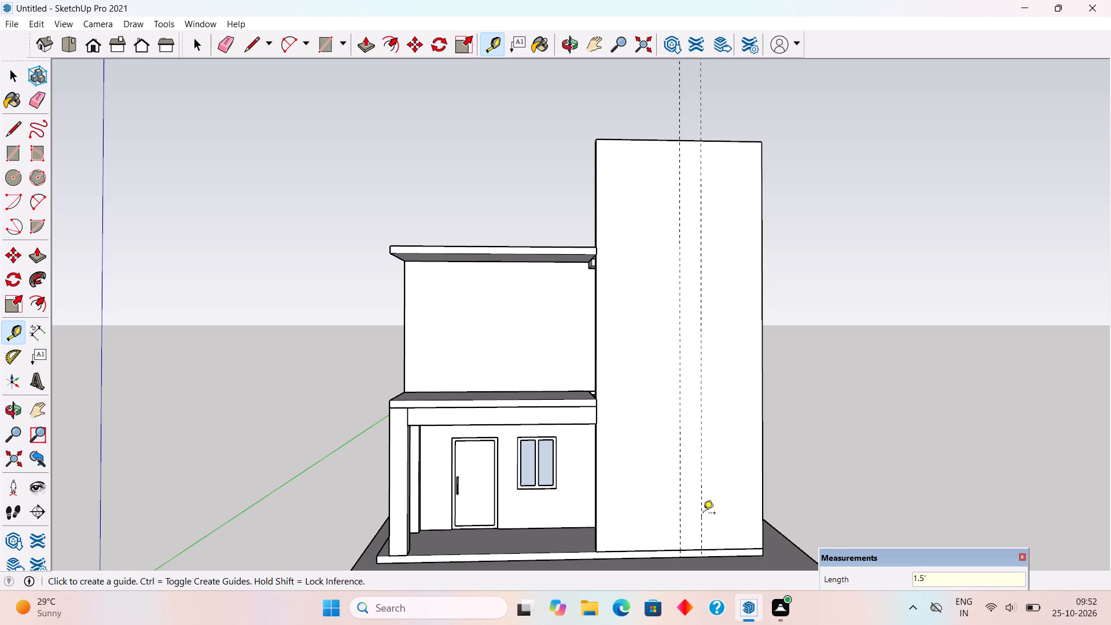
# Place a third vertical guide 3' from the outer one, across the centre guide toward the porch side.
pyautogui.click(703, 514)
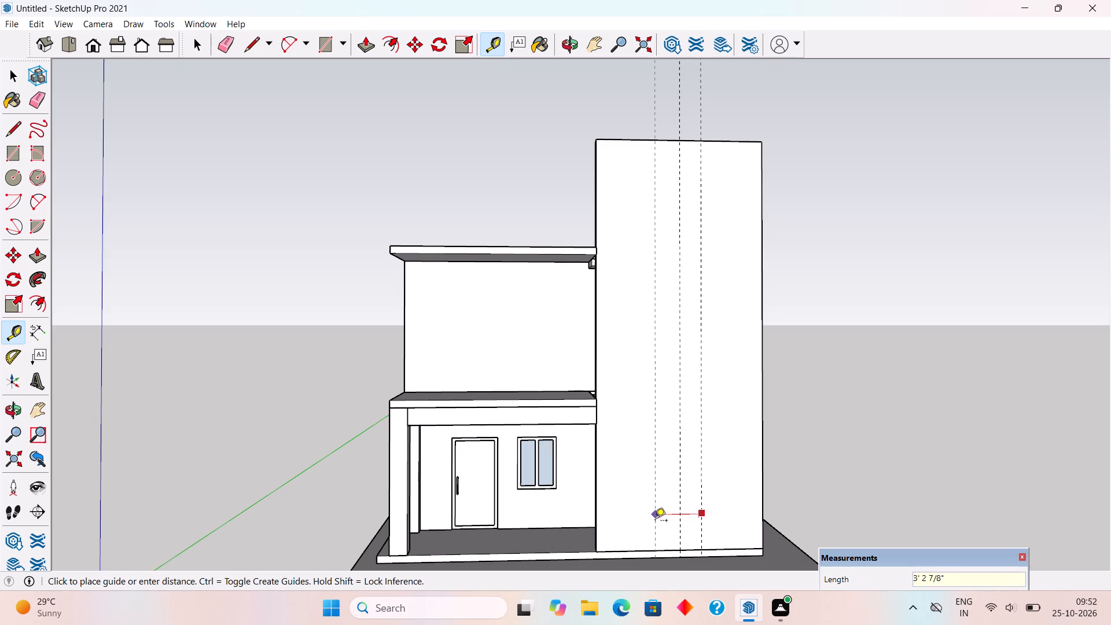
pyautogui.write("3'")
pyautogui.press('Return')
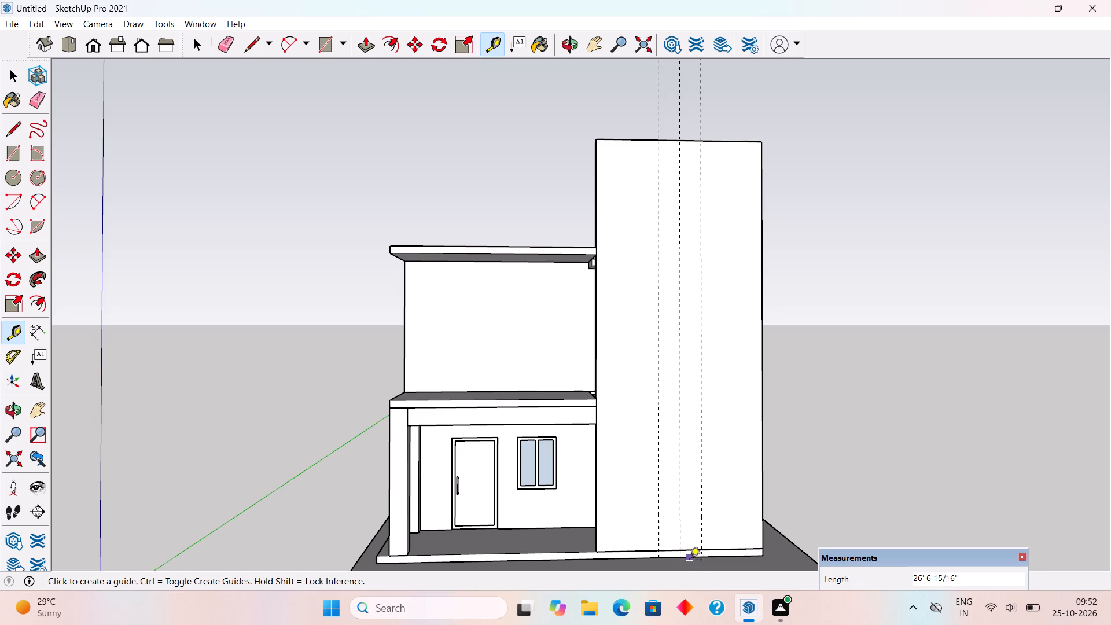
# Place a horizontal guide 6' above the bottom edge of the stair wall.
pyautogui.click(690, 561)
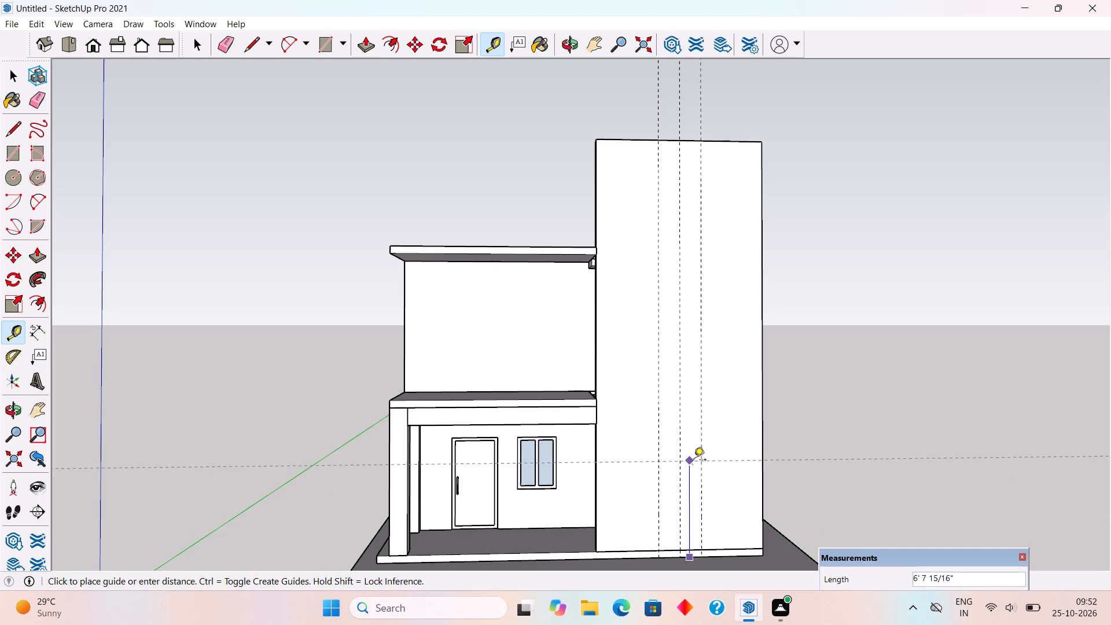
pyautogui.write("6'")
pyautogui.press('Return')
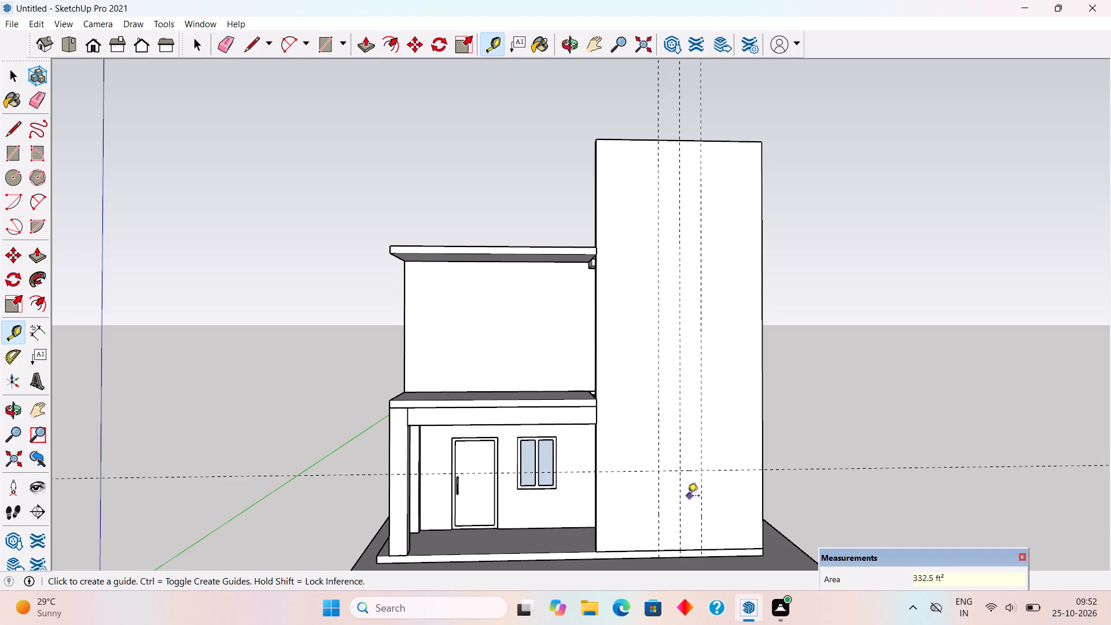
# Place a second horizontal guide 18' above the lower horizontal guide on the stair wall.
pyautogui.click(690, 471)
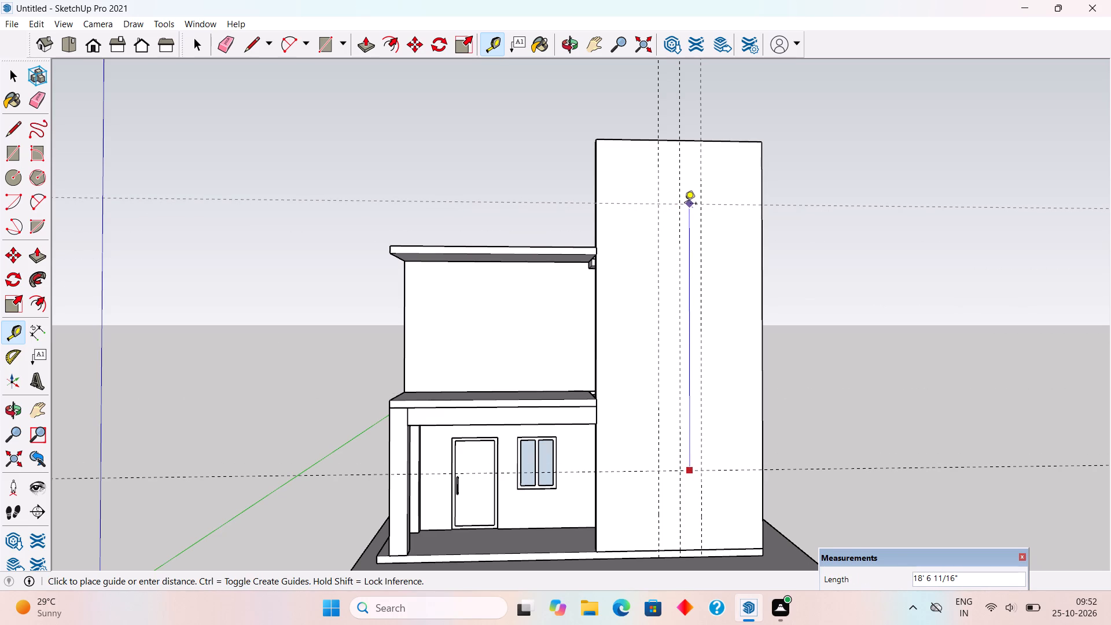
pyautogui.write("18'")
pyautogui.press('Return')
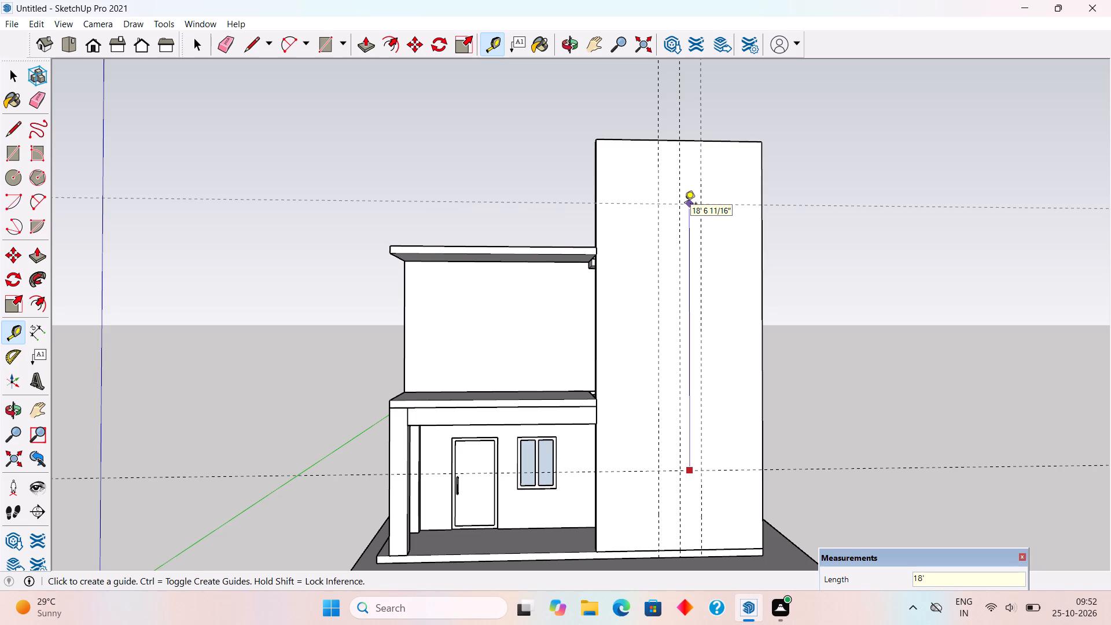
# Place another horizontal guide 5' above the front edge of the upper roof slab, beside the stair wall.
pyautogui.moveTo(705, 264); pyautogui.dragTo(719, 320, button='middle')
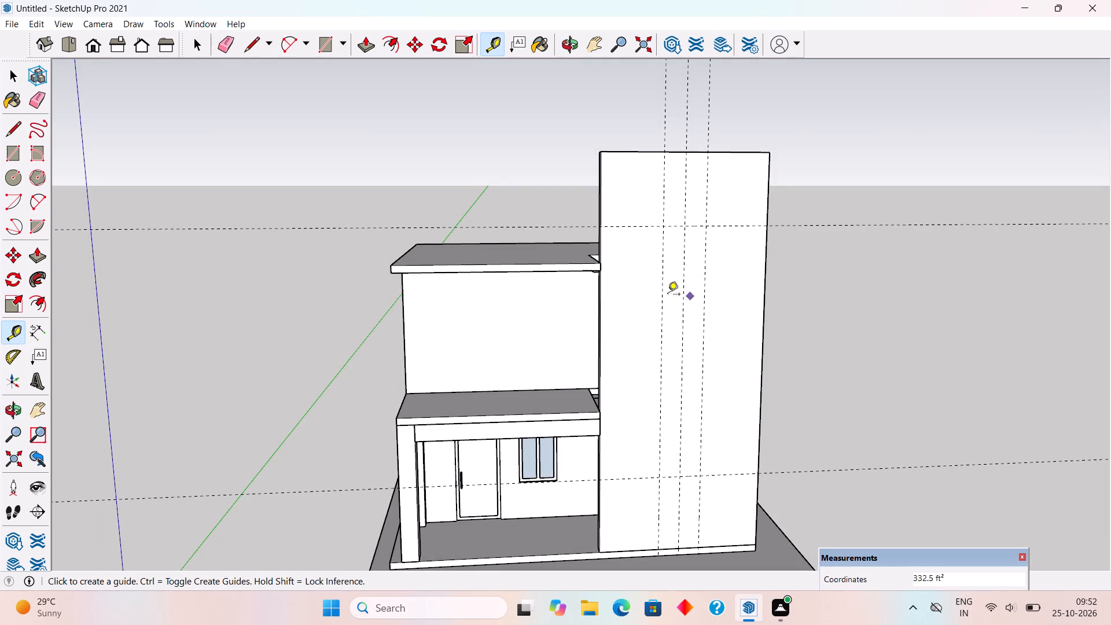
pyautogui.scroll(10, 587, 285)
pyautogui.click(610, 223)
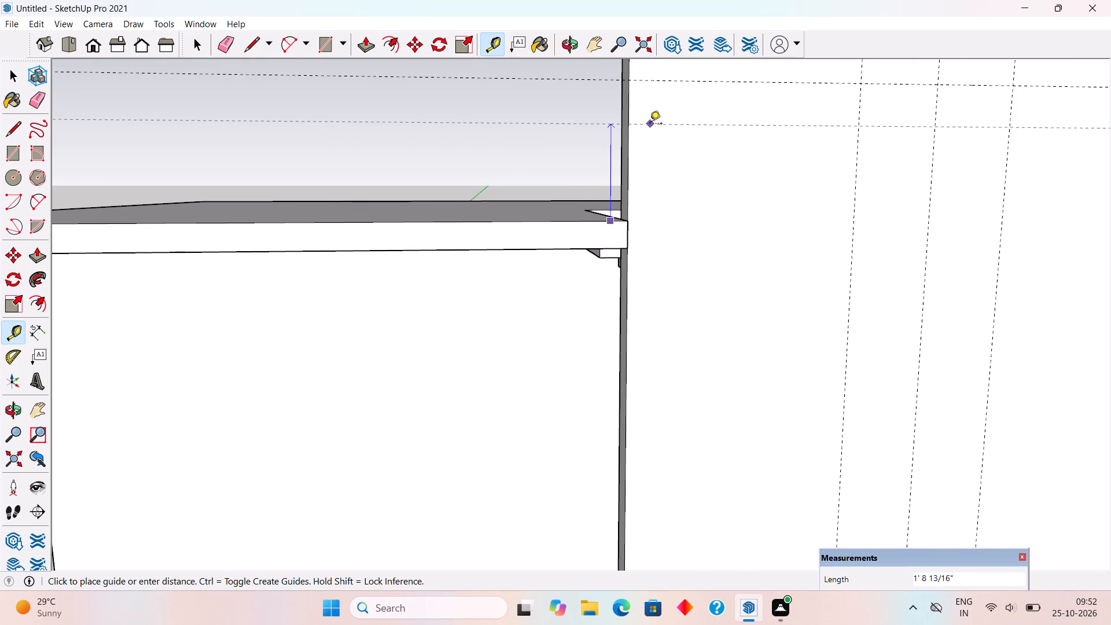
pyautogui.write("5'")
pyautogui.press('Return')
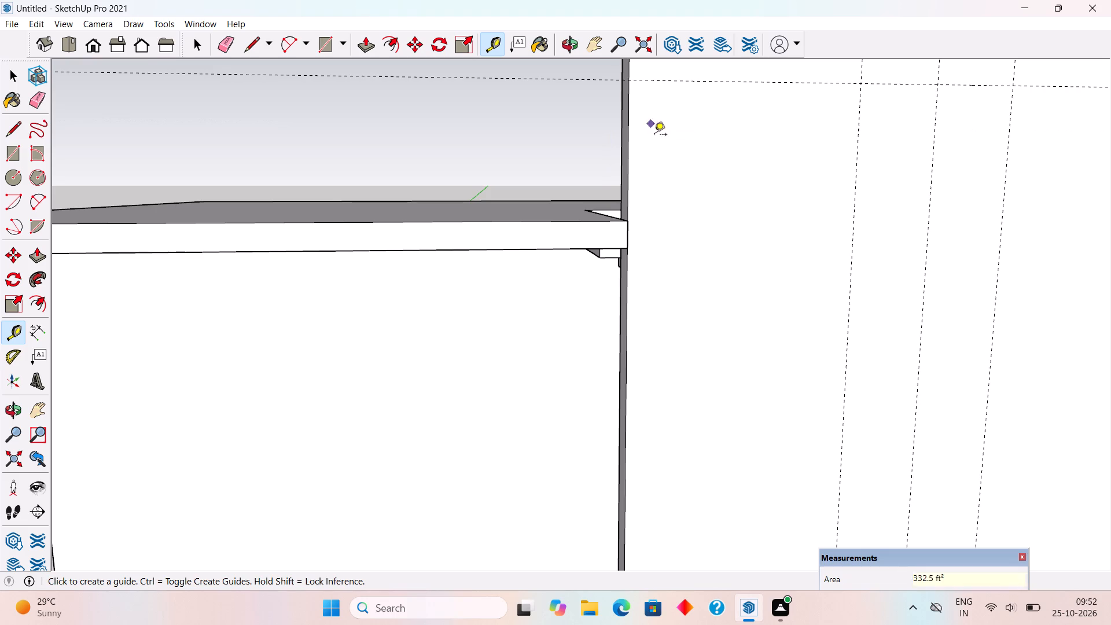
# Measure the height from the upper roof slab's edge to the lower of the two horizontal guides above it.
pyautogui.scroll(-5, 653, 132)
pyautogui.scroll(-7, 680, 208)
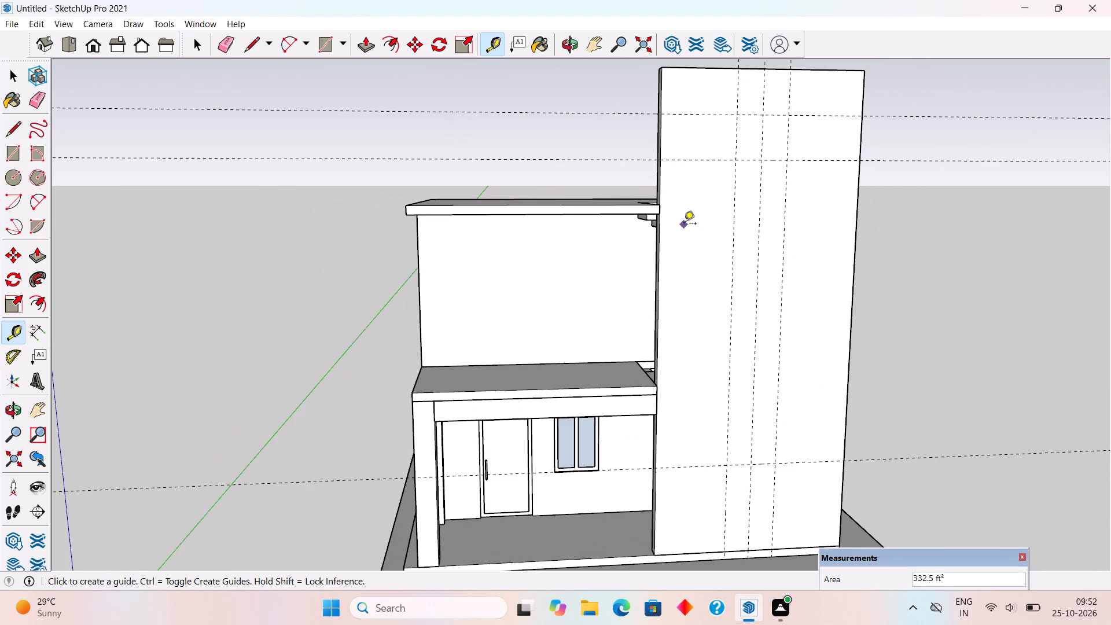
pyautogui.scroll(1, 685, 218)
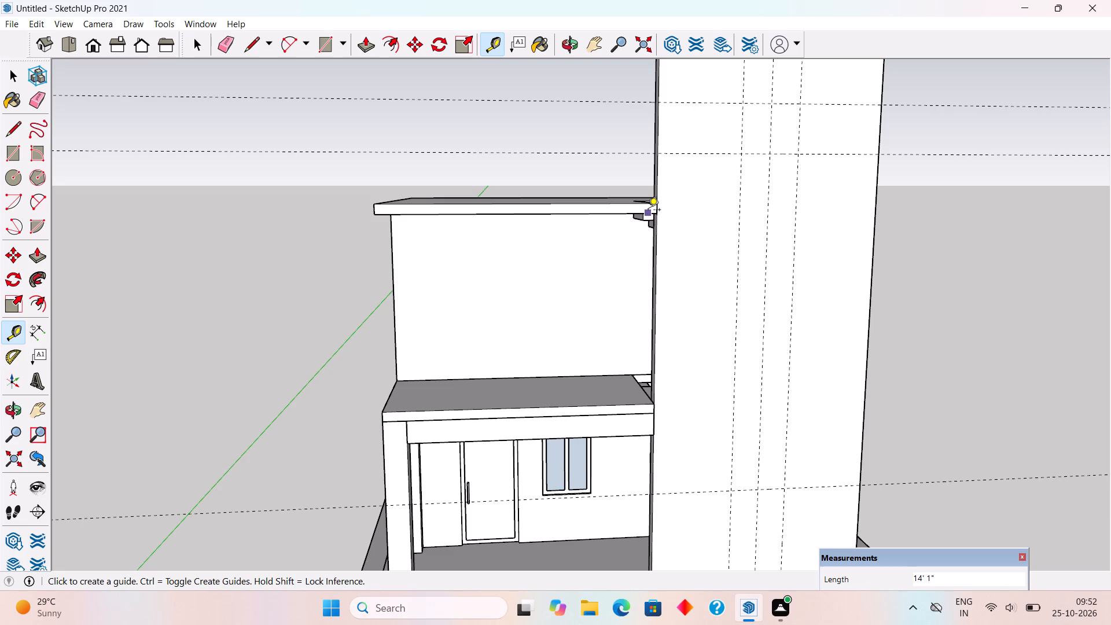
pyautogui.click(648, 211)
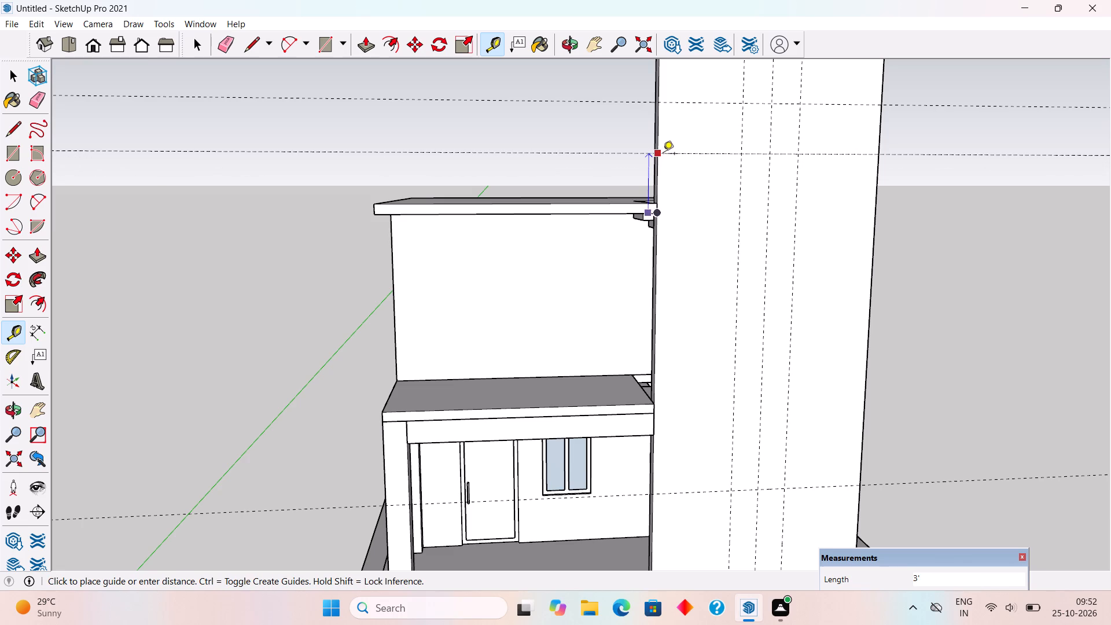
pyautogui.press('space')
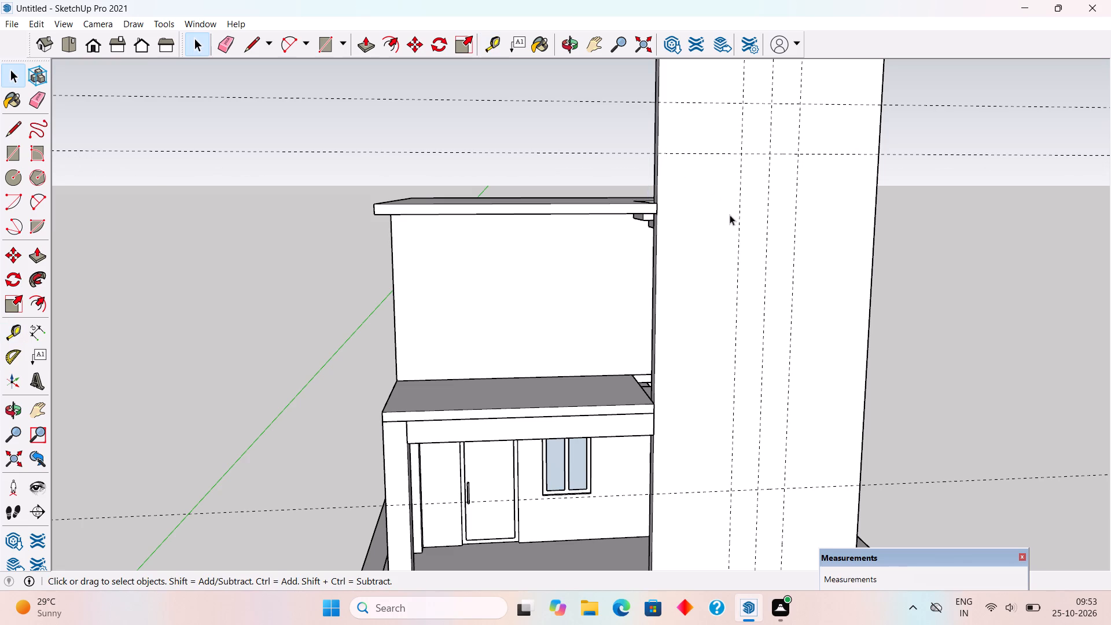
# Open the stair wall group for editing and draw an 18' by 3' rectangle between the guides on its front face.
pyautogui.doubleClick(766, 228)
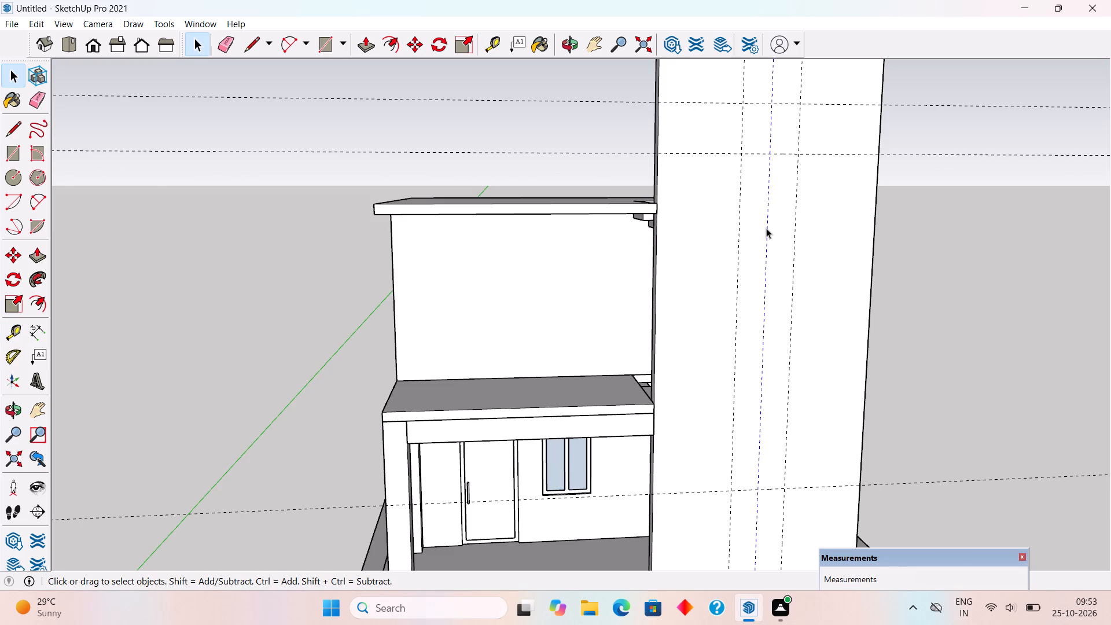
pyautogui.tripleClick(762, 236)
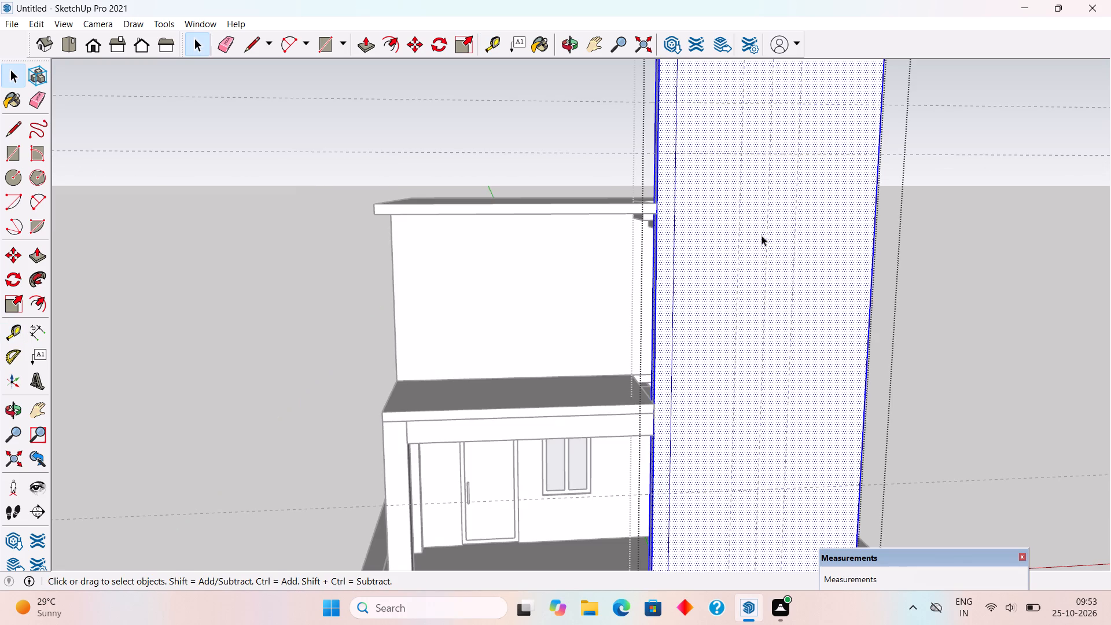
pyautogui.press('f')
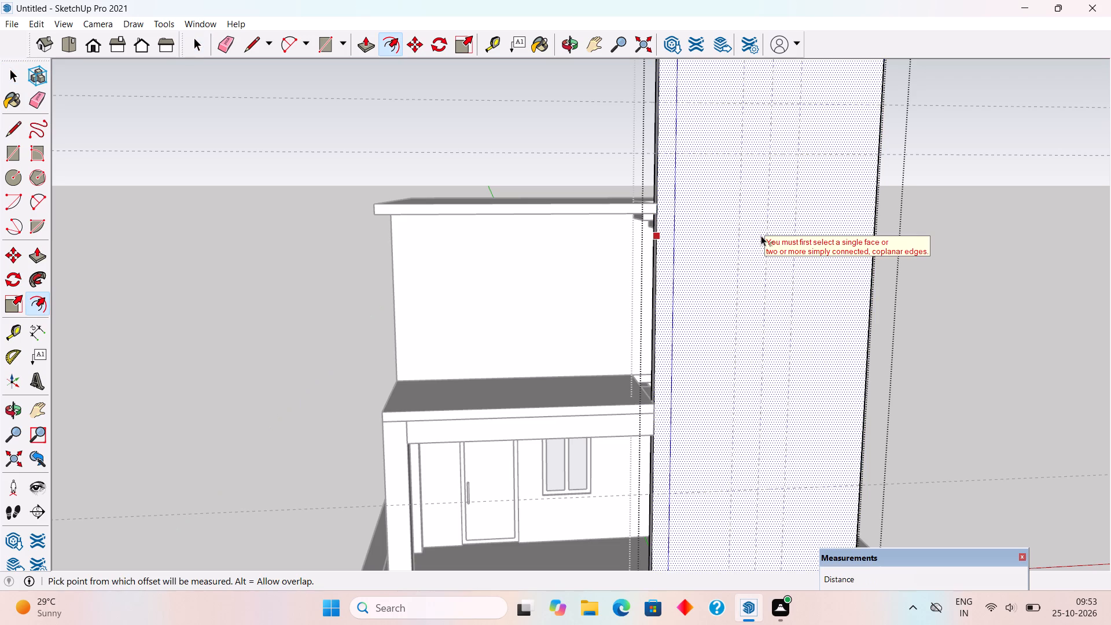
pyautogui.press('r')
pyautogui.click(741, 155)
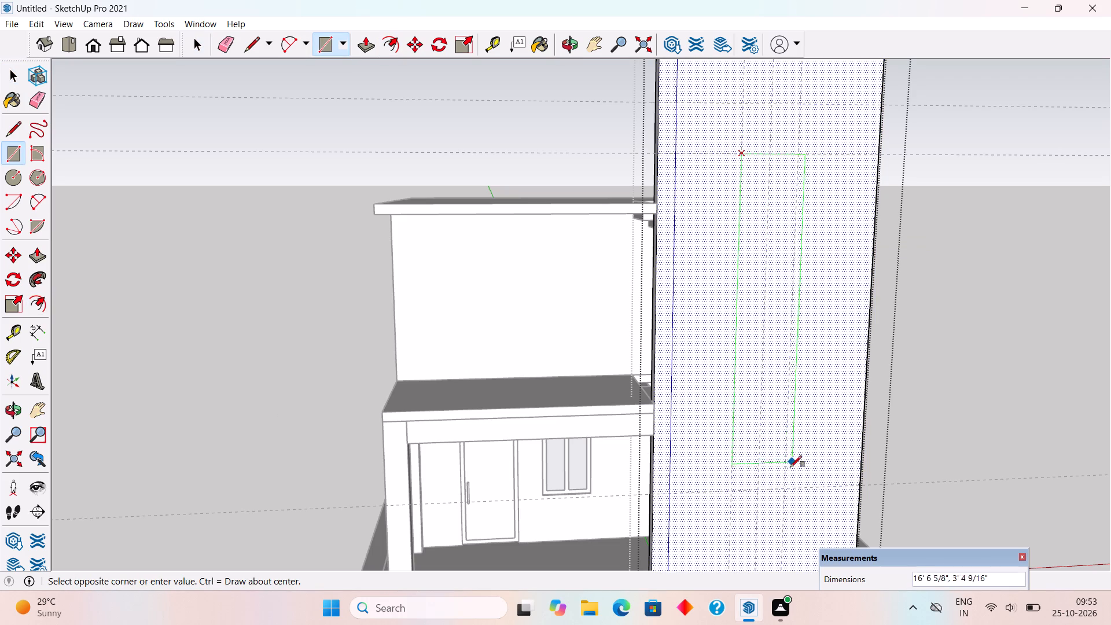
pyautogui.click(783, 488)
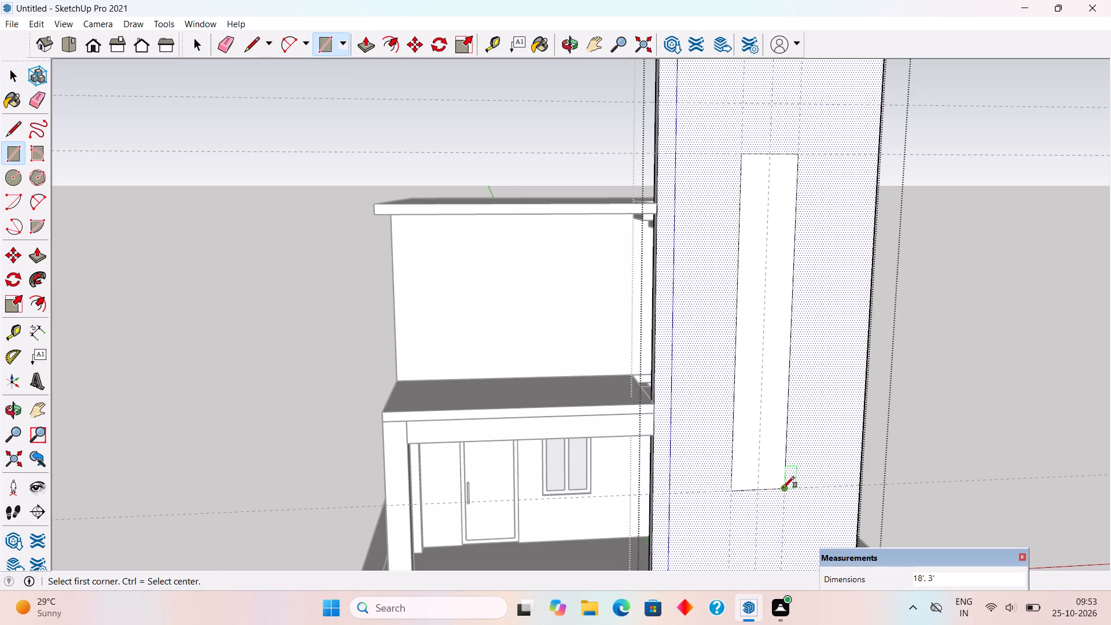
# Push the rectangle 9" through the stair wall to cut a tall window opening, and close the group.
pyautogui.press('p')
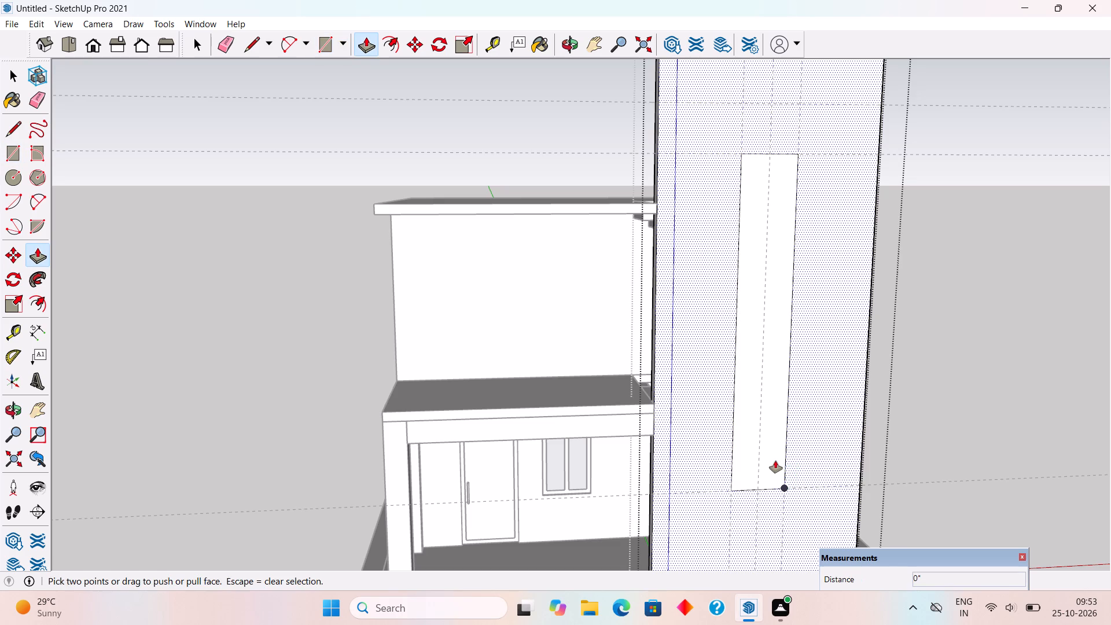
pyautogui.press('space')
pyautogui.click(775, 458)
pyautogui.press('p')
pyautogui.moveTo(775, 458); pyautogui.dragTo(766, 427)
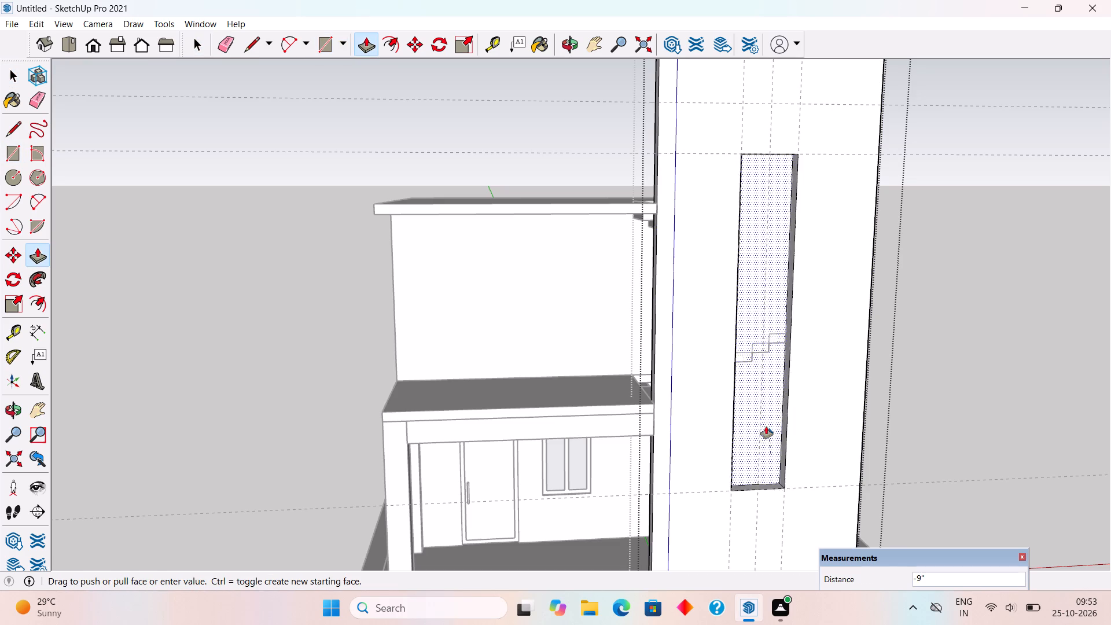
pyautogui.moveTo(766, 427); pyautogui.dragTo(757, 371)
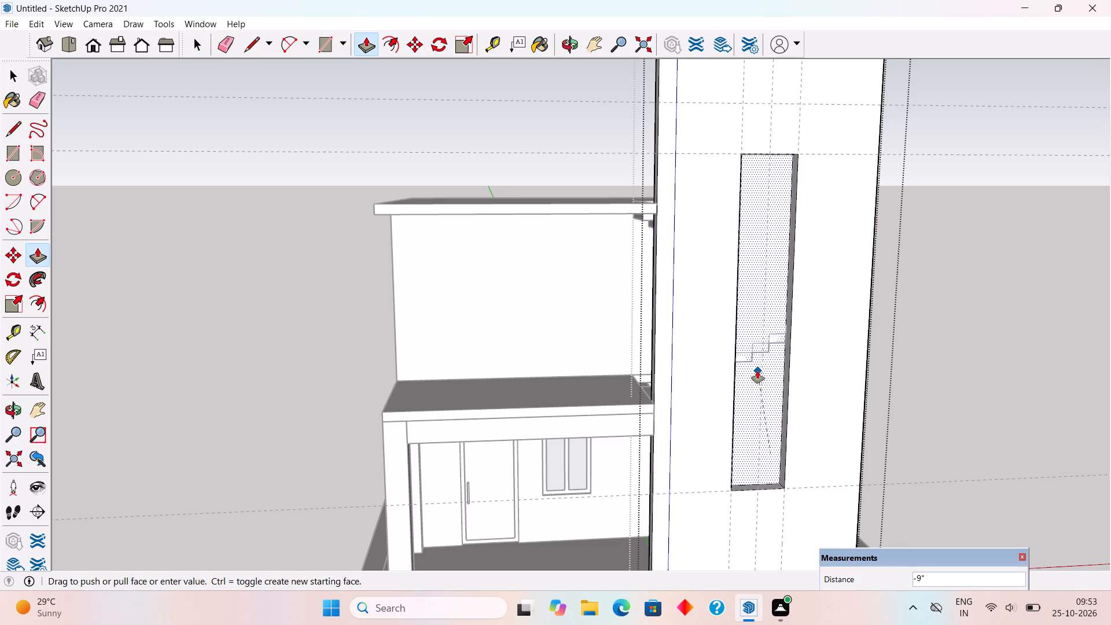
pyautogui.press('space')
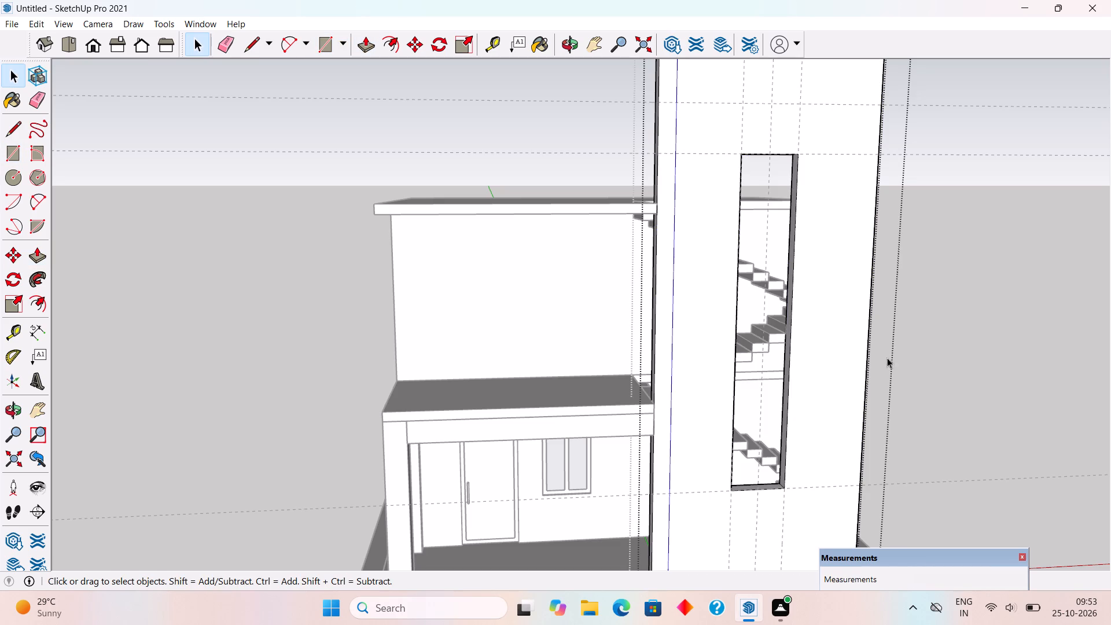
pyautogui.click(899, 358)
# Reopen the stair wall group and push the opening's porch-side inner face 3" into the wall.
pyautogui.moveTo(766, 346); pyautogui.dragTo(684, 292, button='middle')
pyautogui.scroll(-1, 684, 292)
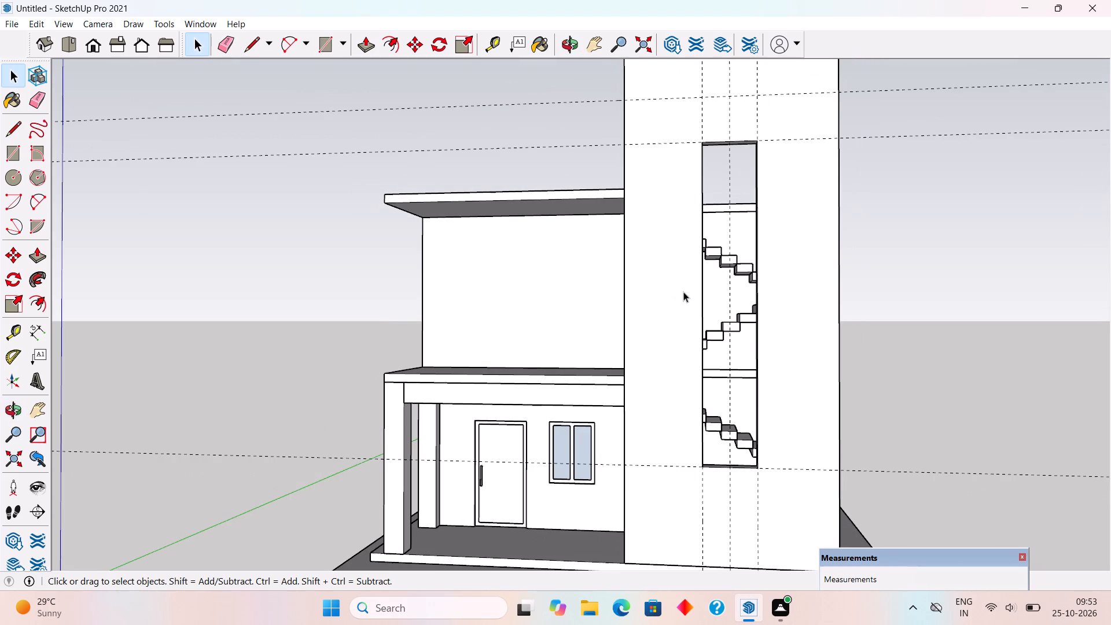
pyautogui.moveTo(687, 300); pyautogui.dragTo(711, 308, button='middle')
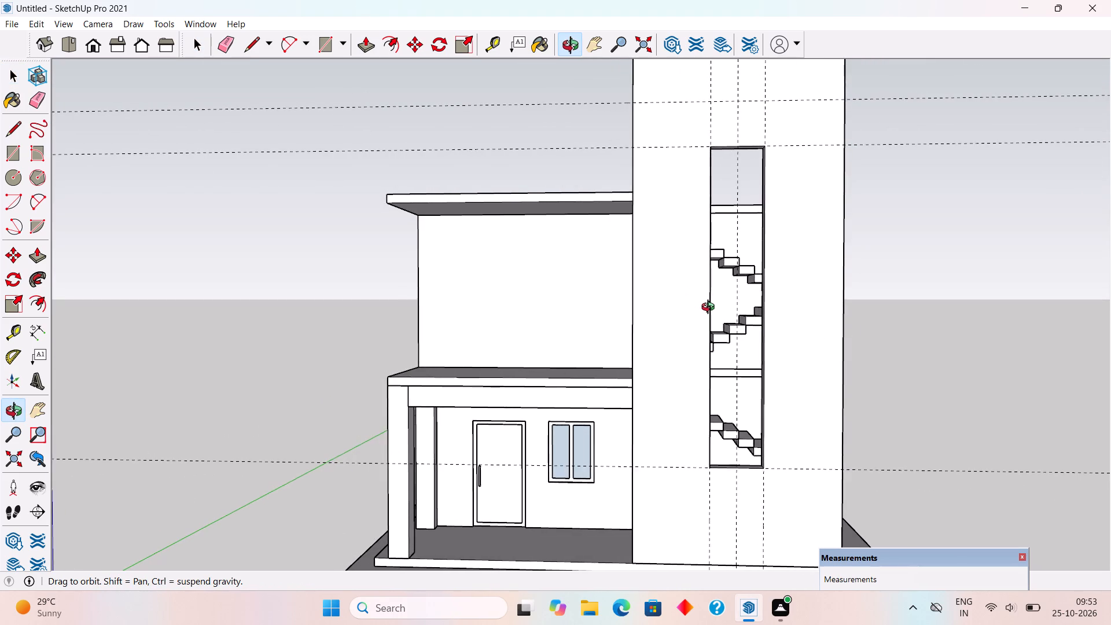
pyautogui.moveTo(711, 308); pyautogui.dragTo(581, 328, button='middle')
pyautogui.scroll(8, 659, 321)
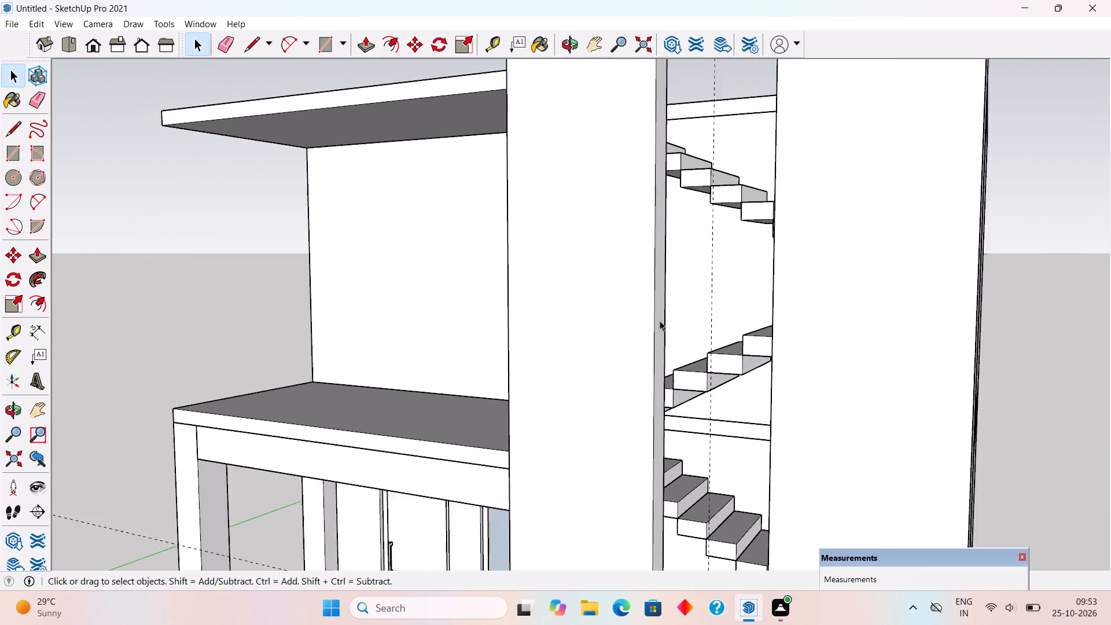
pyautogui.tripleClick(660, 321)
pyautogui.click(659, 322)
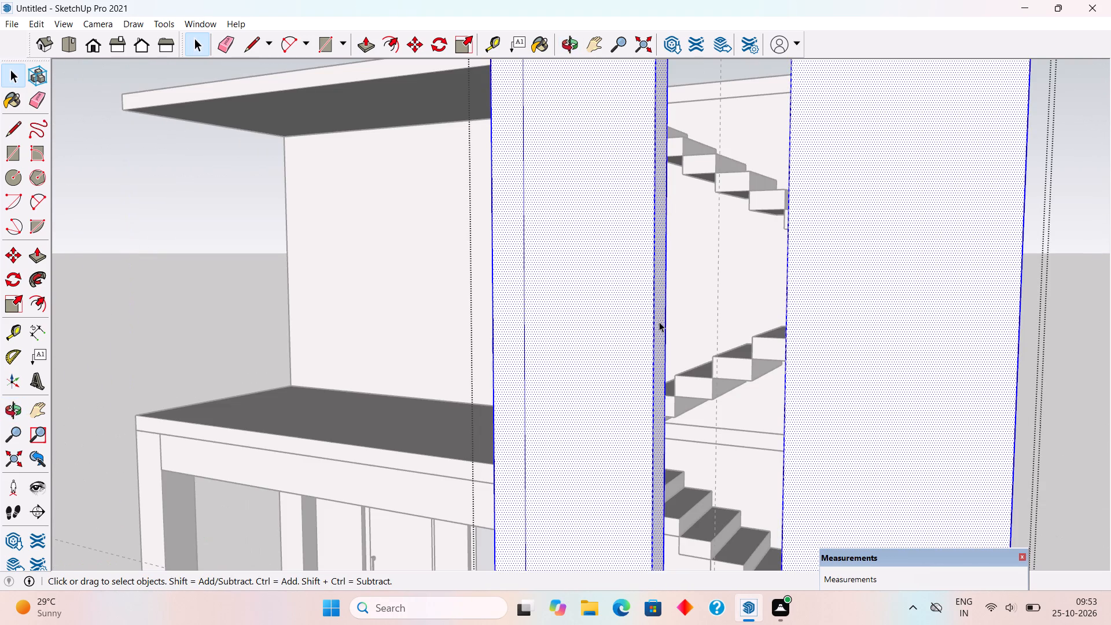
pyautogui.press('p')
pyautogui.click(659, 328)
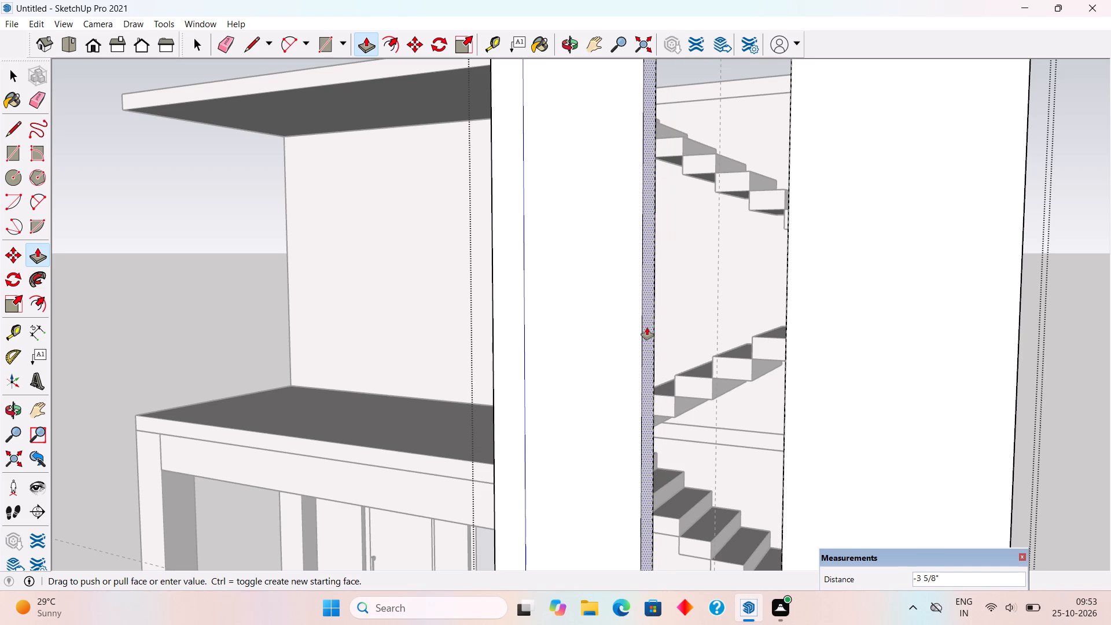
pyautogui.press('3')
pyautogui.hotkey('shift', '"')
pyautogui.press('Return')
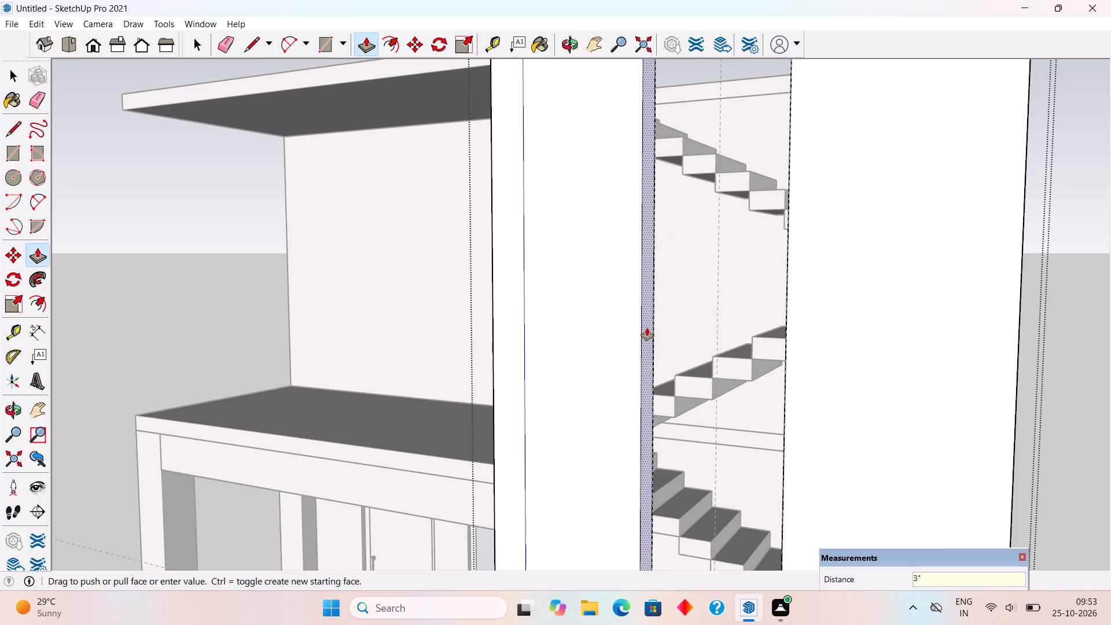
# Push the opening's opposite inner side face, nearest the wall's outer edge, 3" into the wall.
pyautogui.middleClick(661, 348)
pyautogui.scroll(-7, 663, 348)
pyautogui.moveTo(578, 374); pyautogui.dragTo(640, 376, button='middle')
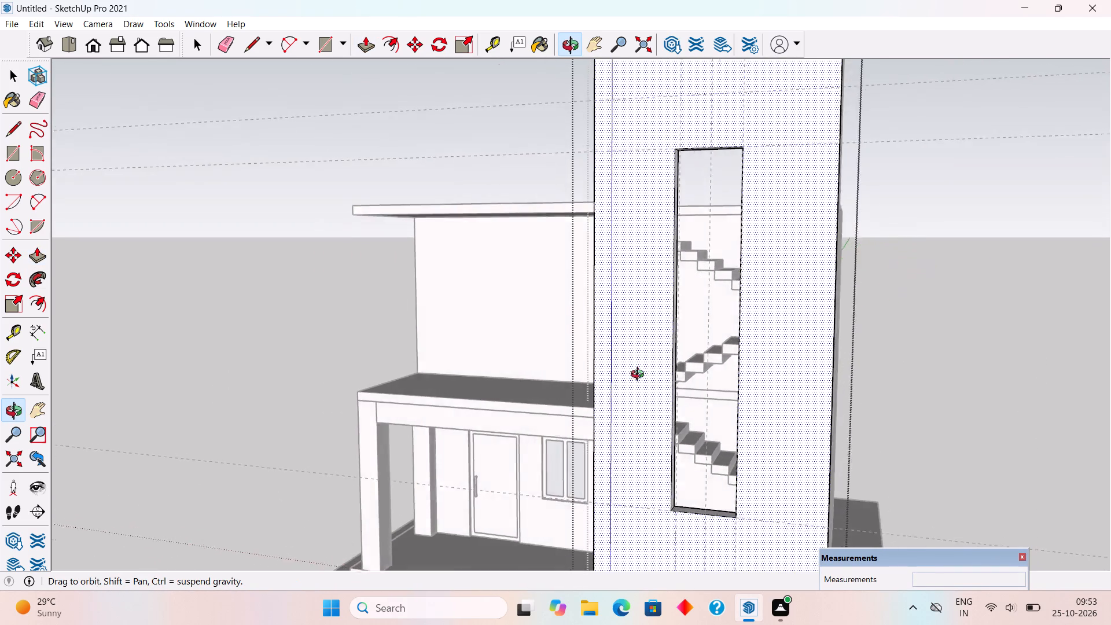
pyautogui.moveTo(640, 376); pyautogui.dragTo(737, 362, button='middle')
pyautogui.moveTo(639, 361); pyautogui.dragTo(722, 365, button='middle')
pyautogui.scroll(8, 772, 359)
pyautogui.click(793, 369)
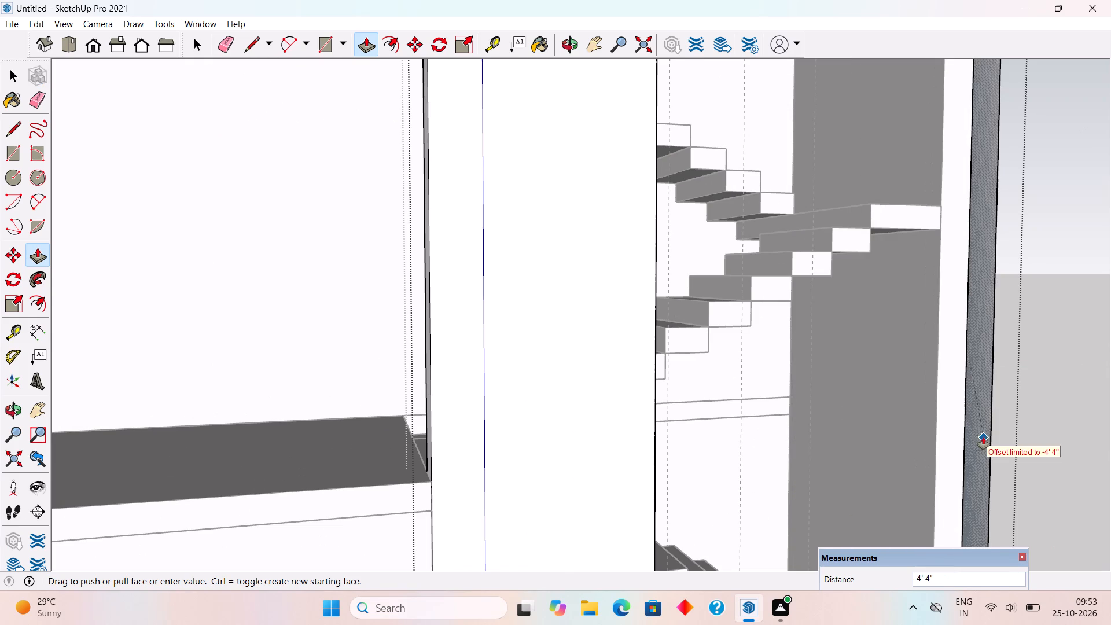
pyautogui.write('3"')
pyautogui.press('Return')
# Push the top inner face of the stair wall opening up 3".
pyautogui.scroll(-6, 958, 465)
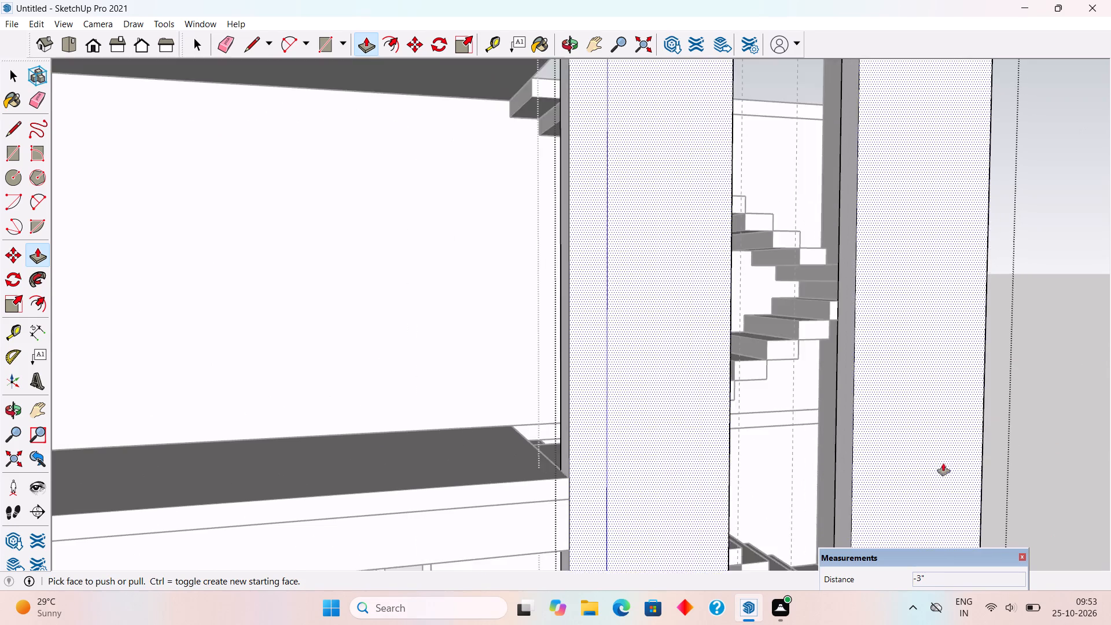
pyautogui.scroll(-4, 851, 417)
pyautogui.moveTo(888, 367); pyautogui.dragTo(880, 259, button='middle')
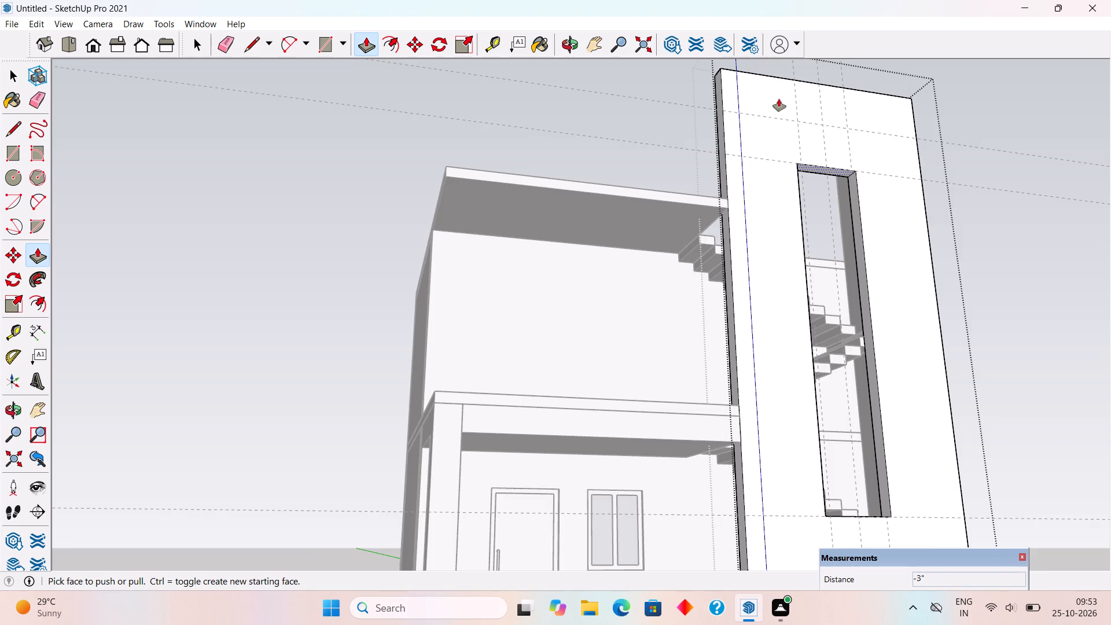
pyautogui.scroll(5, 785, 106)
pyautogui.scroll(5, 869, 226)
pyautogui.click(885, 189)
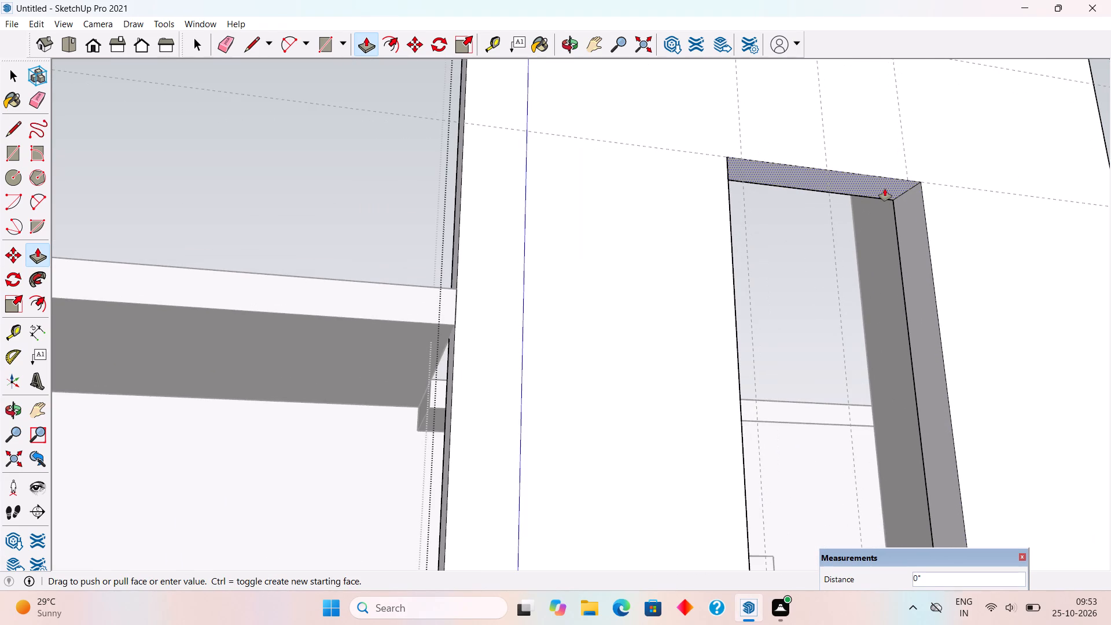
pyautogui.write('3"')
pyautogui.press('Return')
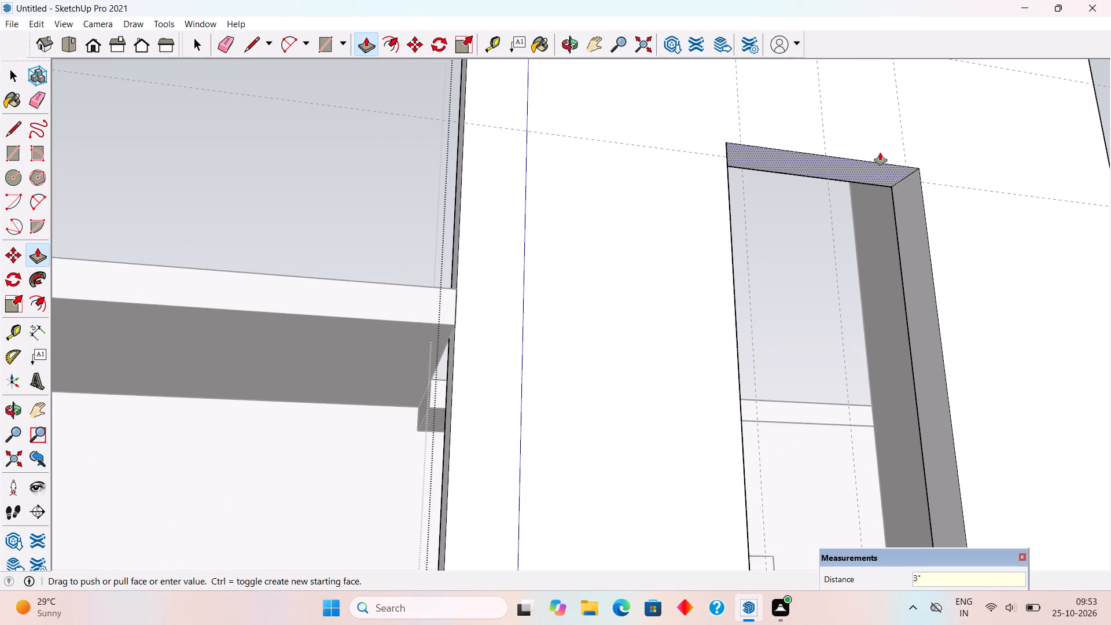
pyautogui.scroll(-19, 880, 153)
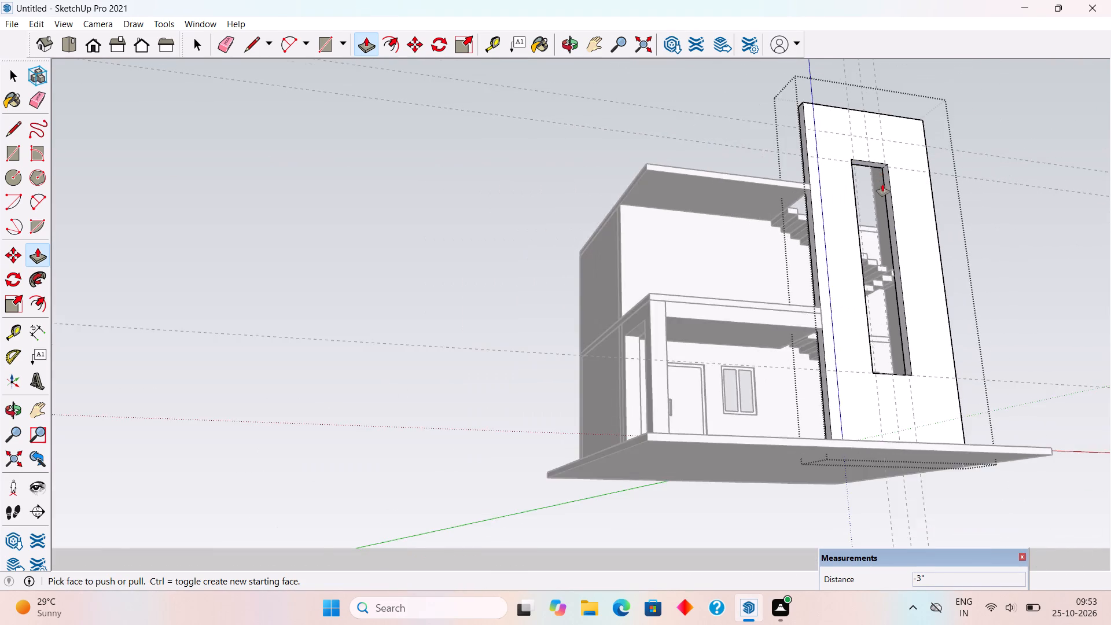
# Push the bottom inner face of the stair wall opening down 3" and close the group.
pyautogui.moveTo(884, 194); pyautogui.dragTo(916, 414, button='middle')
pyautogui.scroll(9, 891, 393)
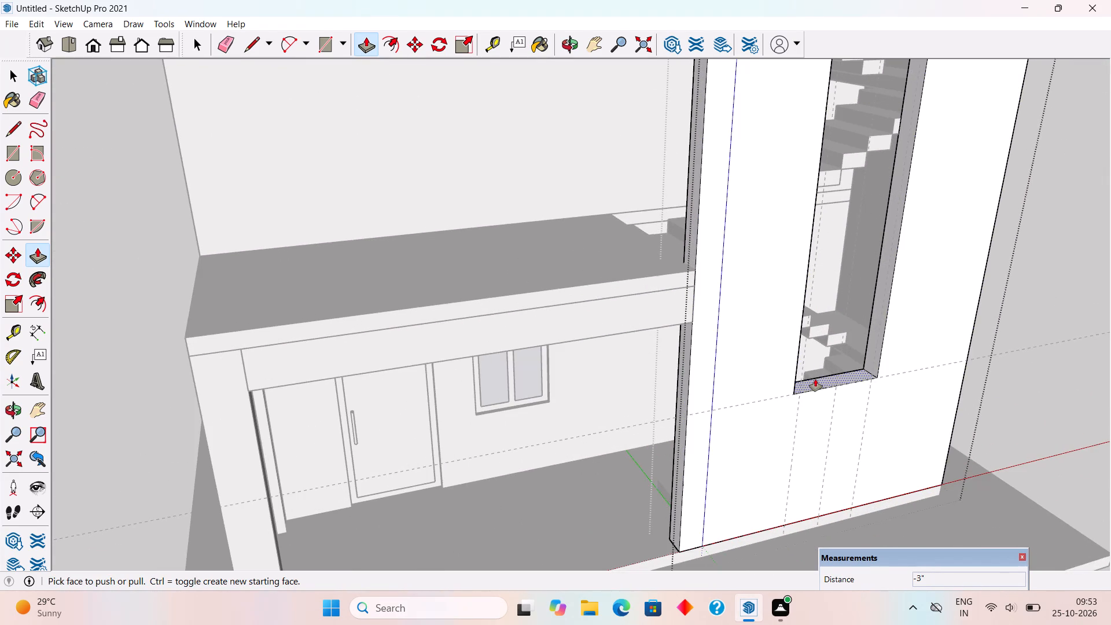
pyautogui.click(822, 380)
pyautogui.write('3"')
pyautogui.press('Return')
pyautogui.press('space')
pyautogui.scroll(-5, 829, 408)
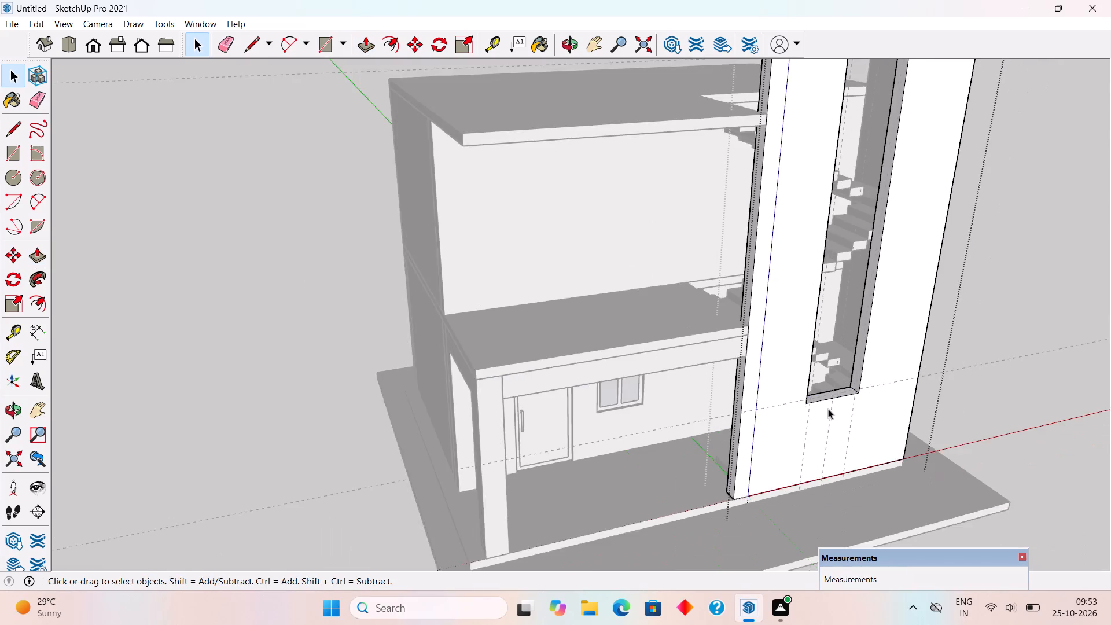
pyautogui.scroll(-5, 828, 409)
pyautogui.moveTo(812, 392); pyautogui.dragTo(645, 319, button='middle')
pyautogui.click(1049, 319)
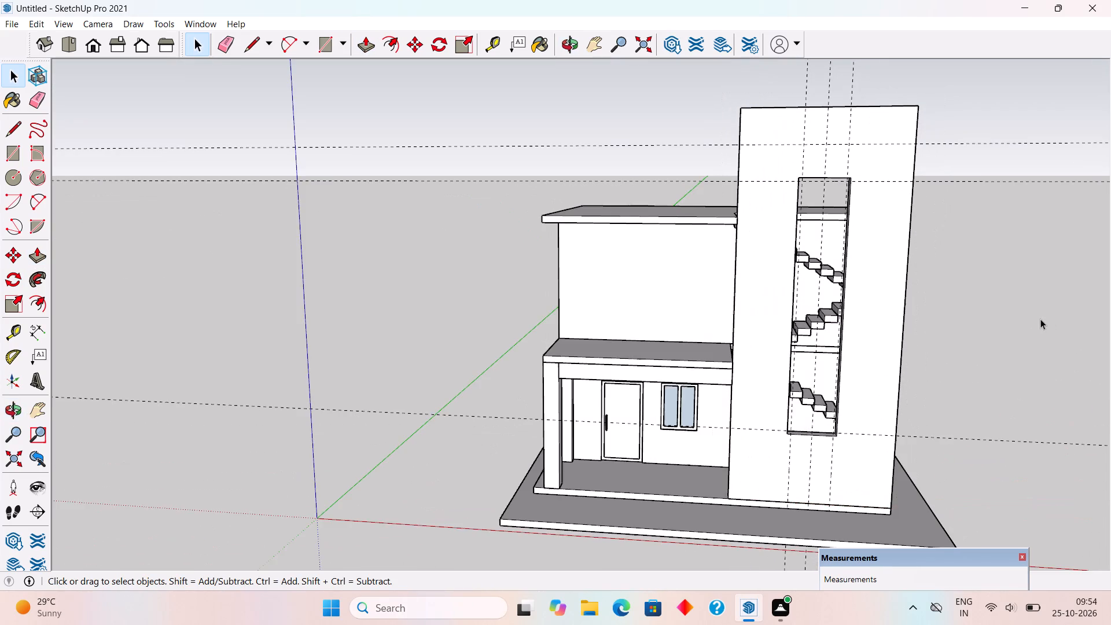
# Draw a 3' 6" by 18' 6" rectangle corner to corner across the stair wall opening.
pyautogui.moveTo(974, 306); pyautogui.dragTo(1085, 259, button='middle')
pyautogui.scroll(3, 972, 193)
pyautogui.scroll(5, 895, 189)
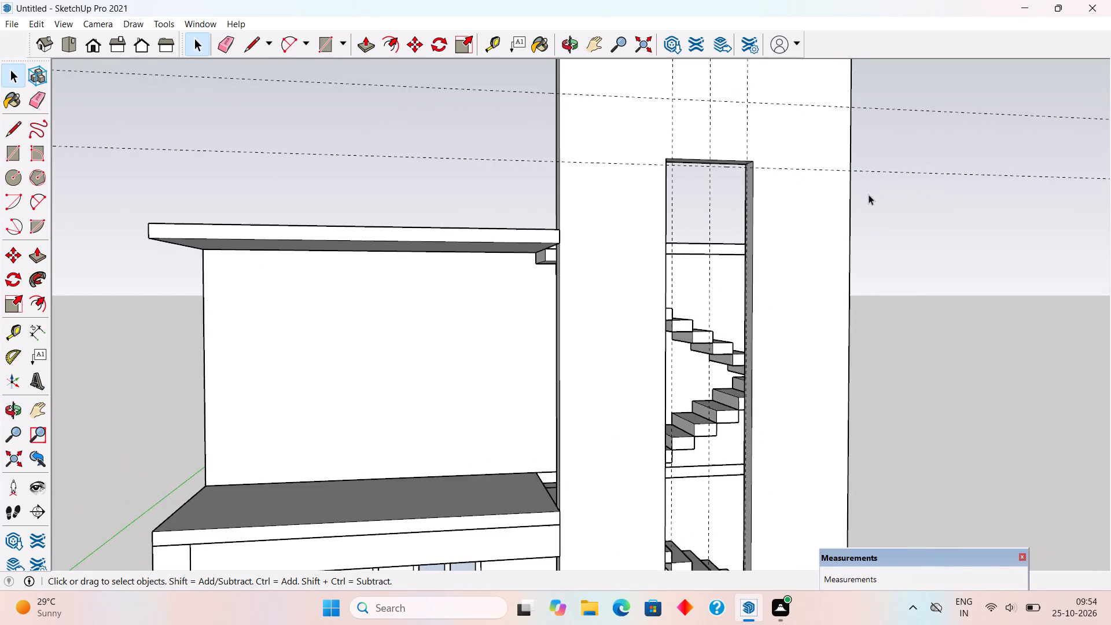
pyautogui.scroll(1, 851, 197)
pyautogui.press('r')
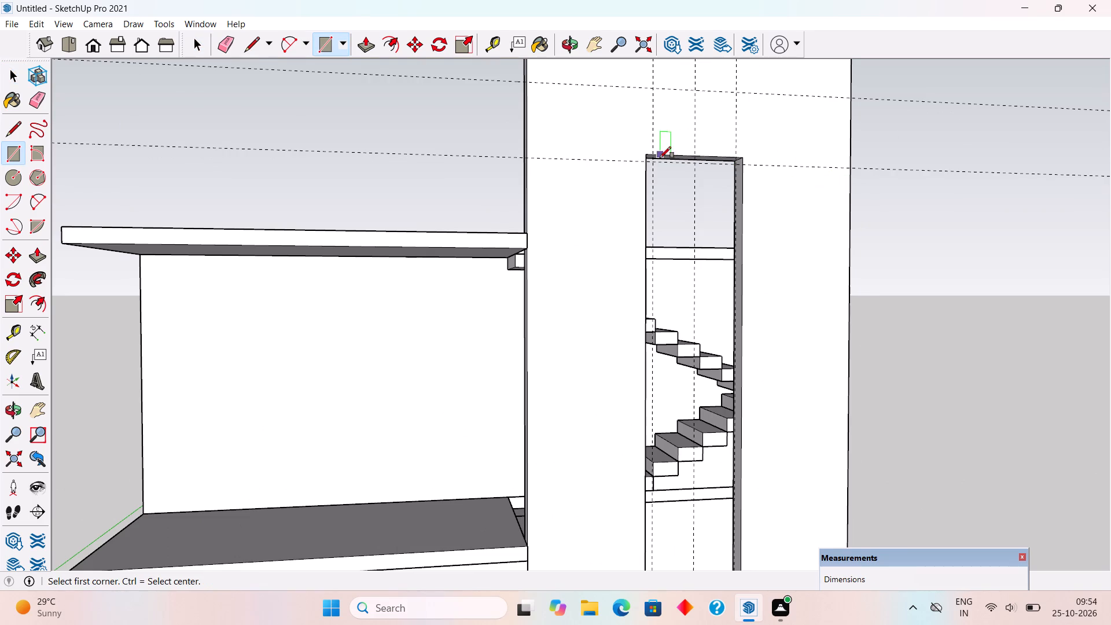
pyautogui.click(648, 158)
pyautogui.scroll(-4, 668, 191)
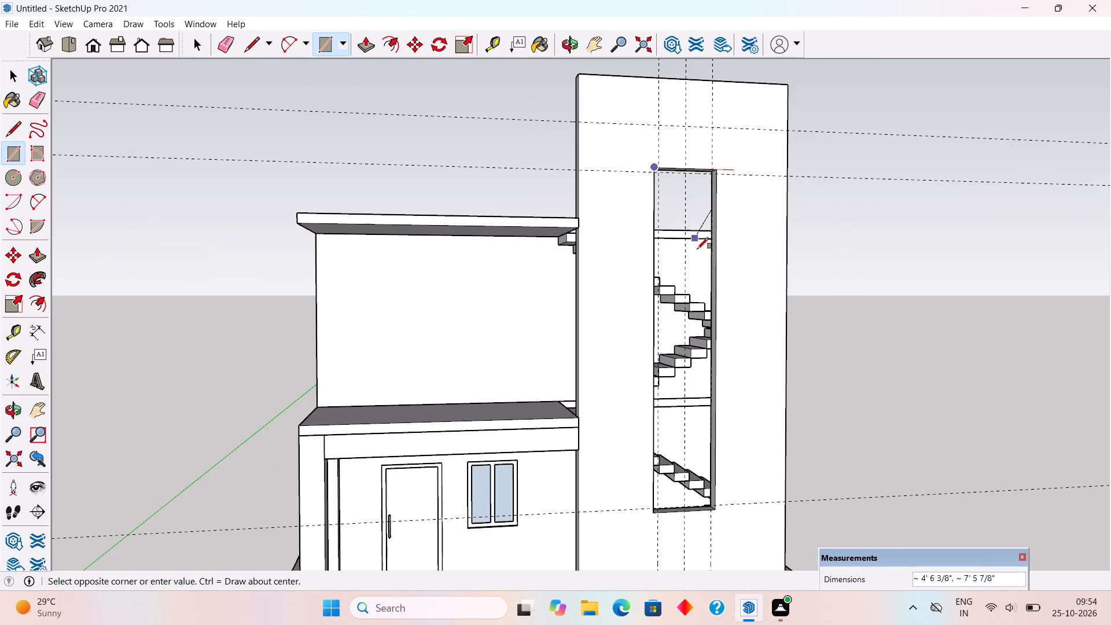
pyautogui.click(718, 505)
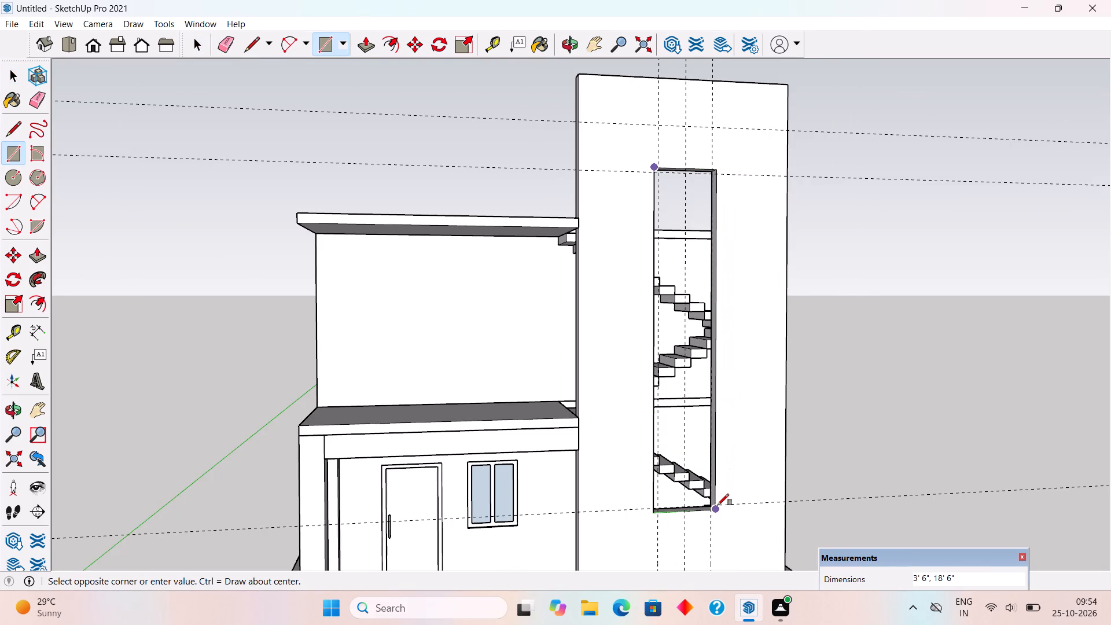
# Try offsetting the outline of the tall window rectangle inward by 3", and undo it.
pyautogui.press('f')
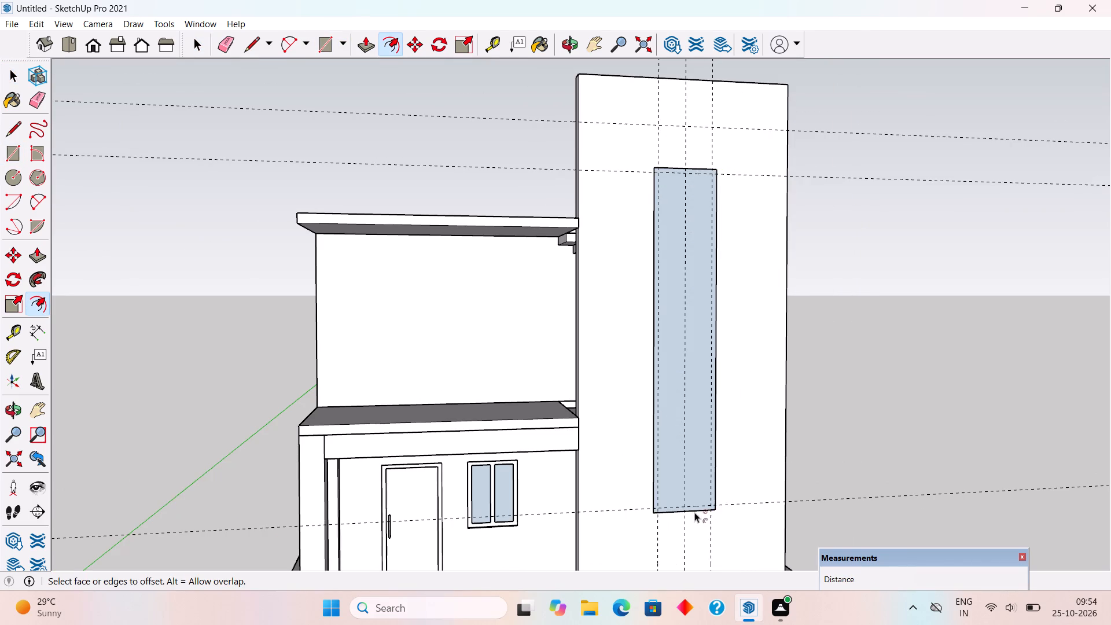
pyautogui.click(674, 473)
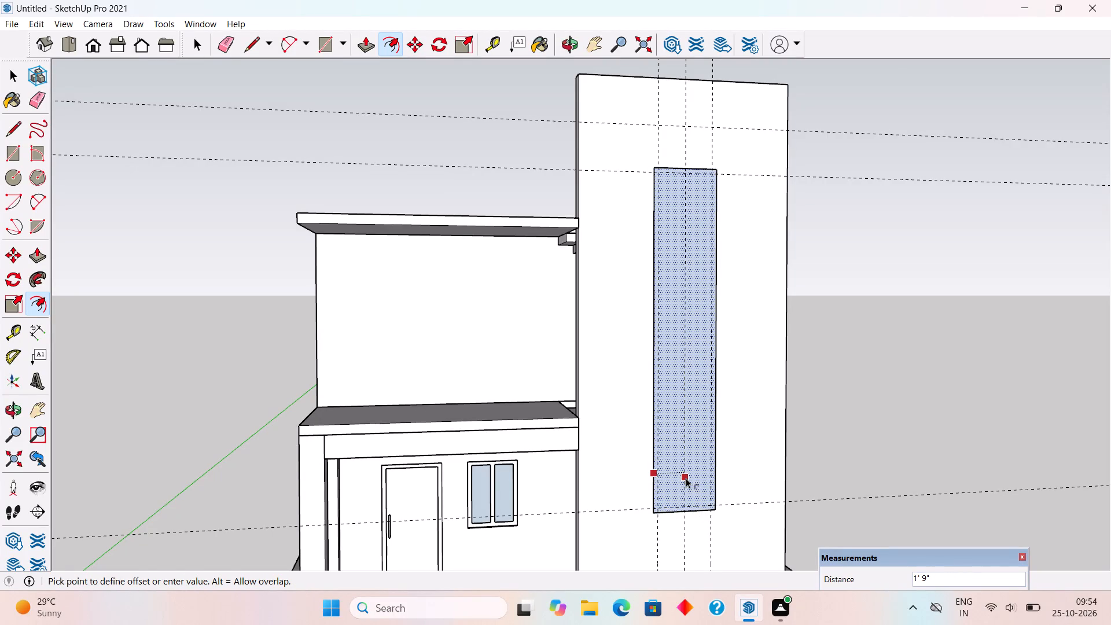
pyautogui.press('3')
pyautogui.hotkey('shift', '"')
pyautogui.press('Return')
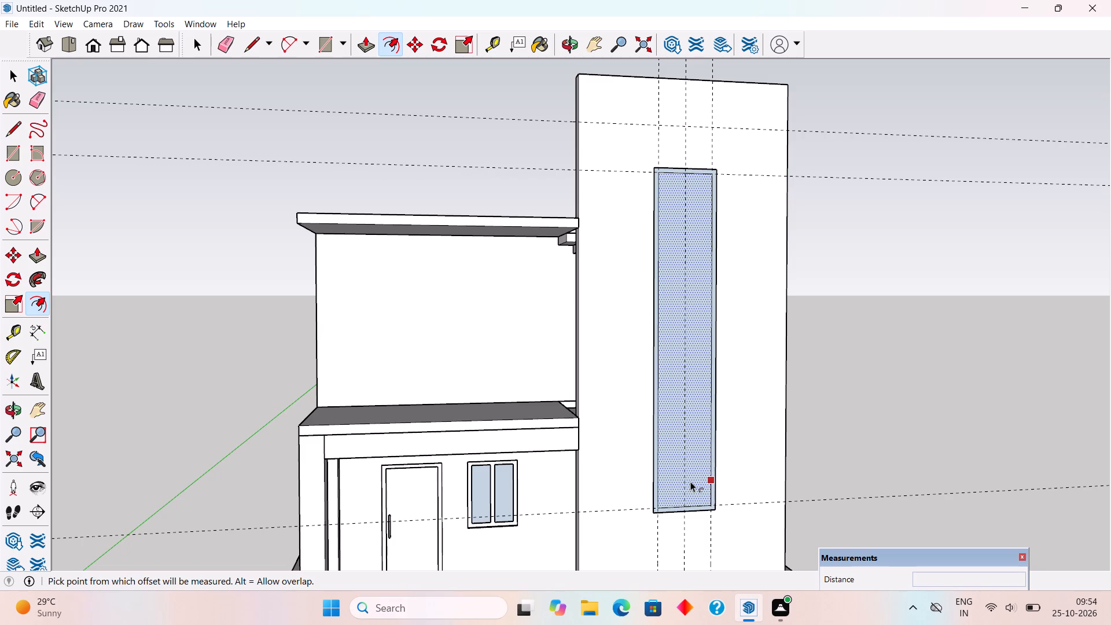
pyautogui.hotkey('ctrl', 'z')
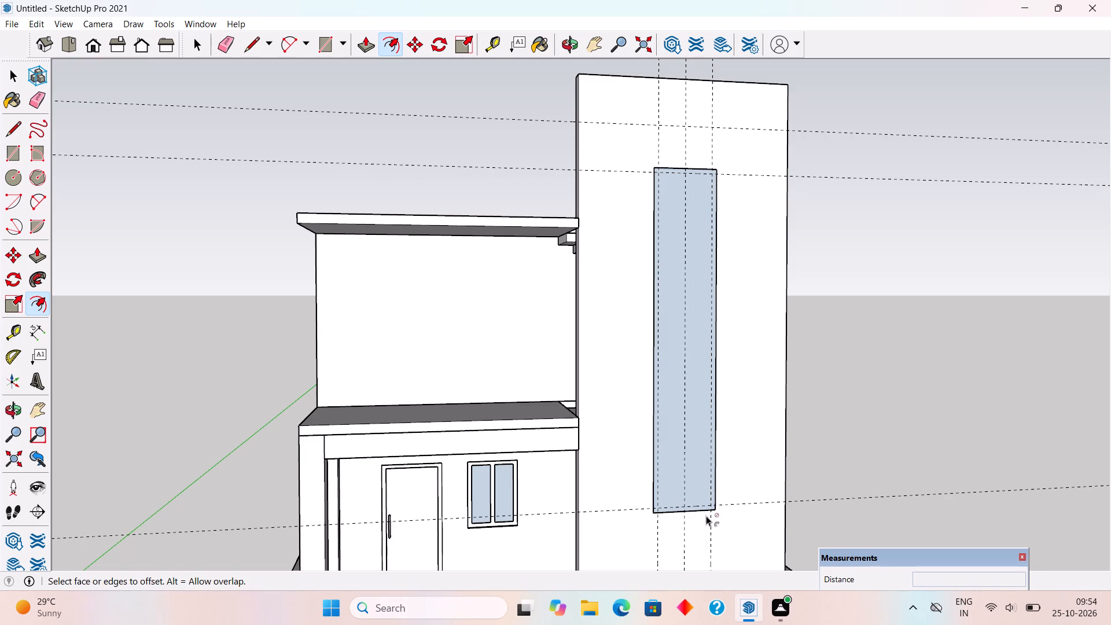
# Offset the outline of the tall window rectangle inward by 4" to form a frame border.
pyautogui.click(667, 504)
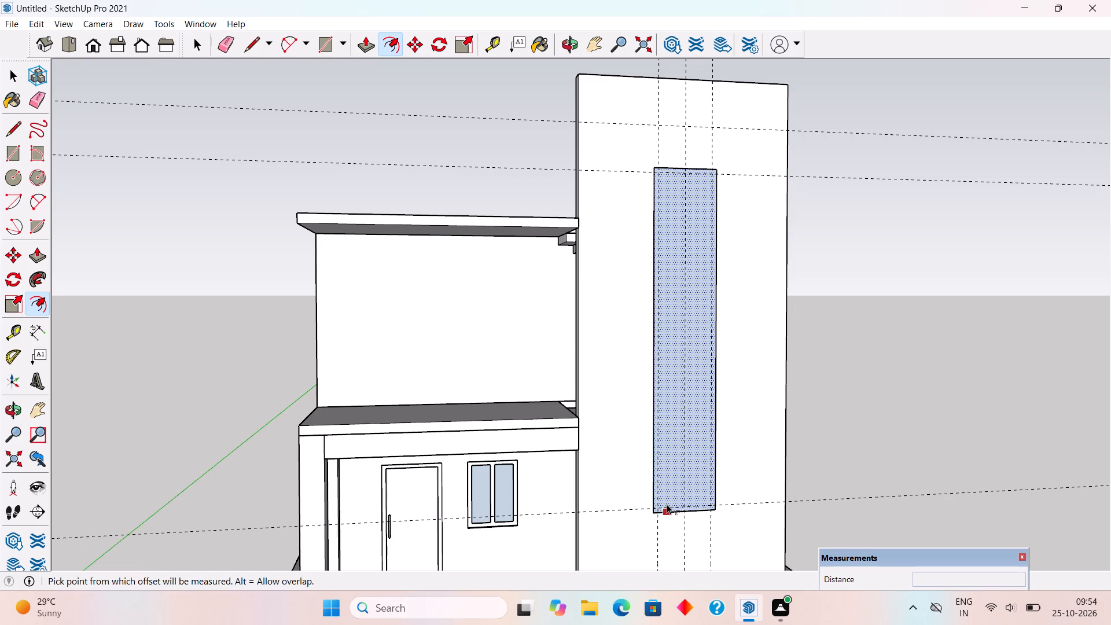
pyautogui.write('4"')
pyautogui.press('Return')
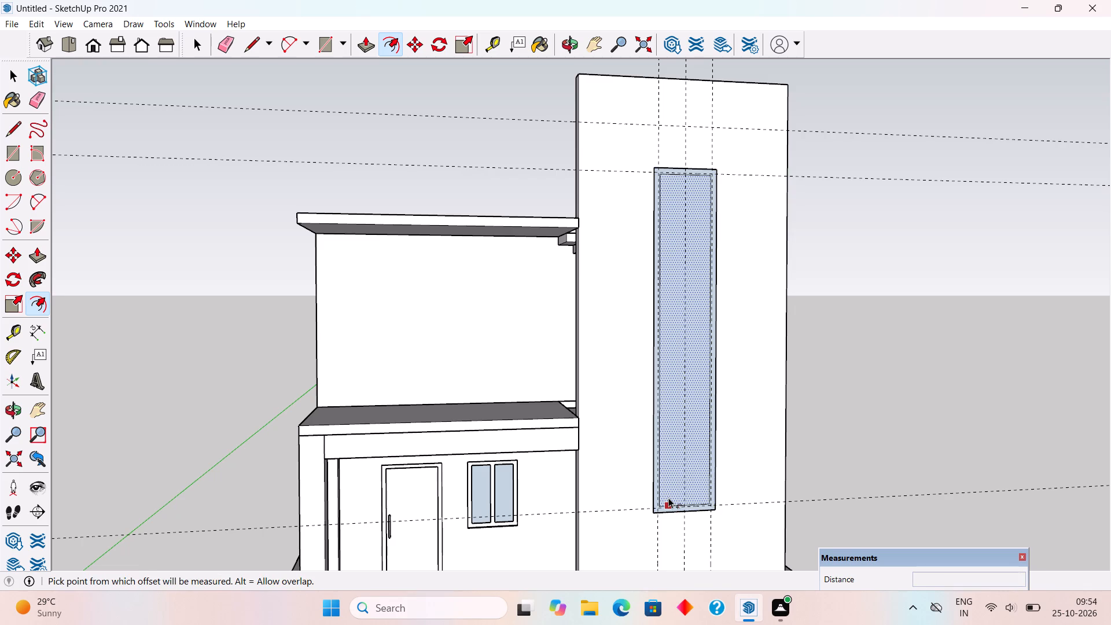
pyautogui.press('space')
# Place a horizontal guide from the frame's top inner edge at the mid-height of the tall window's inner panel.
pyautogui.write('t')
pyautogui.scroll(5, 671, 146)
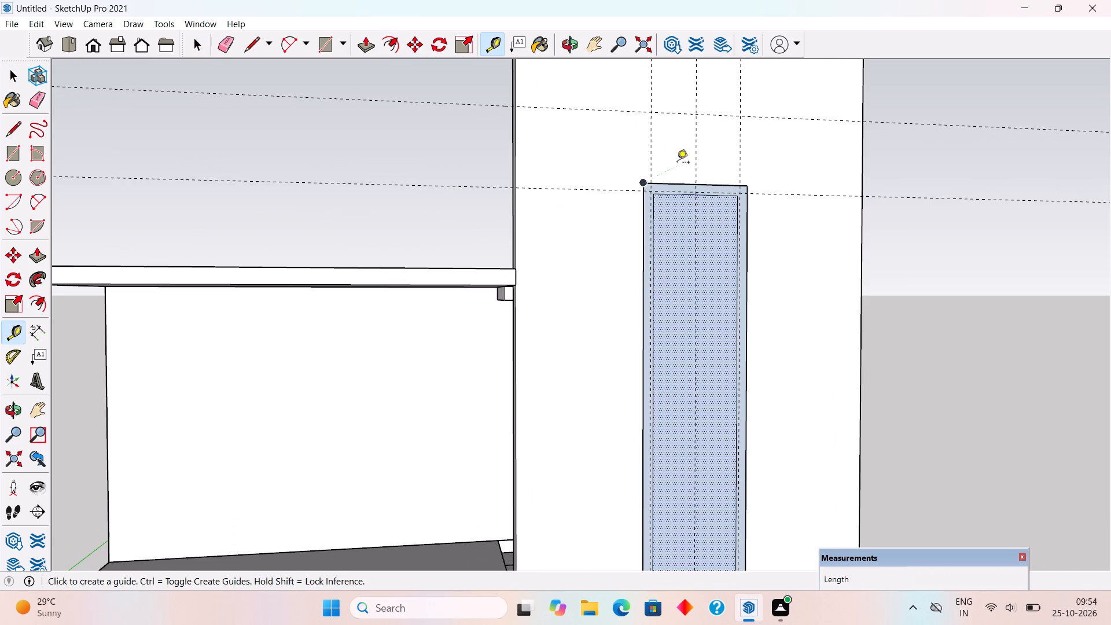
pyautogui.click(680, 197)
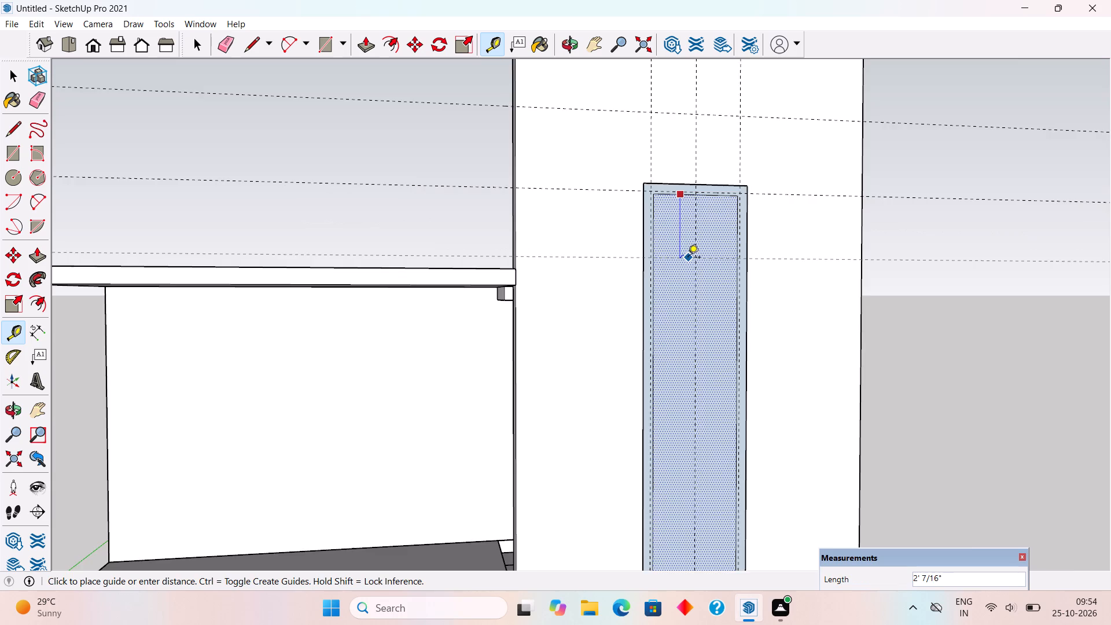
pyautogui.scroll(-10, 688, 260)
pyautogui.scroll(6, 747, 514)
pyautogui.scroll(3, 697, 470)
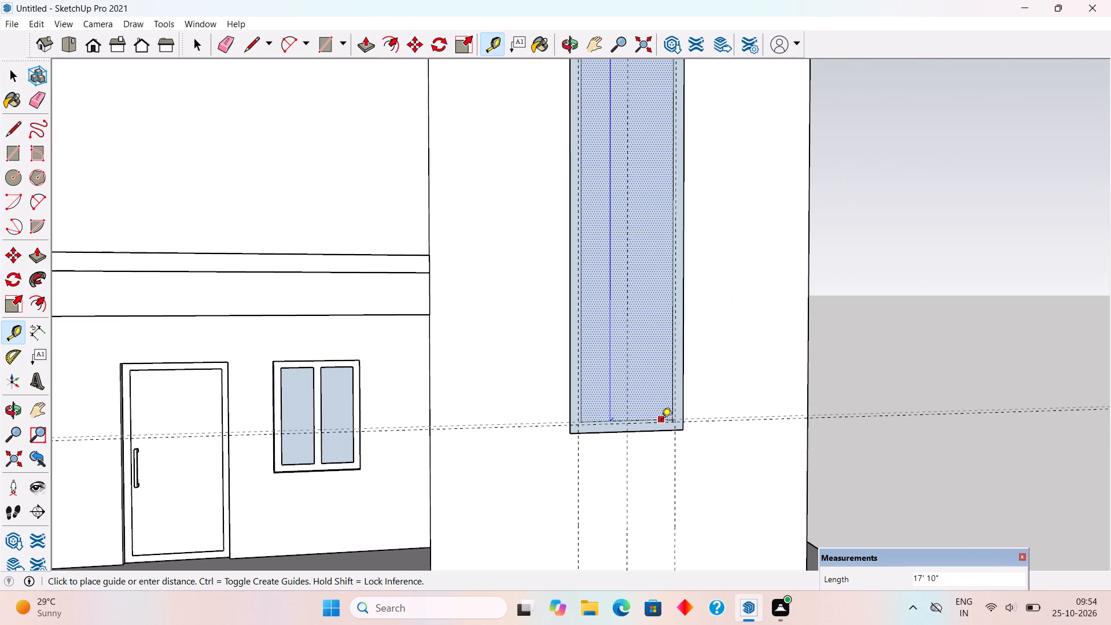
pyautogui.scroll(-5, 661, 421)
pyautogui.scroll(-5, 627, 264)
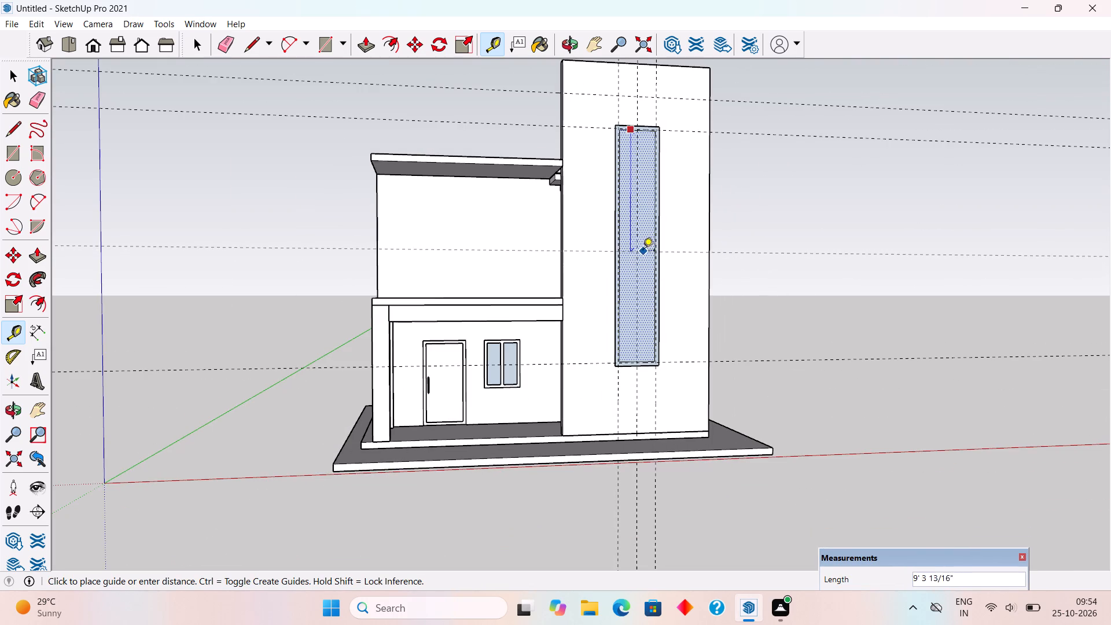
pyautogui.click(620, 243)
# Add horizontal guides 1.5" above and 1.5" below the tall window's mid-height guide.
pyautogui.click(632, 246)
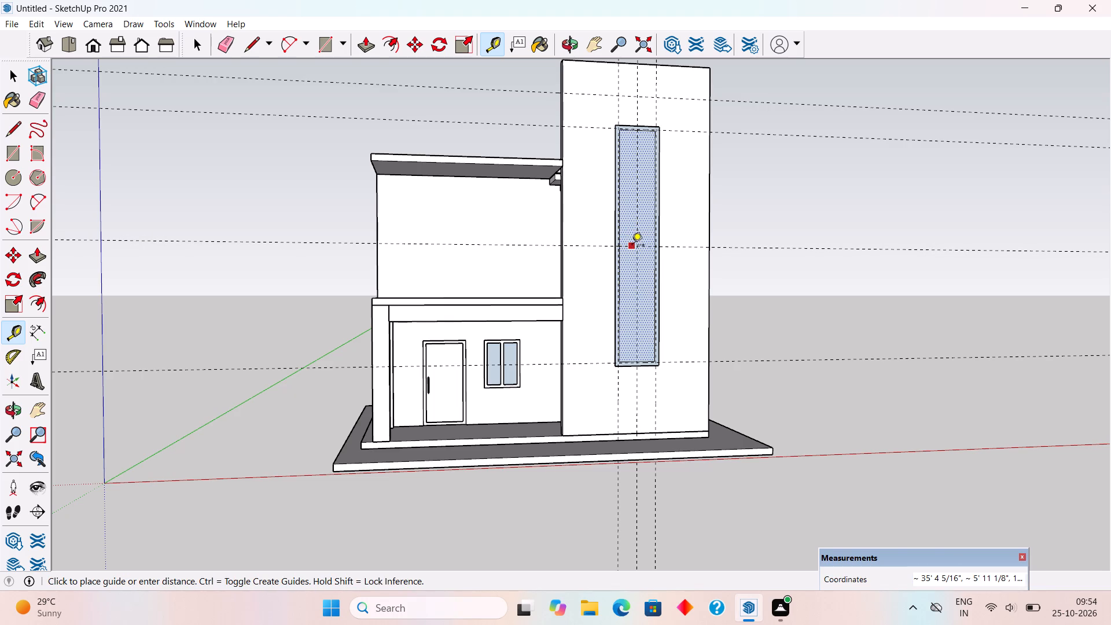
pyautogui.write('1.5"')
pyautogui.press('Return')
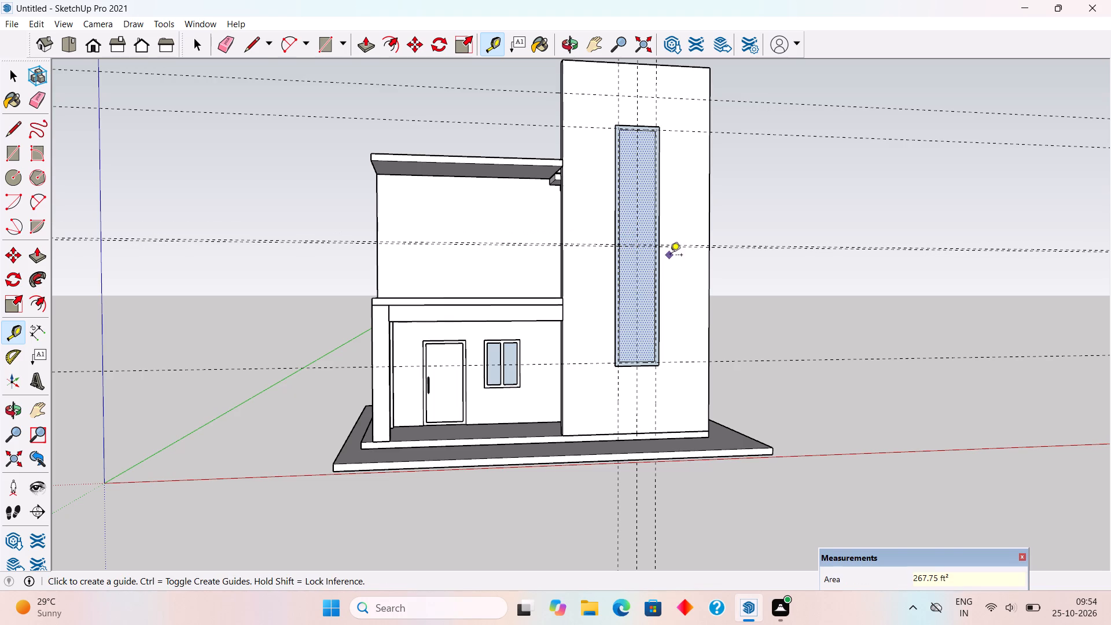
pyautogui.scroll(8, 645, 168)
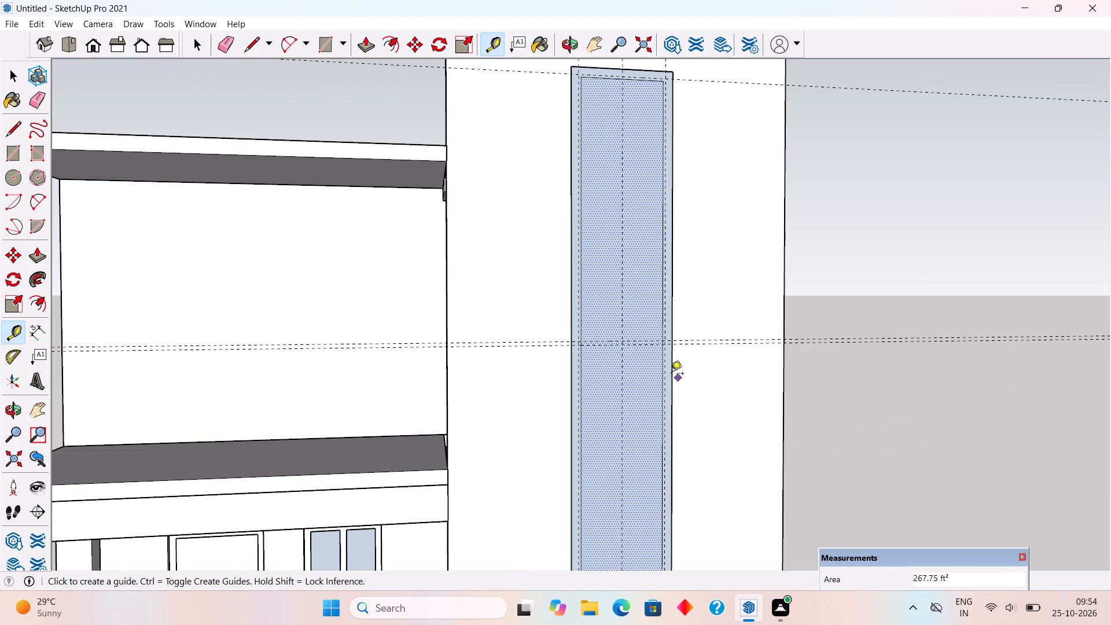
pyautogui.scroll(4, 642, 352)
pyautogui.click(653, 343)
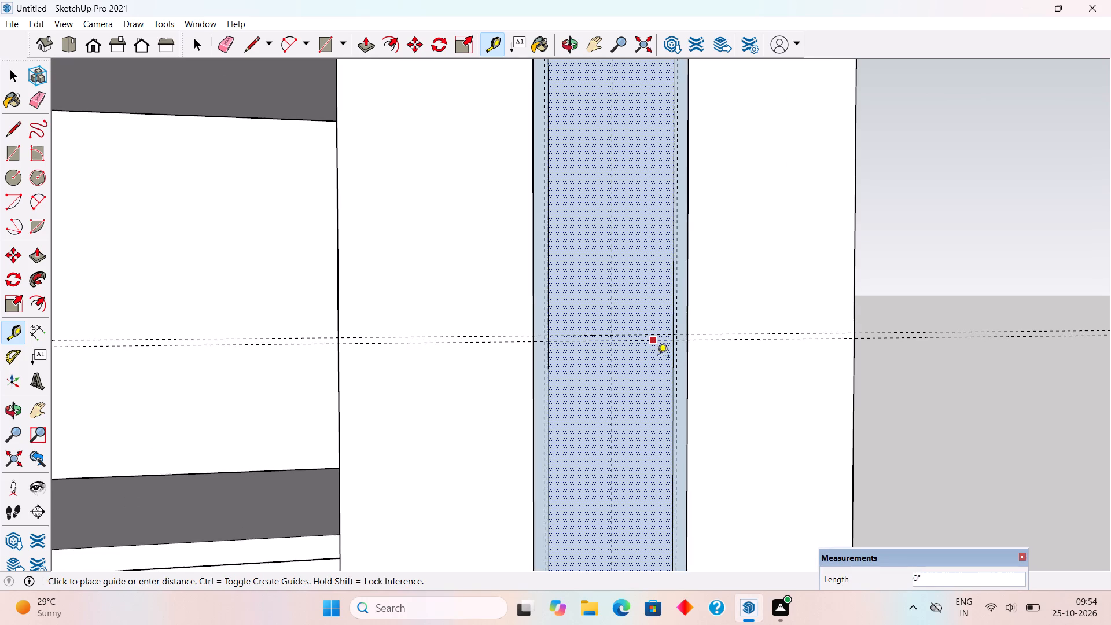
pyautogui.write('1.5"')
pyautogui.press('Return')
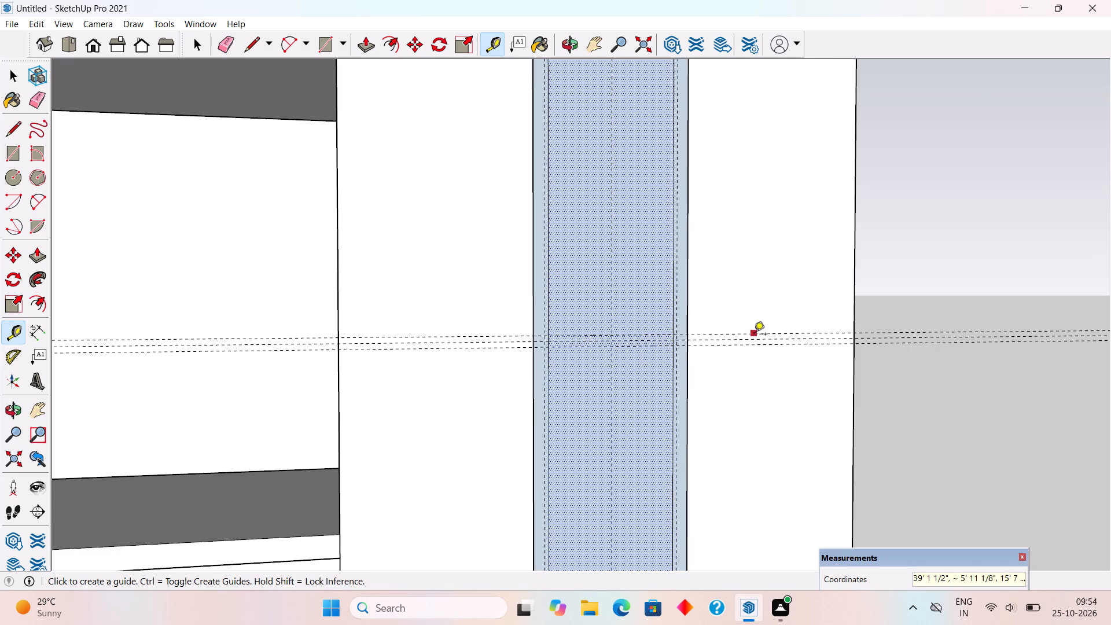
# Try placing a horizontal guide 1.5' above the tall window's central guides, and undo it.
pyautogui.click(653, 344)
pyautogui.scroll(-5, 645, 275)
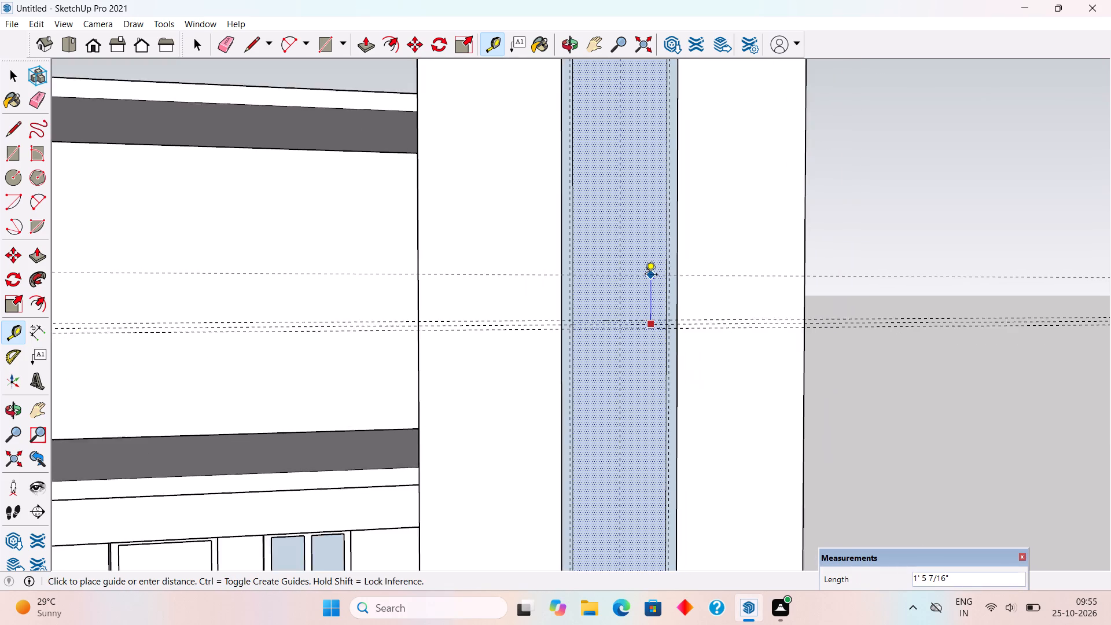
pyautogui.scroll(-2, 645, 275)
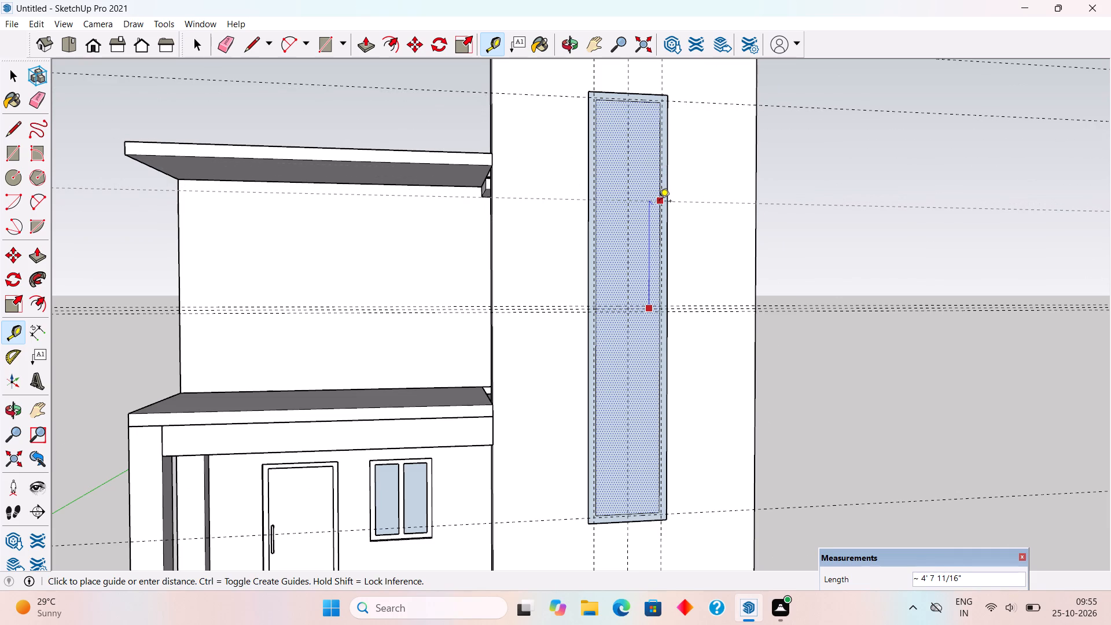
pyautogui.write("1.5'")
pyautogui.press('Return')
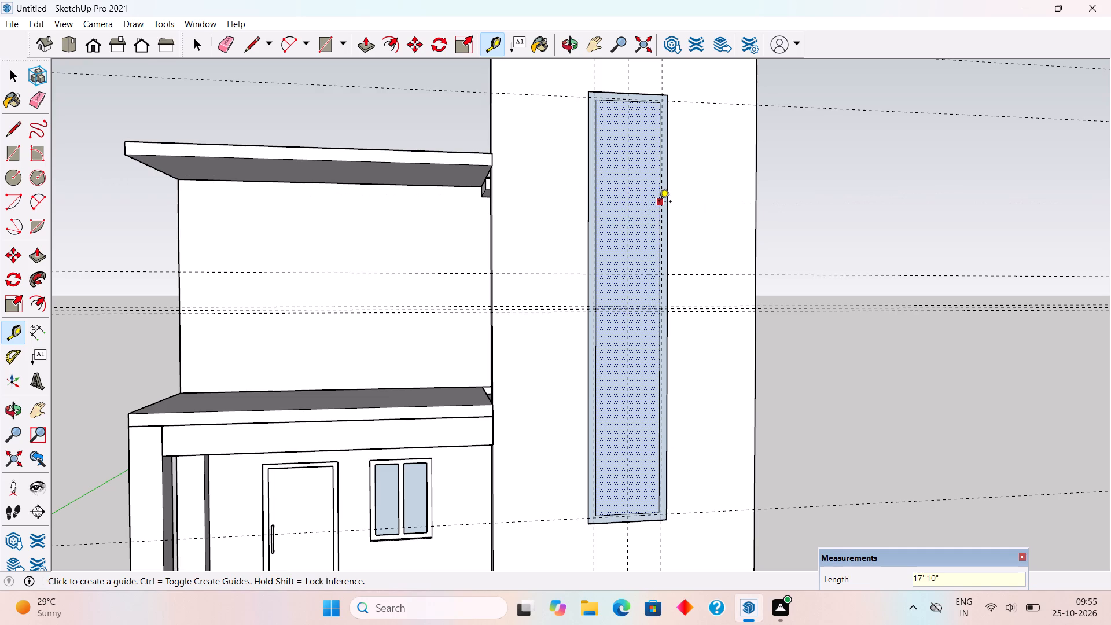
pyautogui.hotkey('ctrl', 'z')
# Place a horizontal guide 4.5' above the central guides on the tall window panel.
pyautogui.scroll(1, 653, 310)
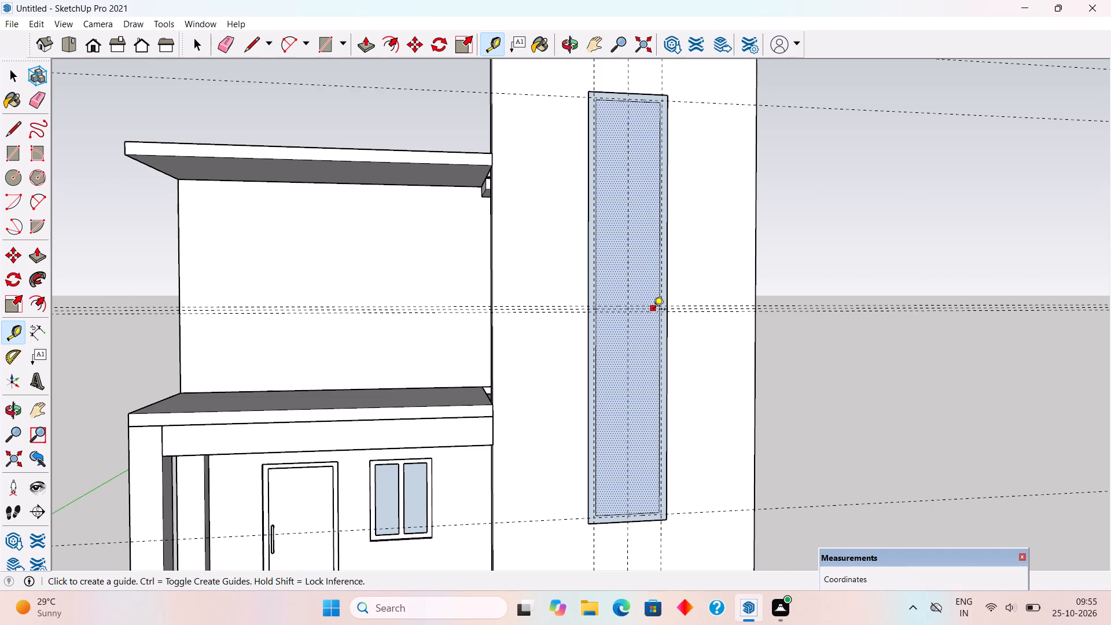
pyautogui.scroll(3, 653, 310)
pyautogui.click(653, 306)
pyautogui.scroll(-5, 646, 281)
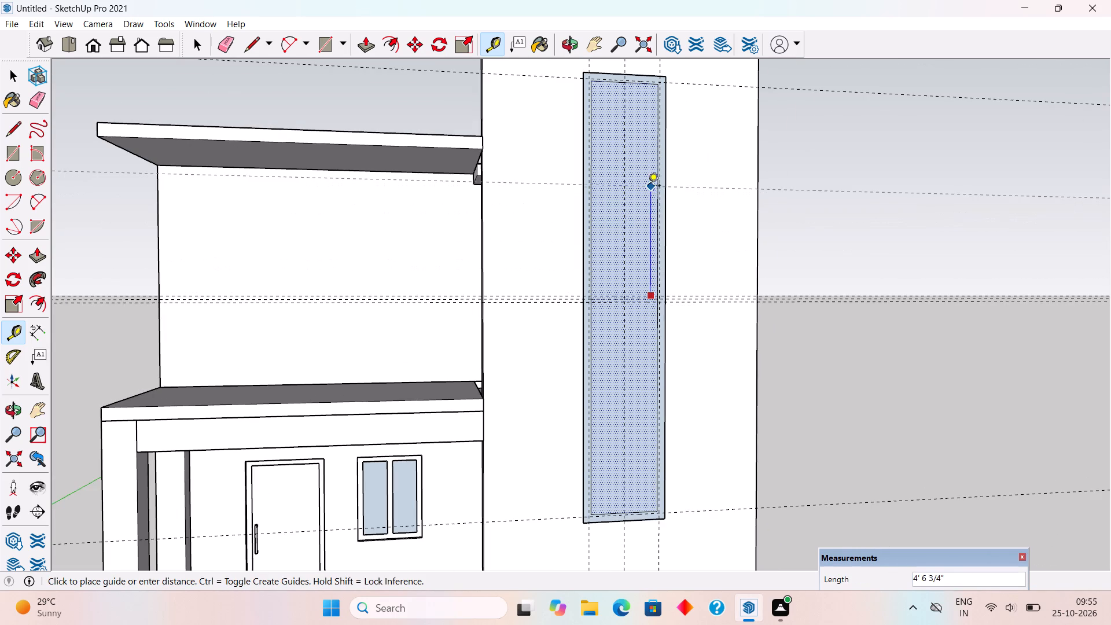
pyautogui.press('4')
pyautogui.press('.')
pyautogui.press('5')
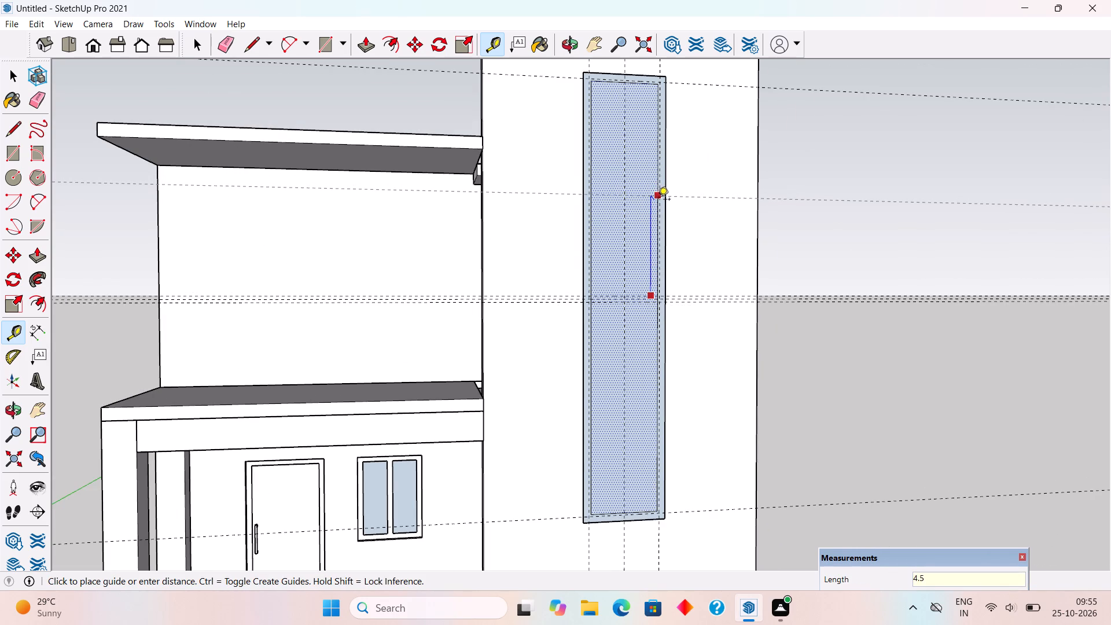
pyautogui.hotkey('shift', '"')
pyautogui.press('BackSpace')
pyautogui.press("'")
pyautogui.press('Return')
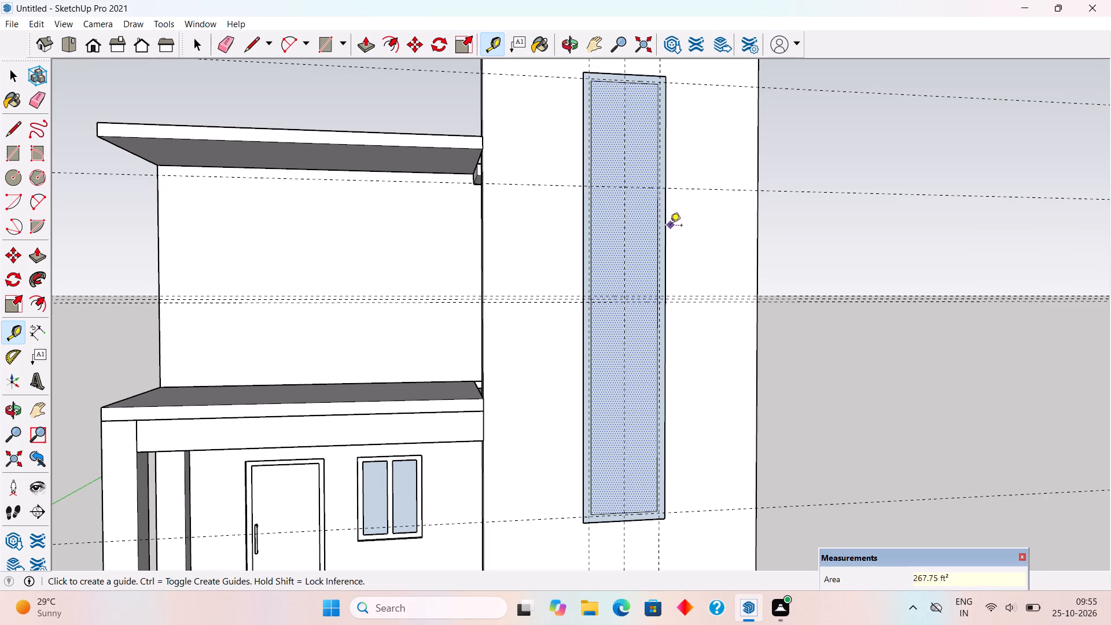
# Place a horizontal guide 4.5' below the central guides on the tall window panel.
pyautogui.scroll(3, 647, 291)
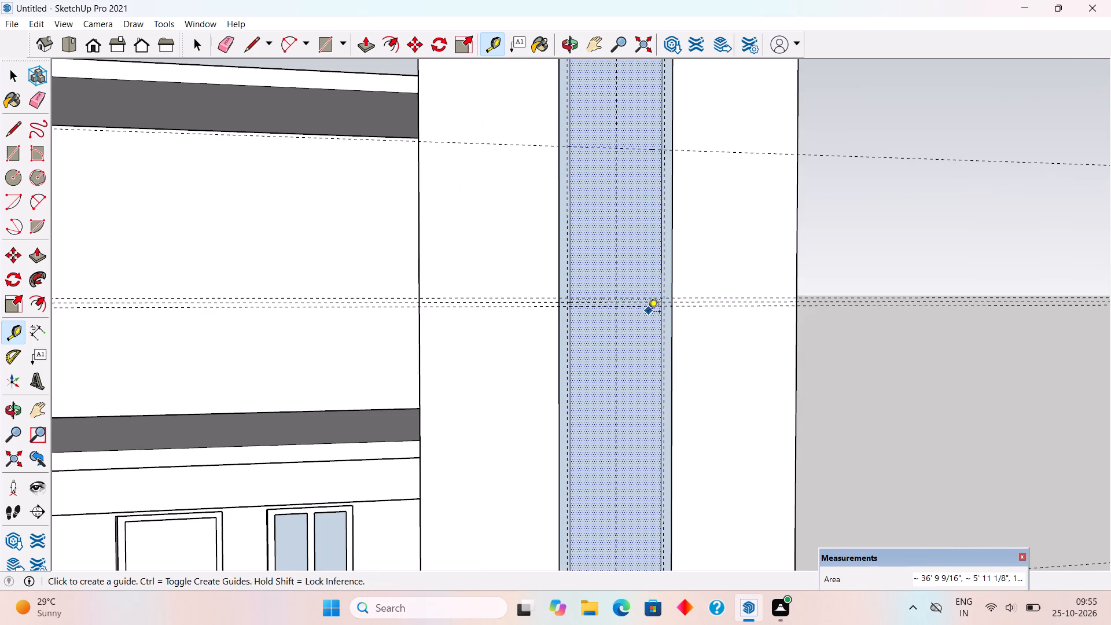
pyautogui.click(649, 307)
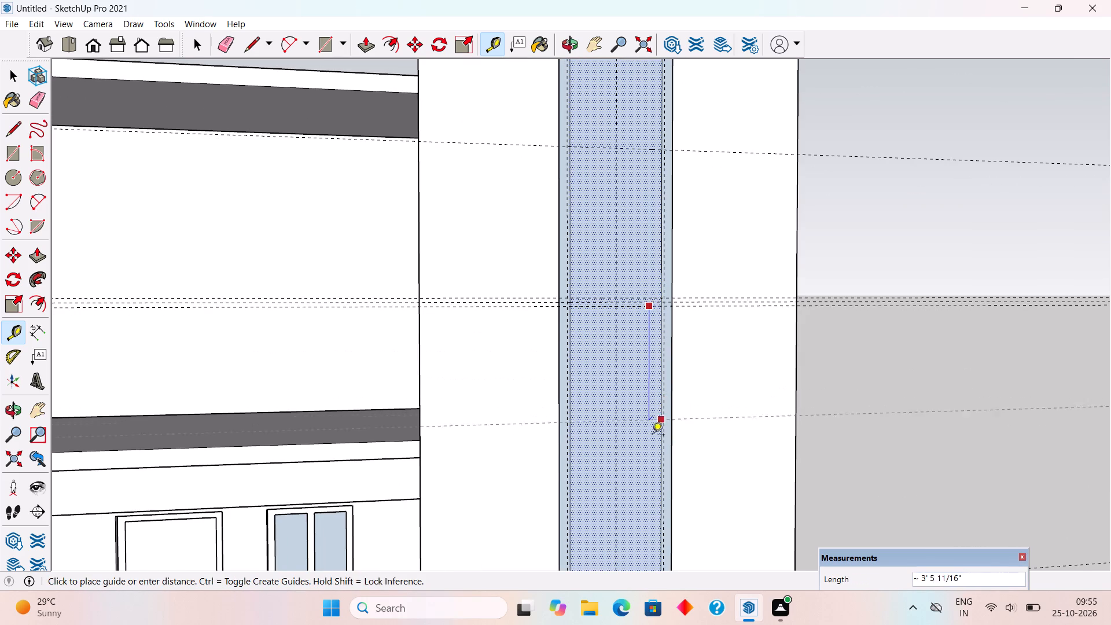
pyautogui.press('4')
pyautogui.write(".5'")
pyautogui.press('Return')
# Place a horizontal guide 3" below the lower horizontal guide on the tall window panel.
pyautogui.scroll(-4, 638, 528)
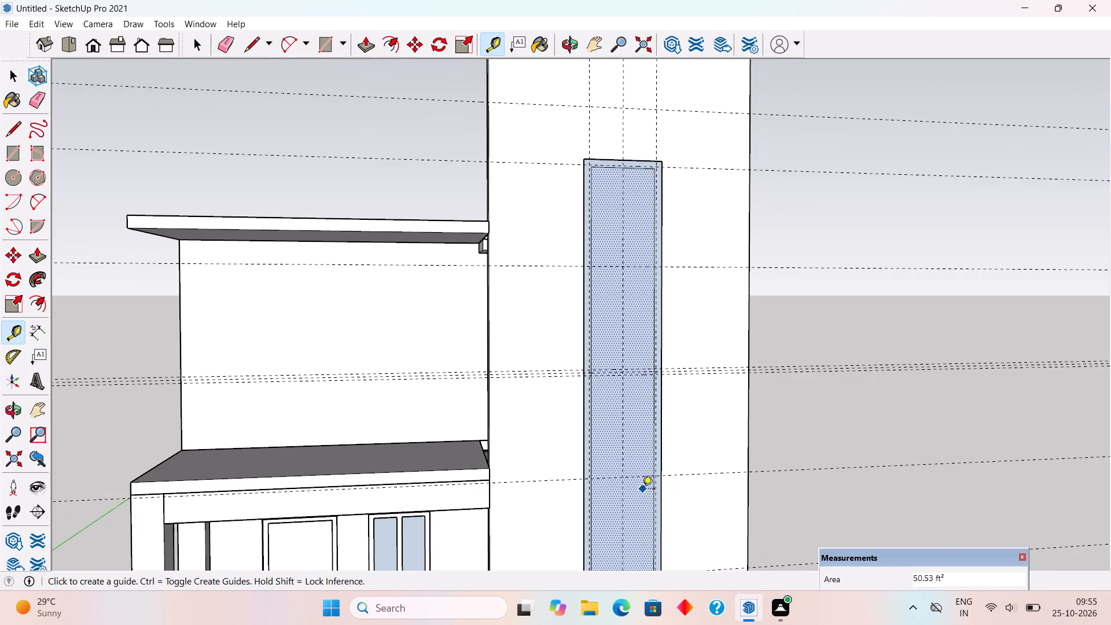
pyautogui.scroll(-4, 642, 483)
pyautogui.scroll(4, 648, 565)
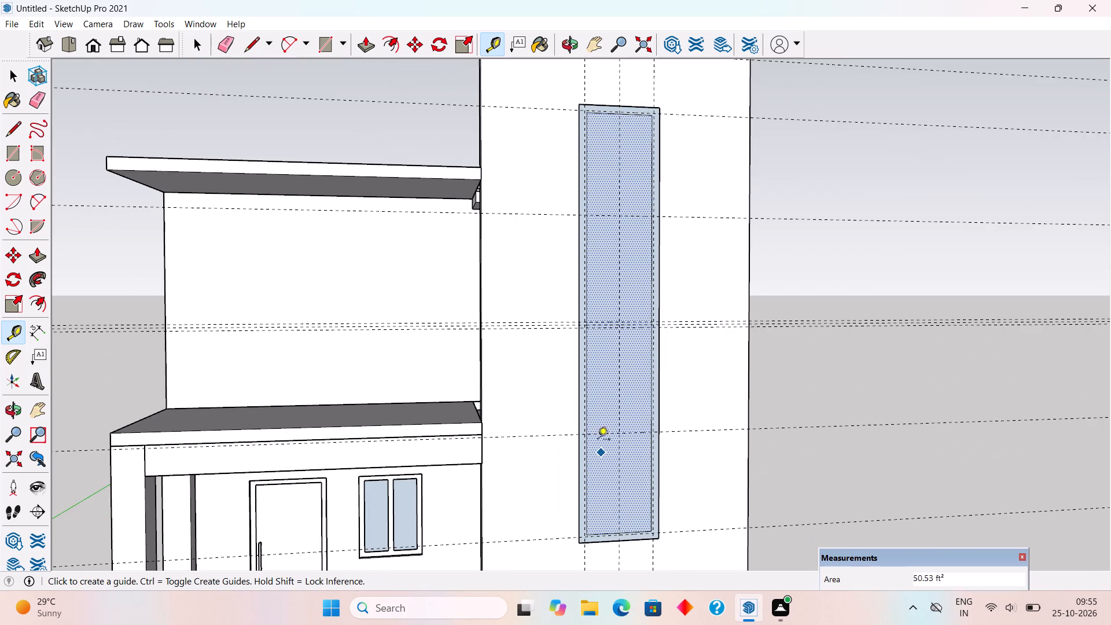
pyautogui.click(608, 432)
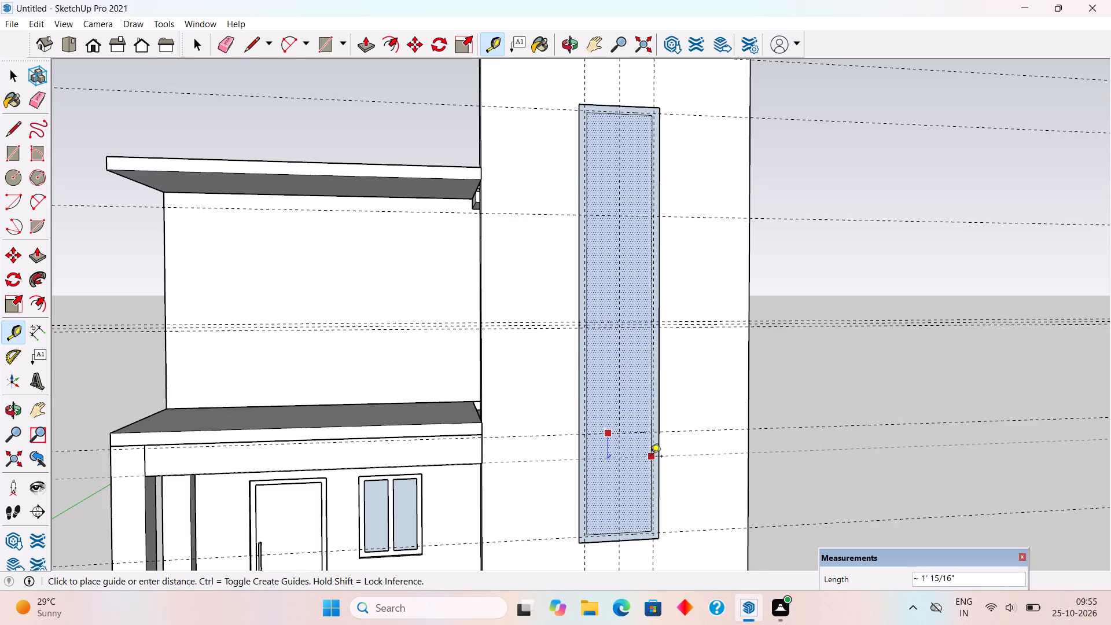
pyautogui.scroll(1, 648, 399)
pyautogui.write('3"')
pyautogui.press('Return')
# Place a horizontal guide 3" below the upper horizontal guide on the tall window panel.
pyautogui.scroll(-4, 647, 400)
pyautogui.scroll(3, 635, 256)
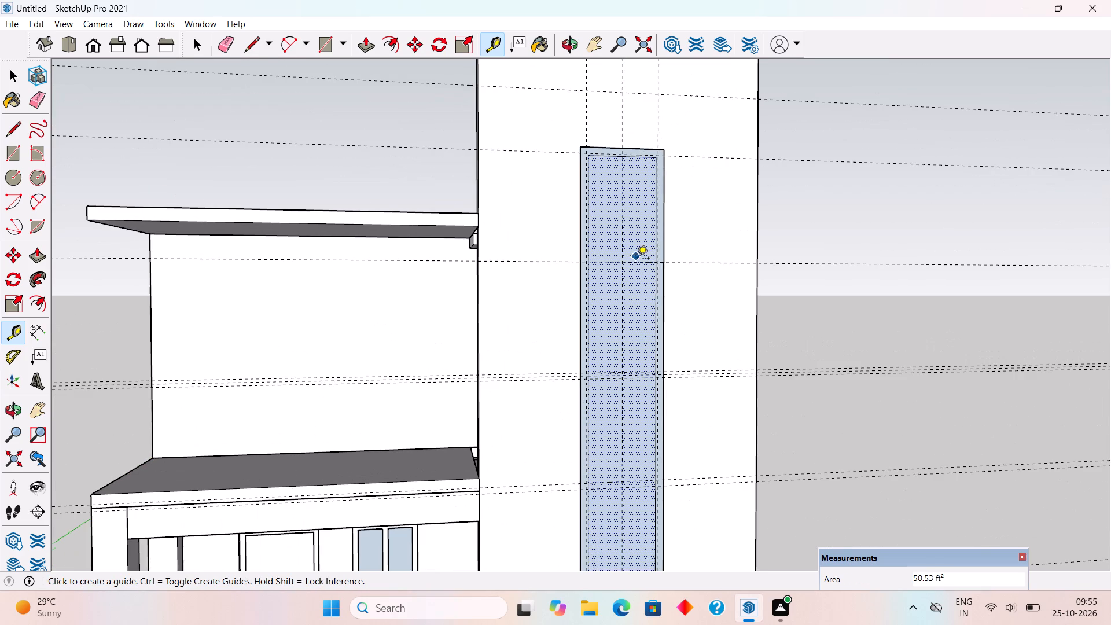
pyautogui.click(639, 263)
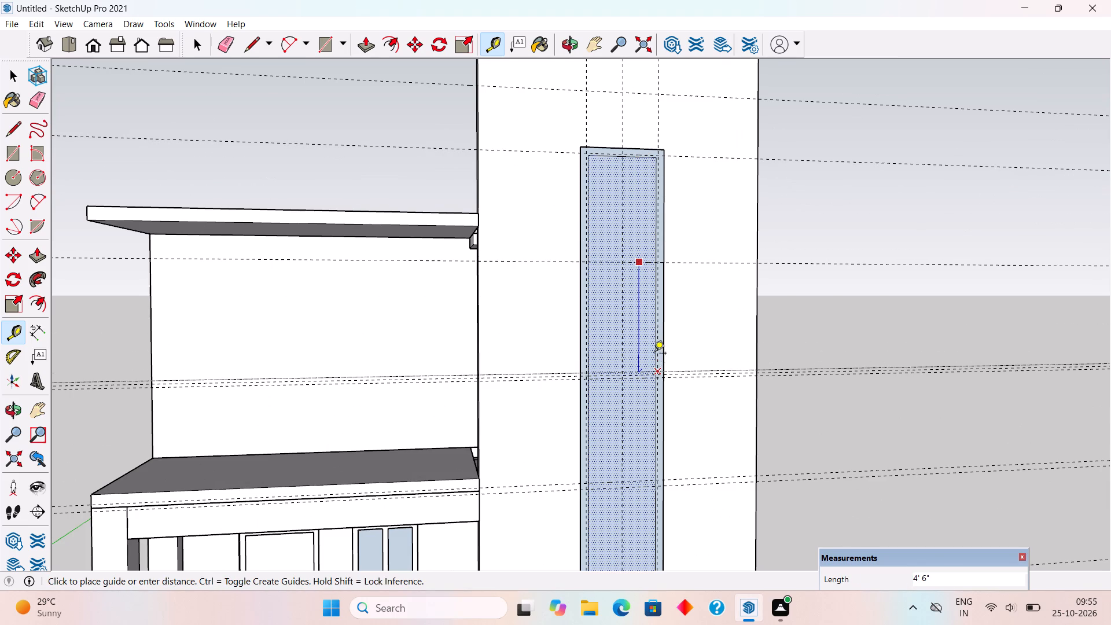
pyautogui.press('3')
pyautogui.hotkey('shift', '"')
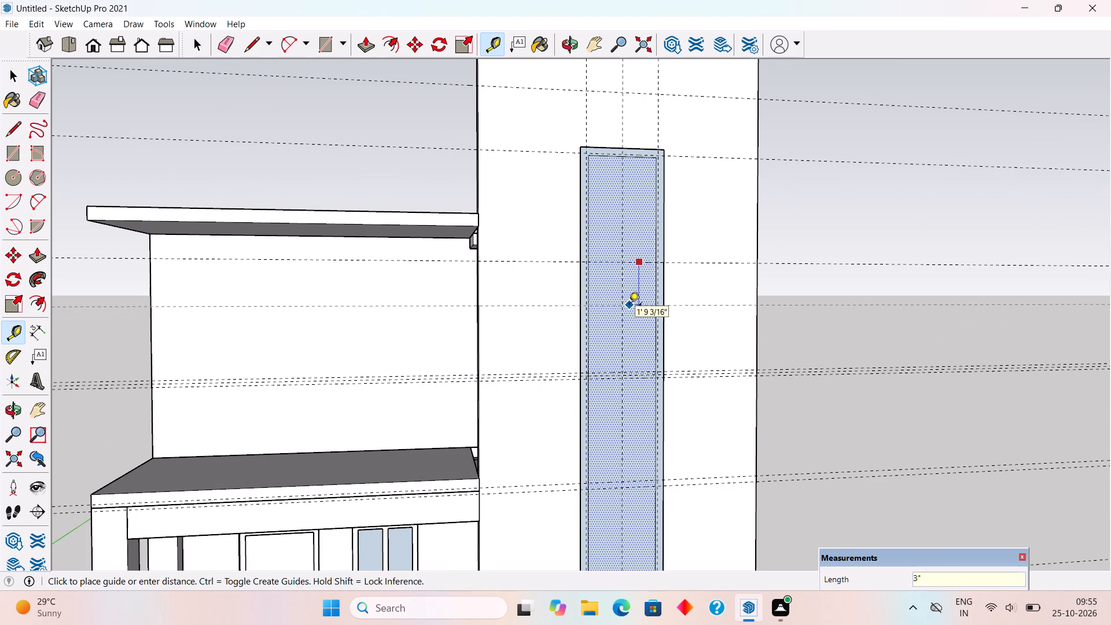
pyautogui.press('Return')
pyautogui.press('space')
# Draw two 2' 10" horizontal lines across the tall window's inner panel along the upper pair of guides.
pyautogui.press('l')
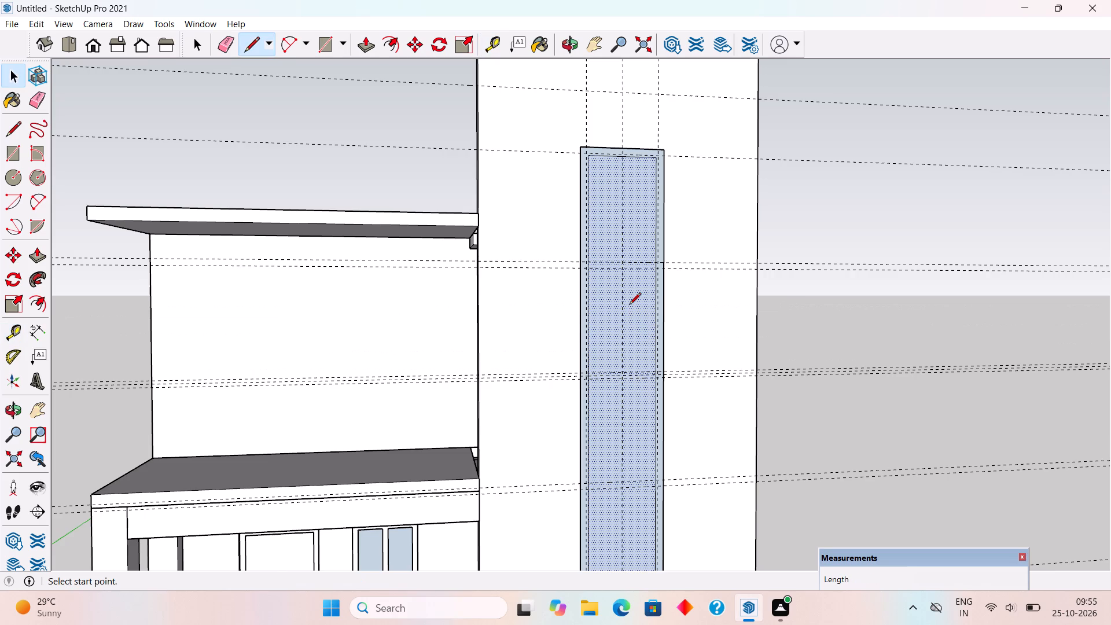
pyautogui.scroll(8, 615, 280)
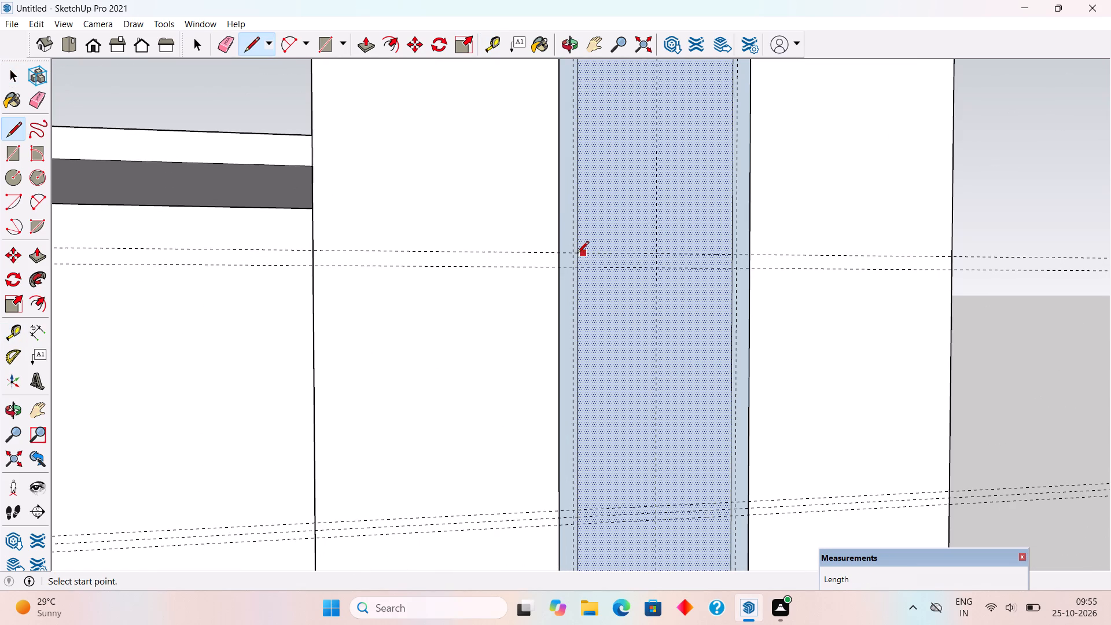
pyautogui.click(577, 254)
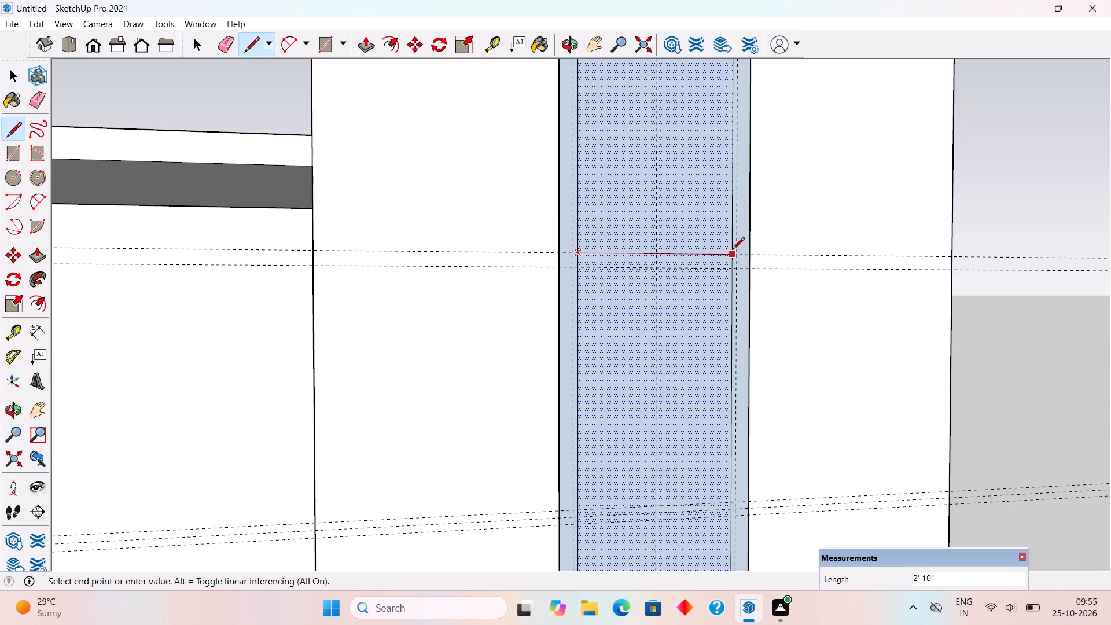
pyautogui.click(731, 258)
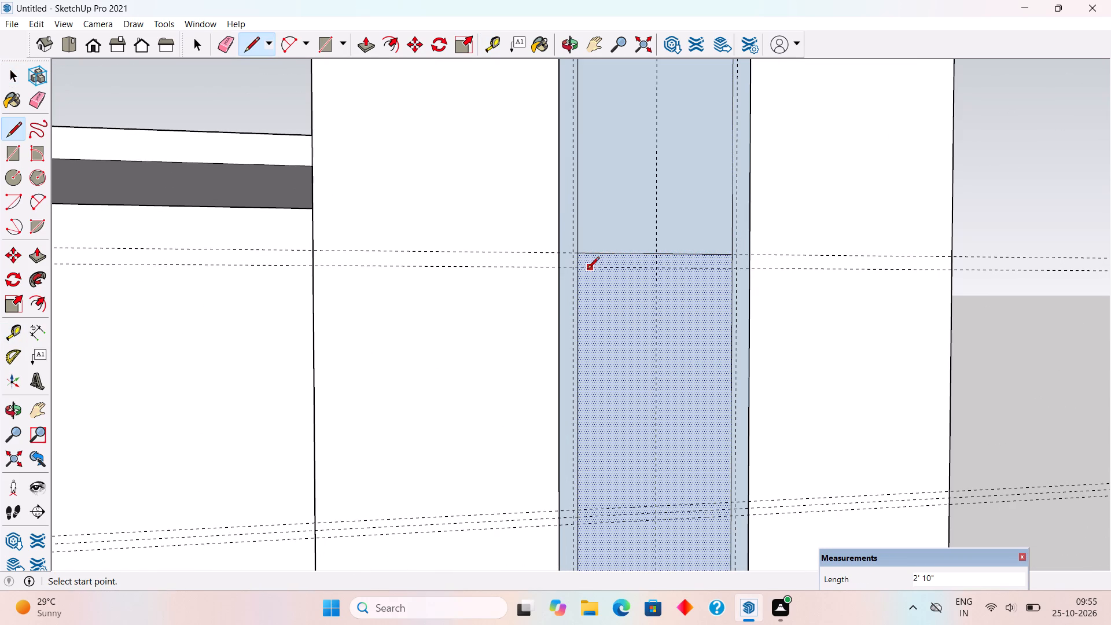
pyautogui.click(582, 270)
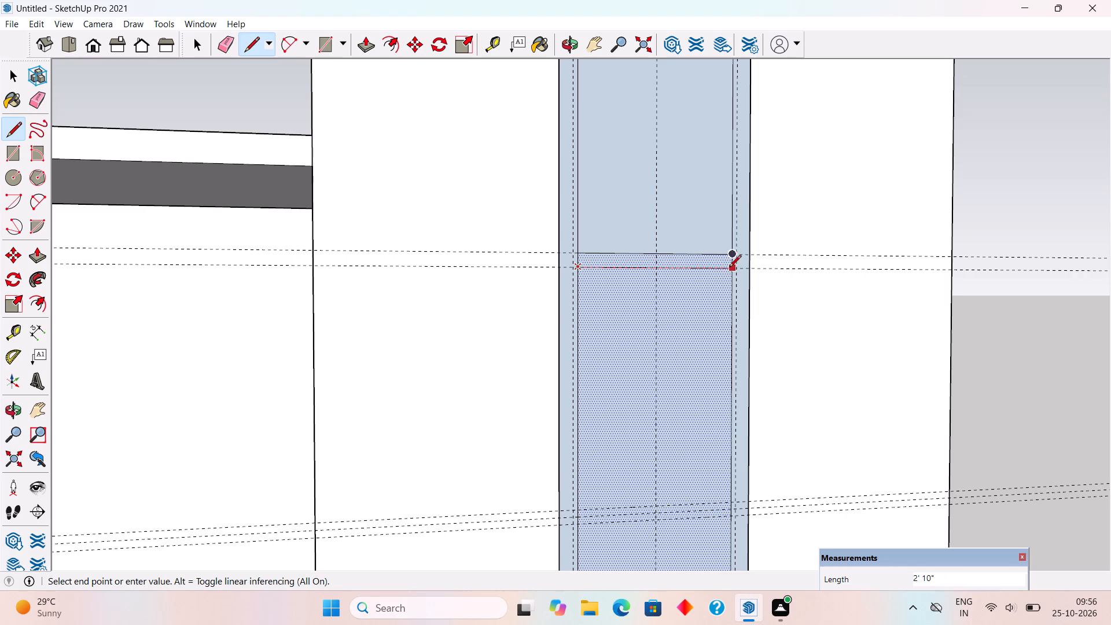
pyautogui.click(734, 268)
# Draw two 2' 10" horizontal lines across the inner panel along the outer two of the three central guides.
pyautogui.scroll(-7, 664, 262)
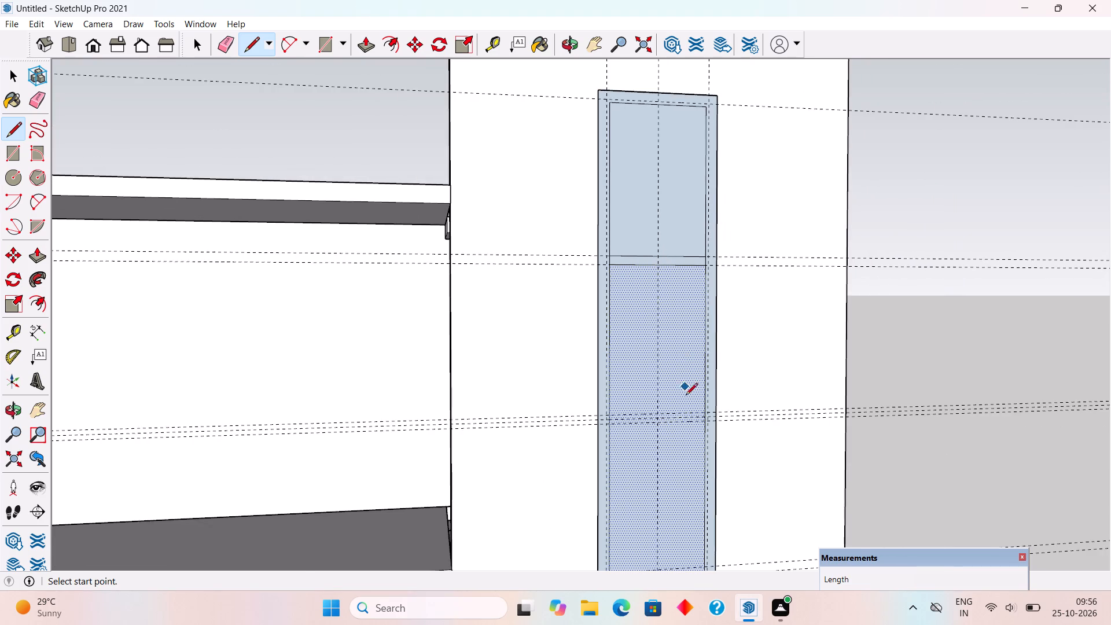
pyautogui.scroll(-3, 696, 448)
pyautogui.scroll(10, 702, 495)
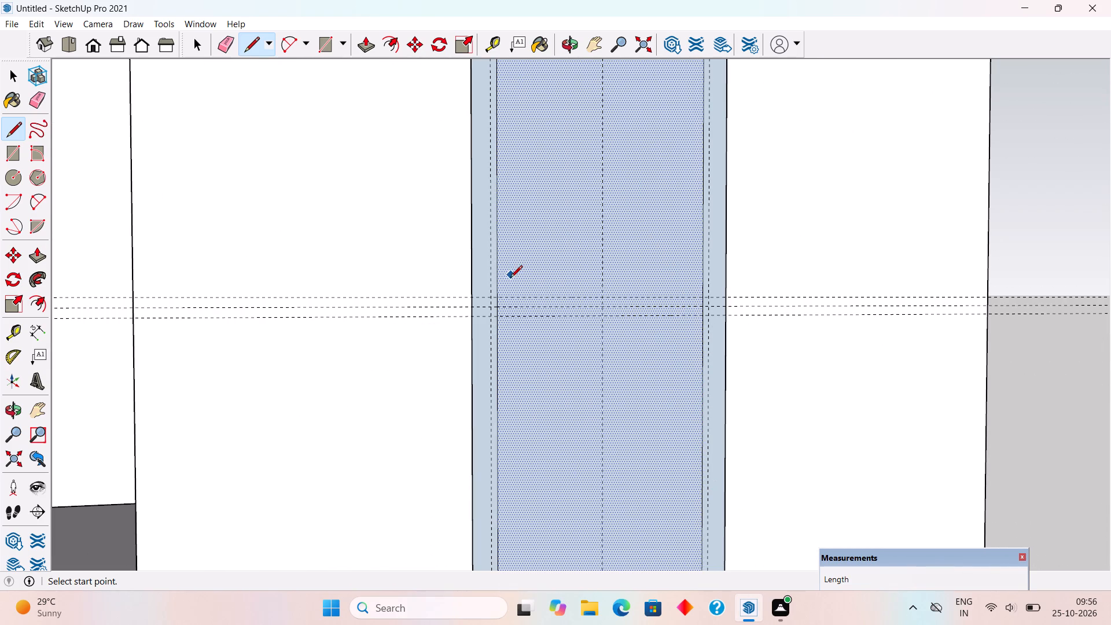
pyautogui.click(498, 299)
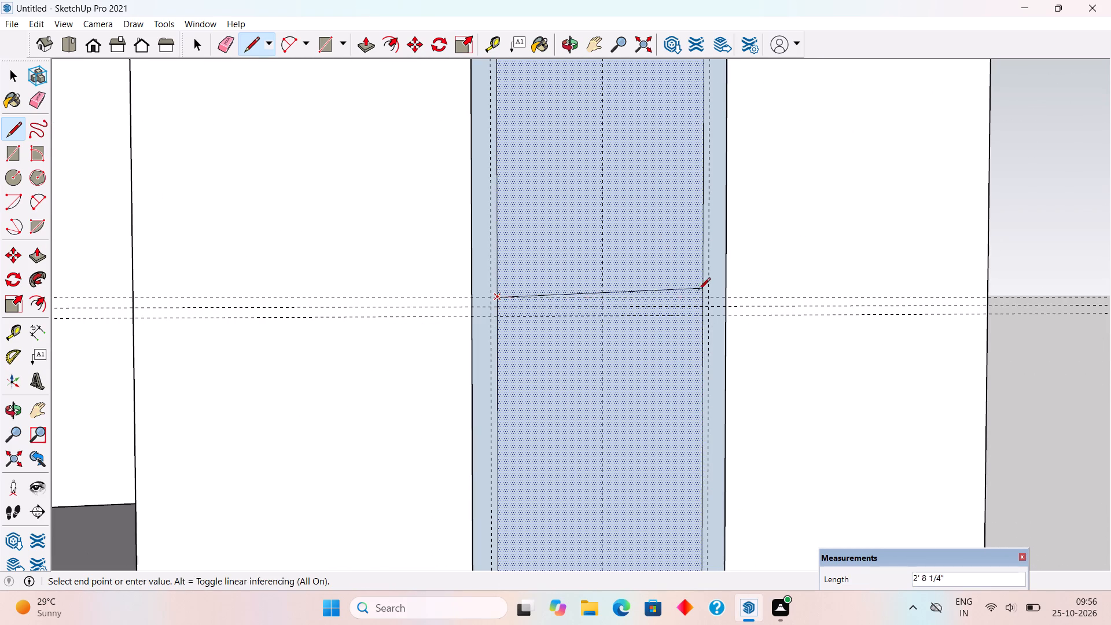
pyautogui.click(702, 299)
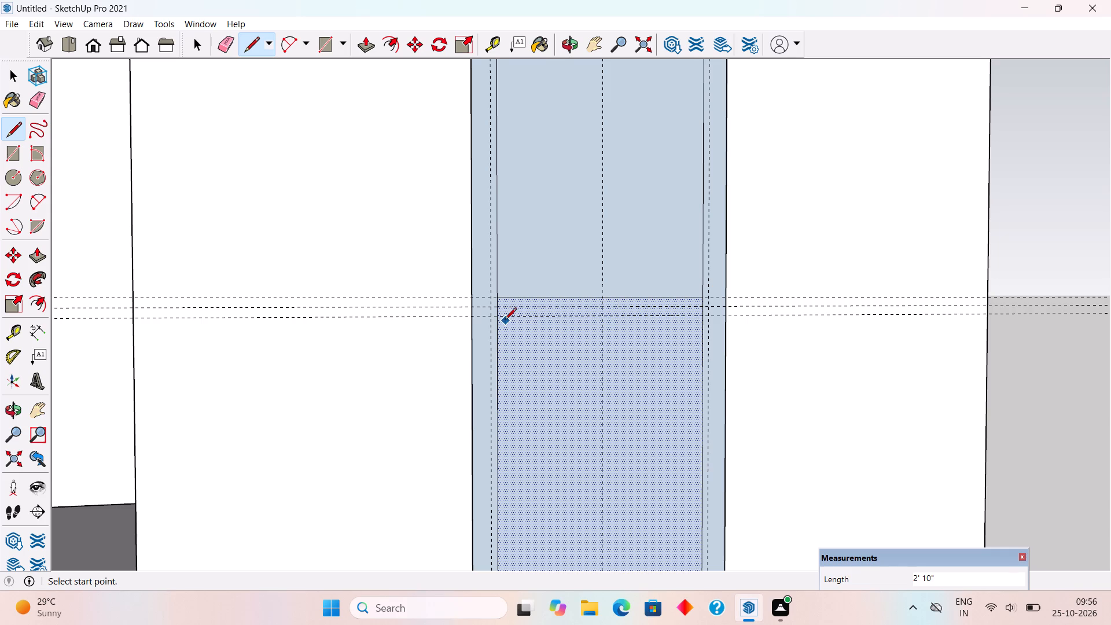
pyautogui.click(499, 318)
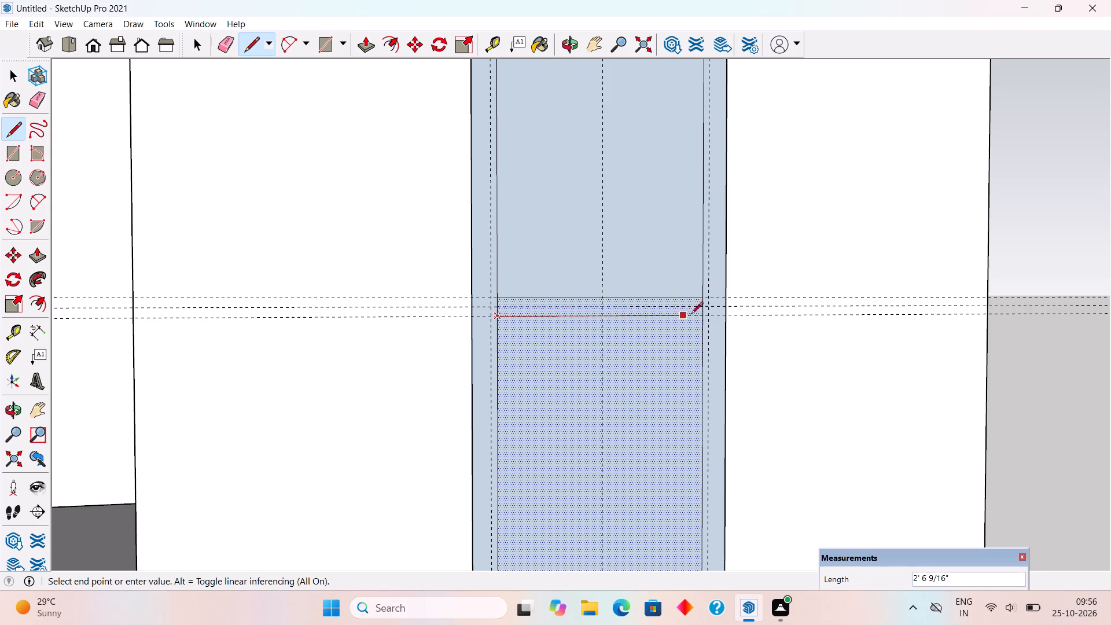
pyautogui.click(701, 317)
# Draw two 2' 10" horizontal lines across the inner panel along the lower pair of guides.
pyautogui.scroll(-9, 652, 237)
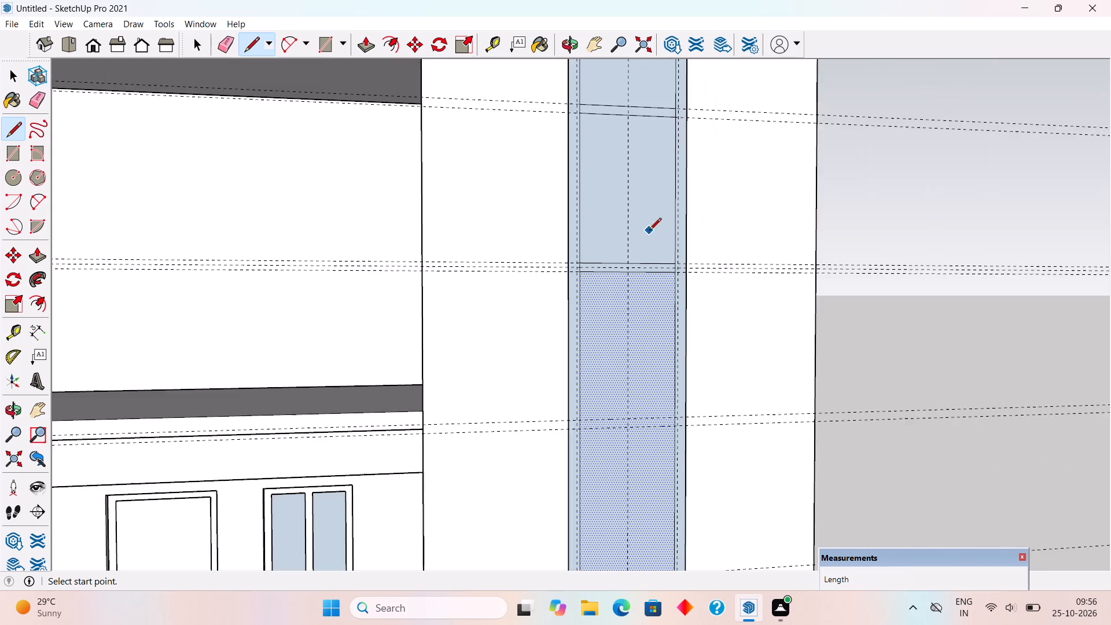
pyautogui.scroll(7, 691, 551)
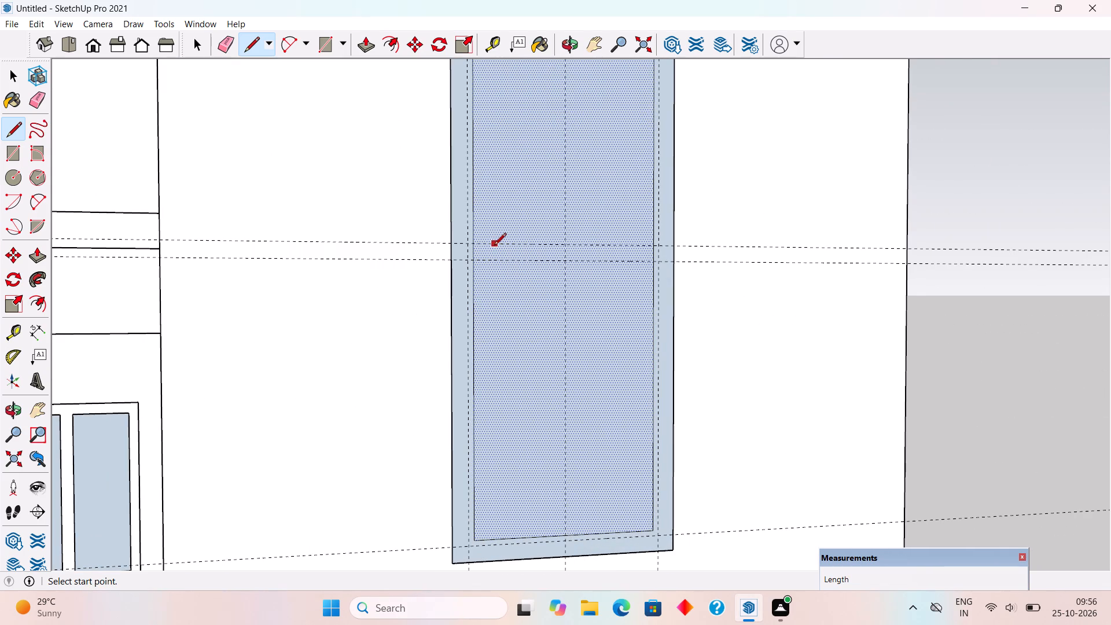
pyautogui.click(473, 242)
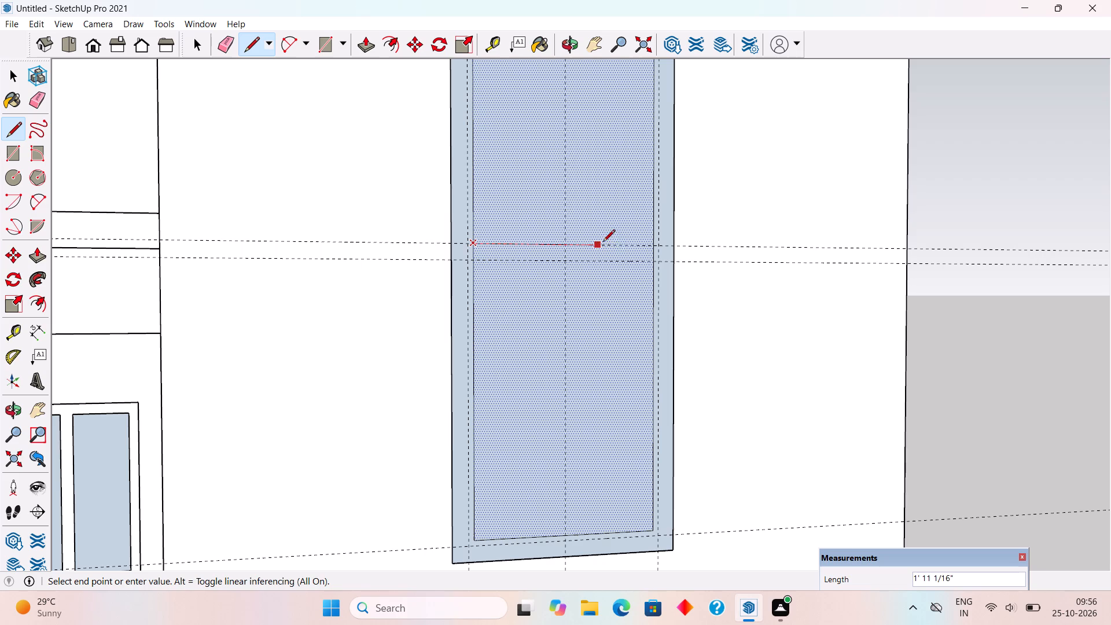
pyautogui.click(653, 244)
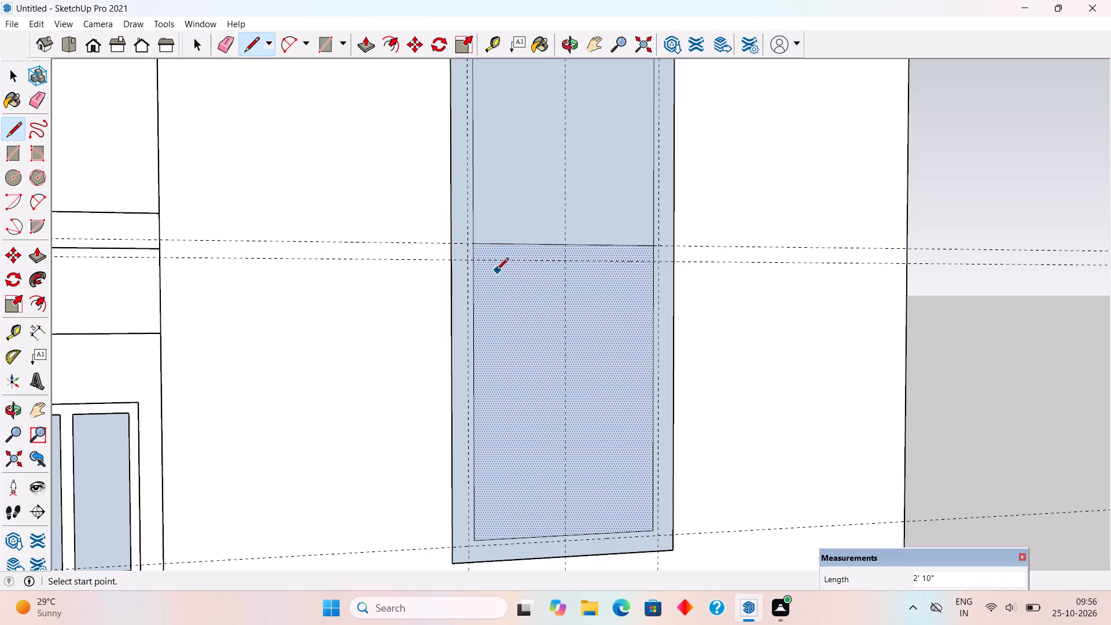
pyautogui.click(476, 260)
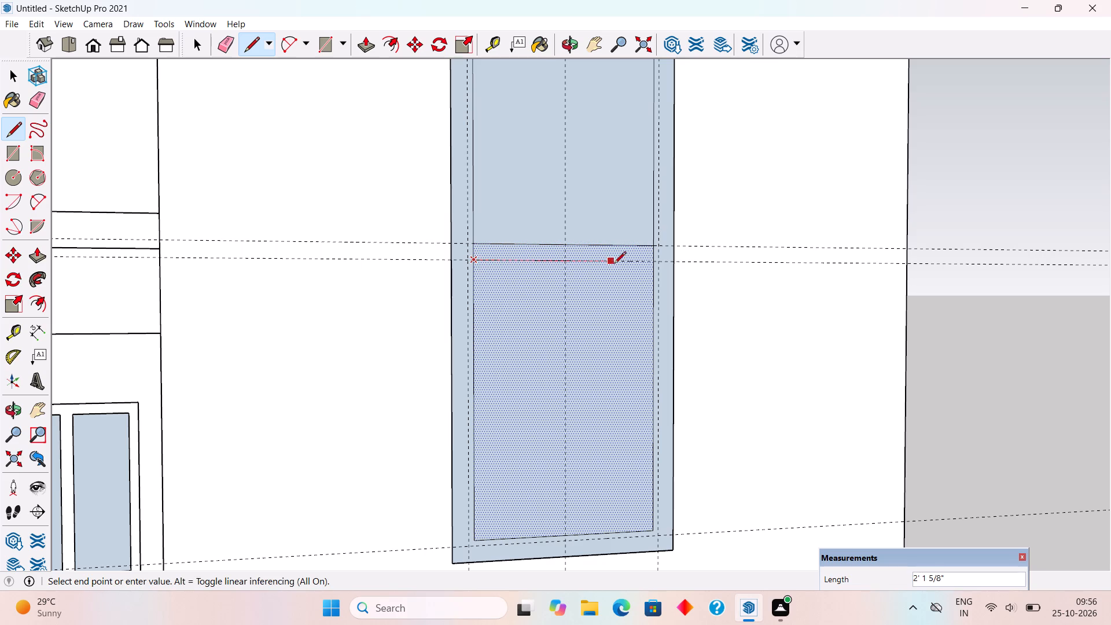
pyautogui.click(652, 264)
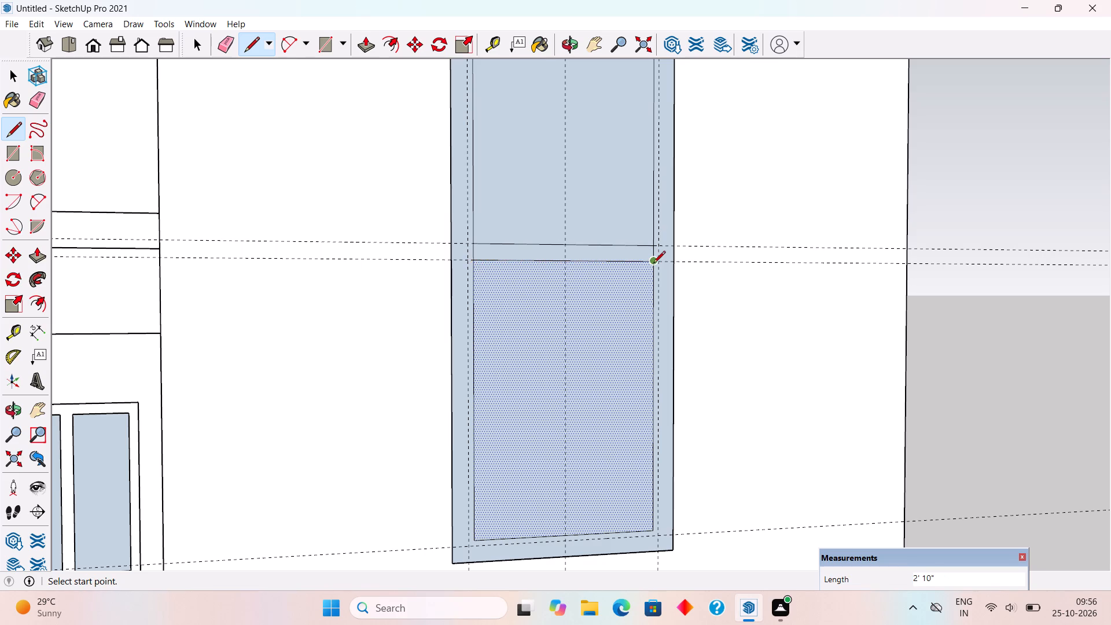
# Erase the short vertical edges at both ends of the three crossbars to merge them with the tall window's frame.
pyautogui.press('e')
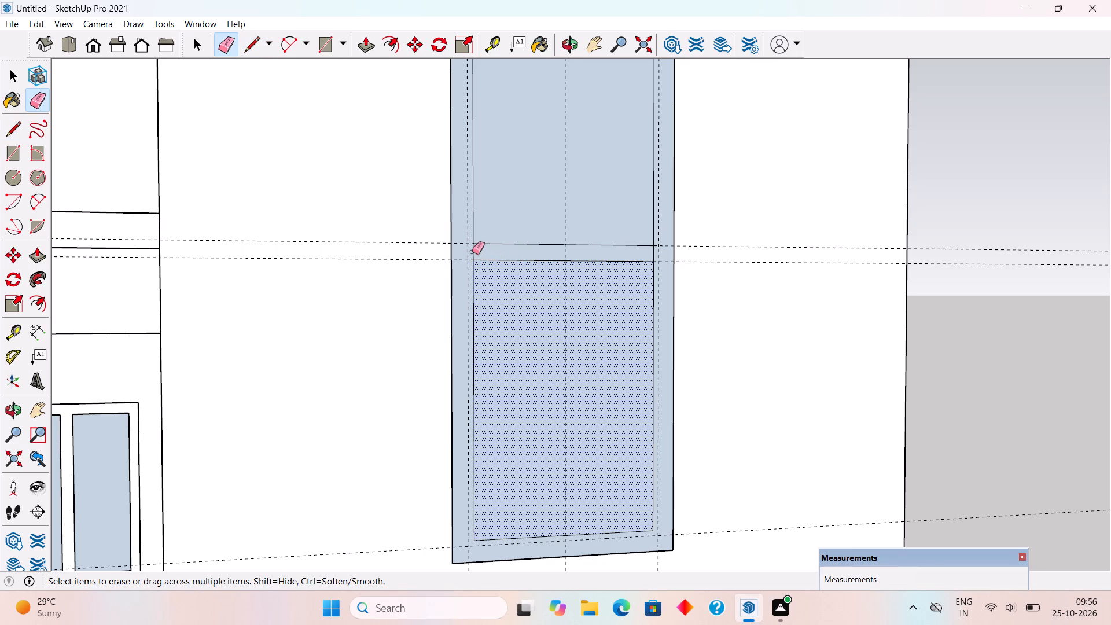
pyautogui.click(472, 252)
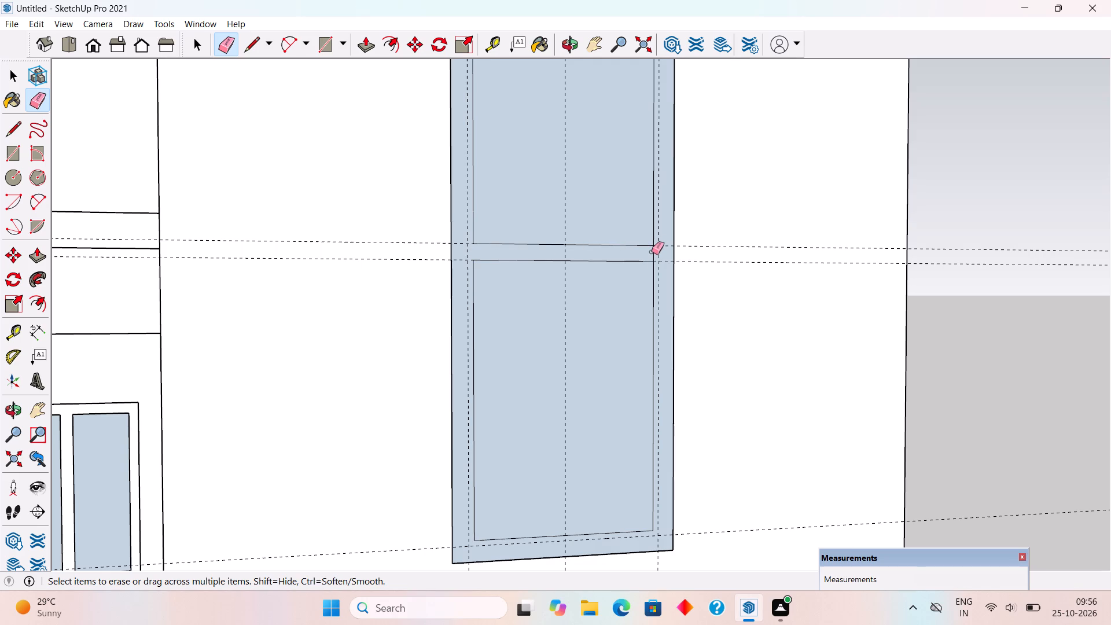
pyautogui.click(654, 257)
pyautogui.scroll(-5, 639, 268)
pyautogui.scroll(-2, 605, 308)
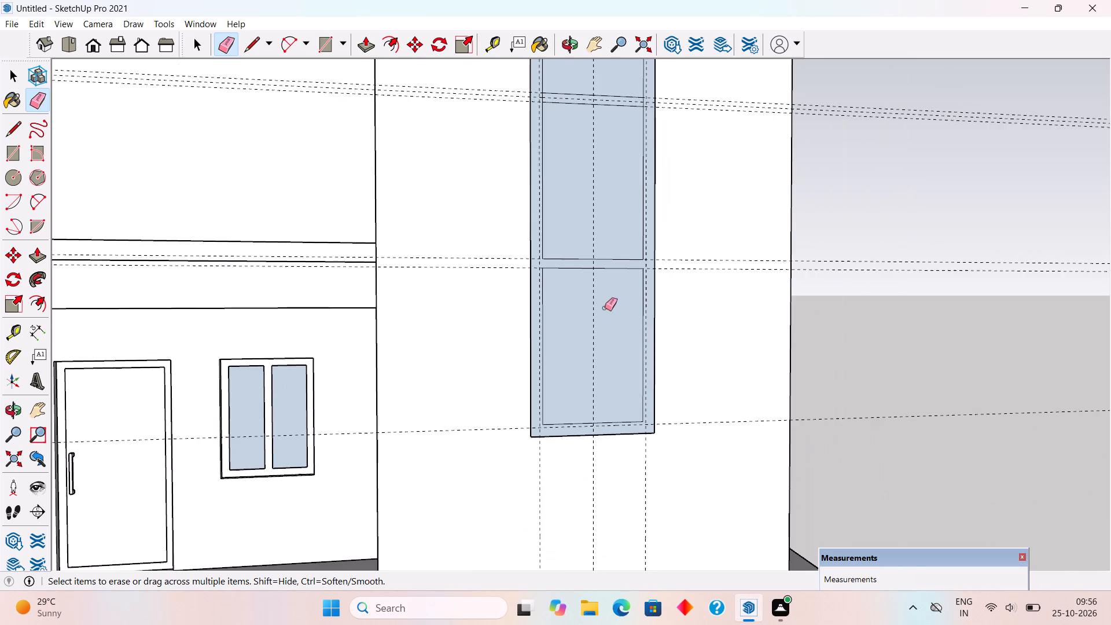
pyautogui.scroll(-4, 605, 308)
pyautogui.scroll(-2, 626, 150)
pyautogui.scroll(2, 617, 67)
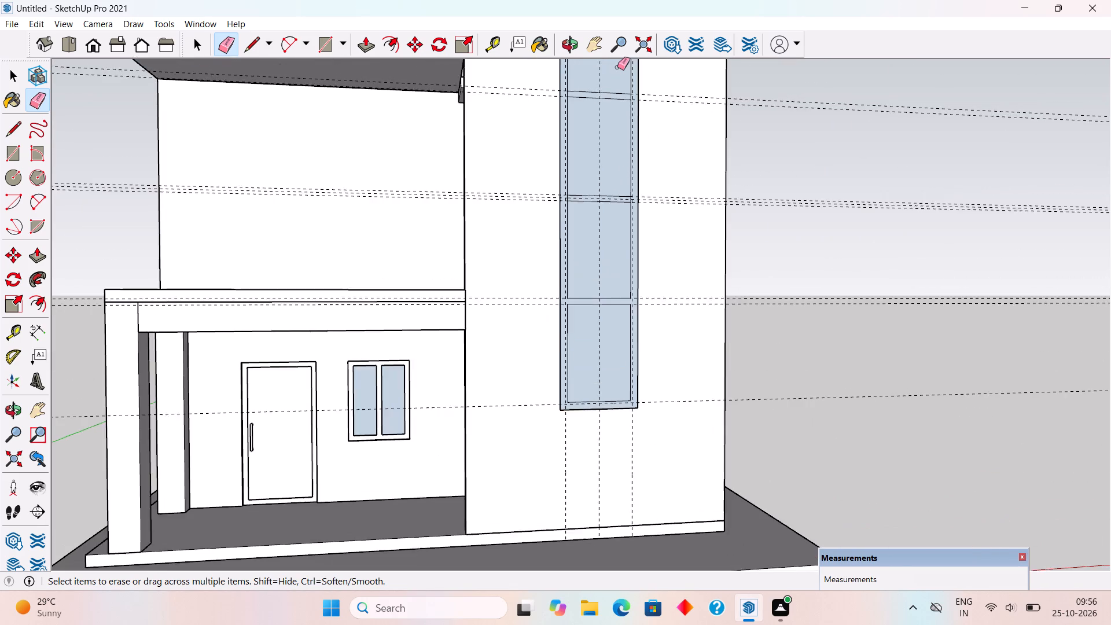
pyautogui.scroll(10, 617, 69)
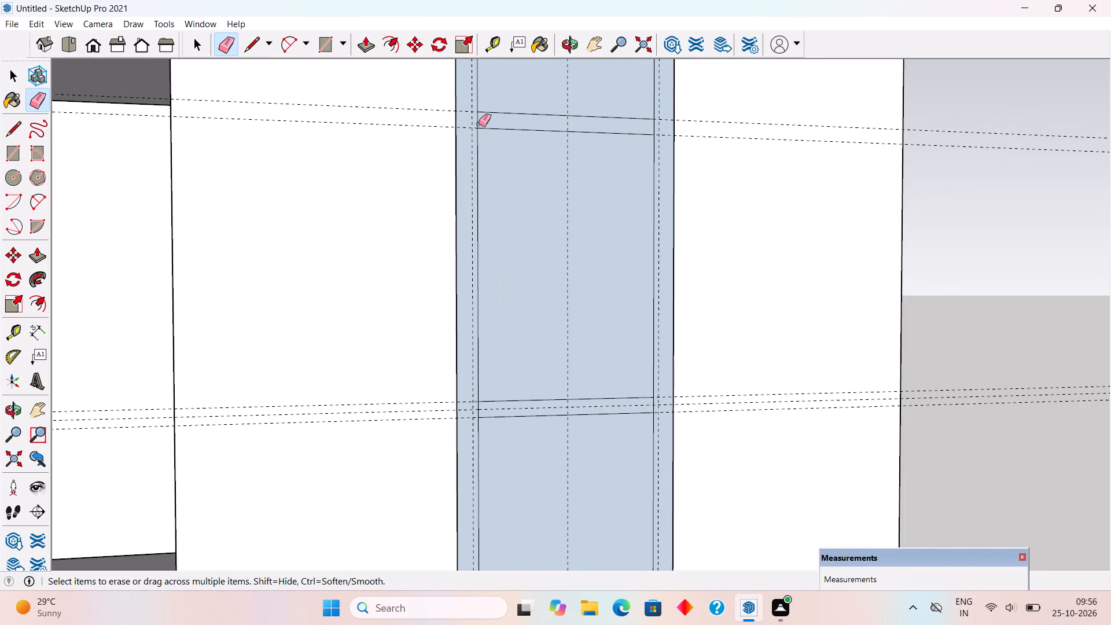
pyautogui.click(479, 118)
pyautogui.click(654, 128)
pyautogui.click(654, 409)
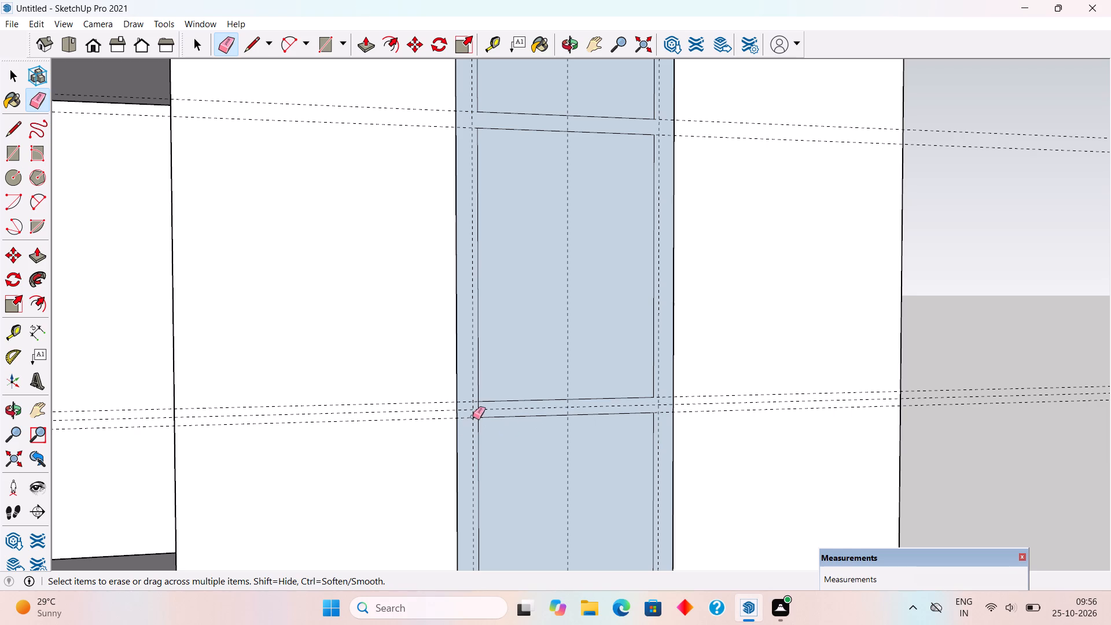
pyautogui.click(479, 413)
# Delete the top three pane faces between the tall window's crossbars, leaving them open.
pyautogui.press('space')
pyautogui.click(614, 512)
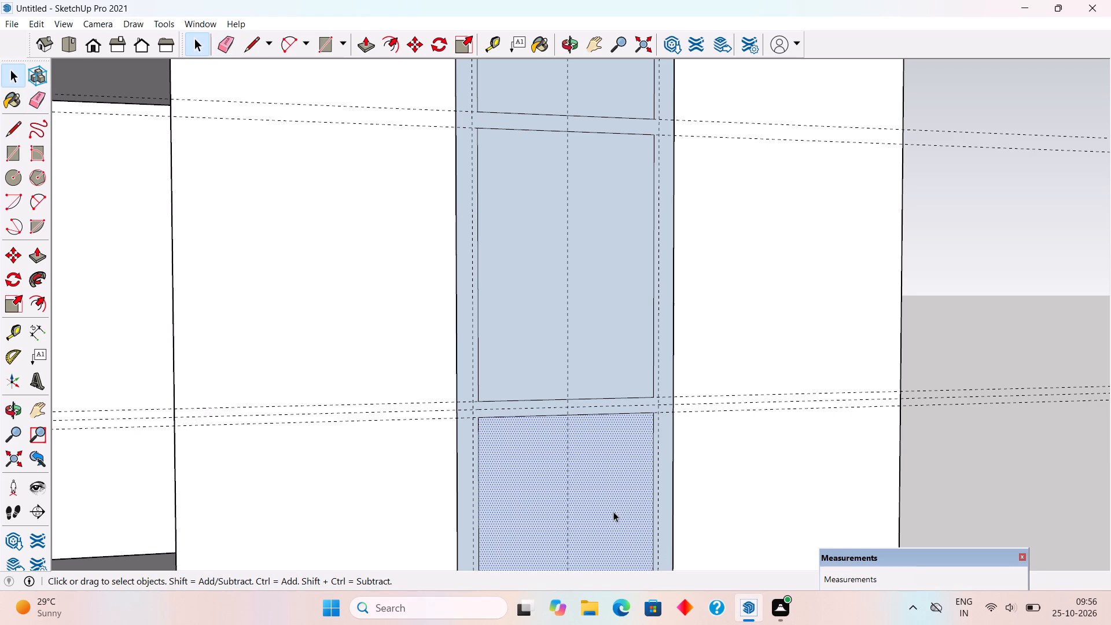
pyautogui.press('Delete')
pyautogui.click(587, 325)
pyautogui.press('Delete')
pyautogui.click(594, 97)
pyautogui.press('Delete')
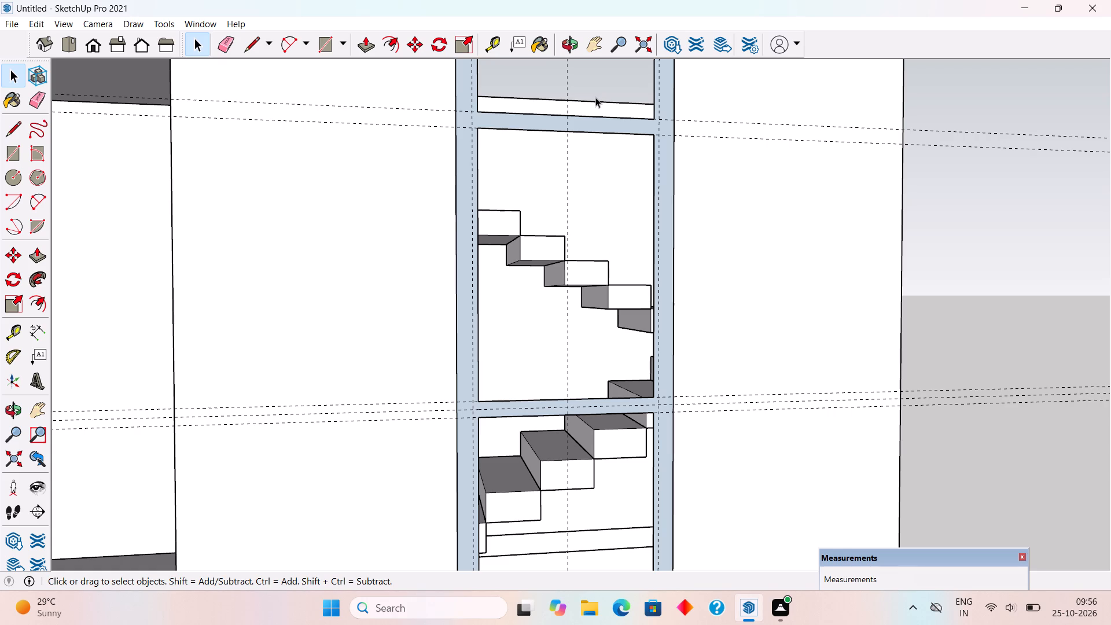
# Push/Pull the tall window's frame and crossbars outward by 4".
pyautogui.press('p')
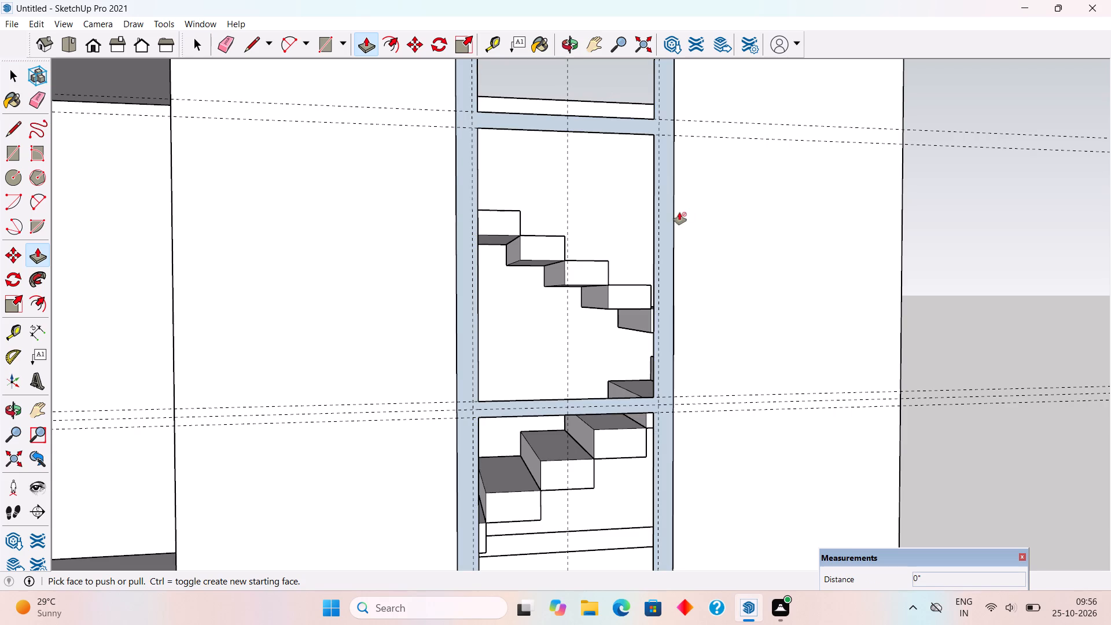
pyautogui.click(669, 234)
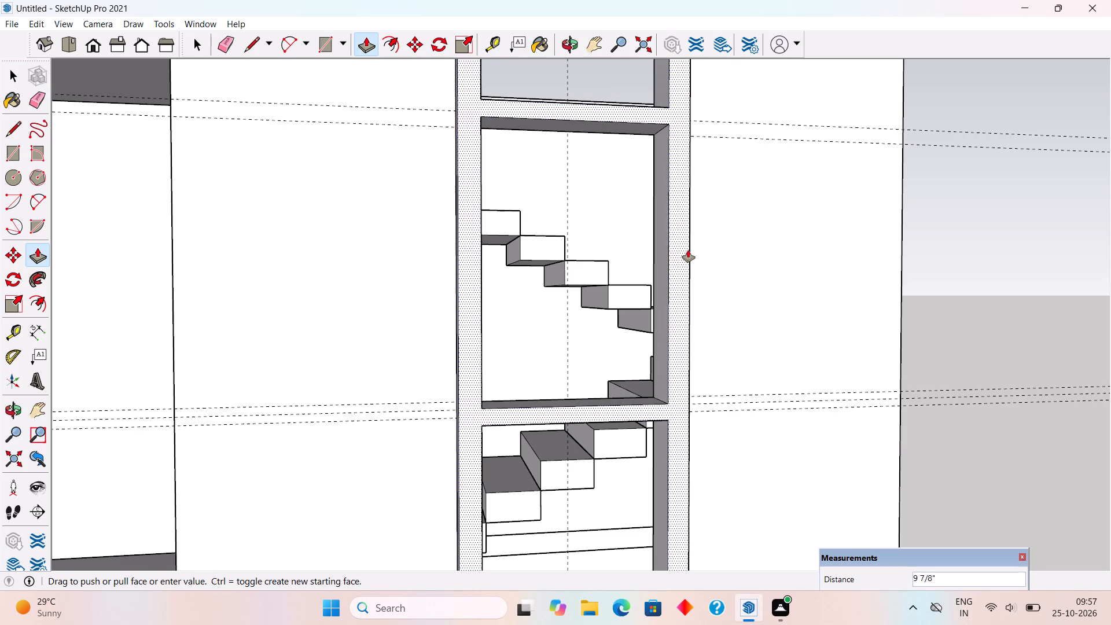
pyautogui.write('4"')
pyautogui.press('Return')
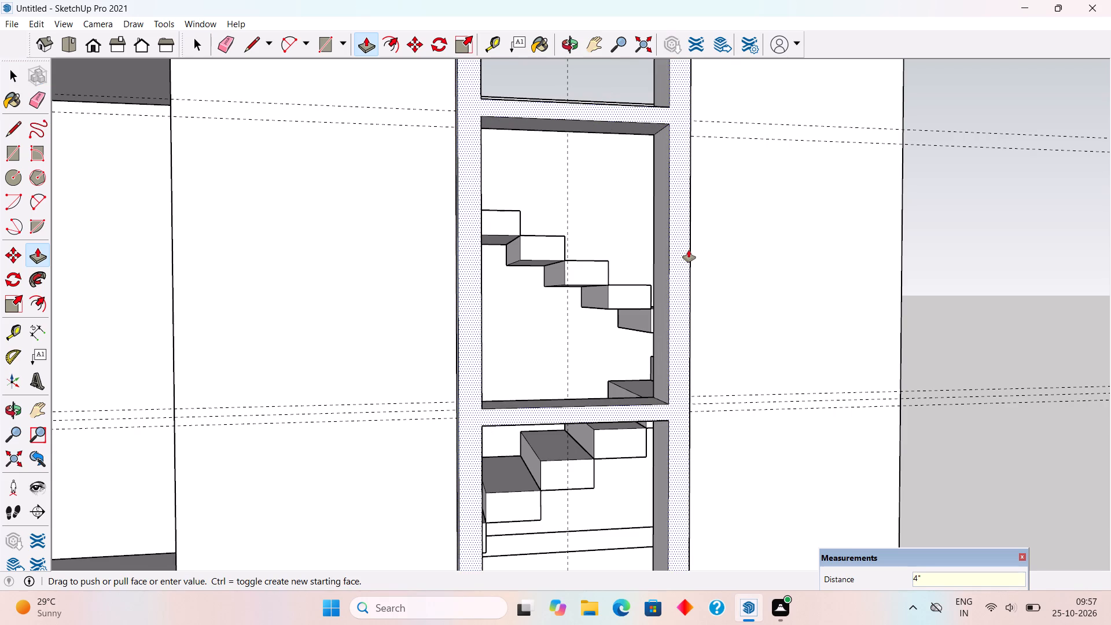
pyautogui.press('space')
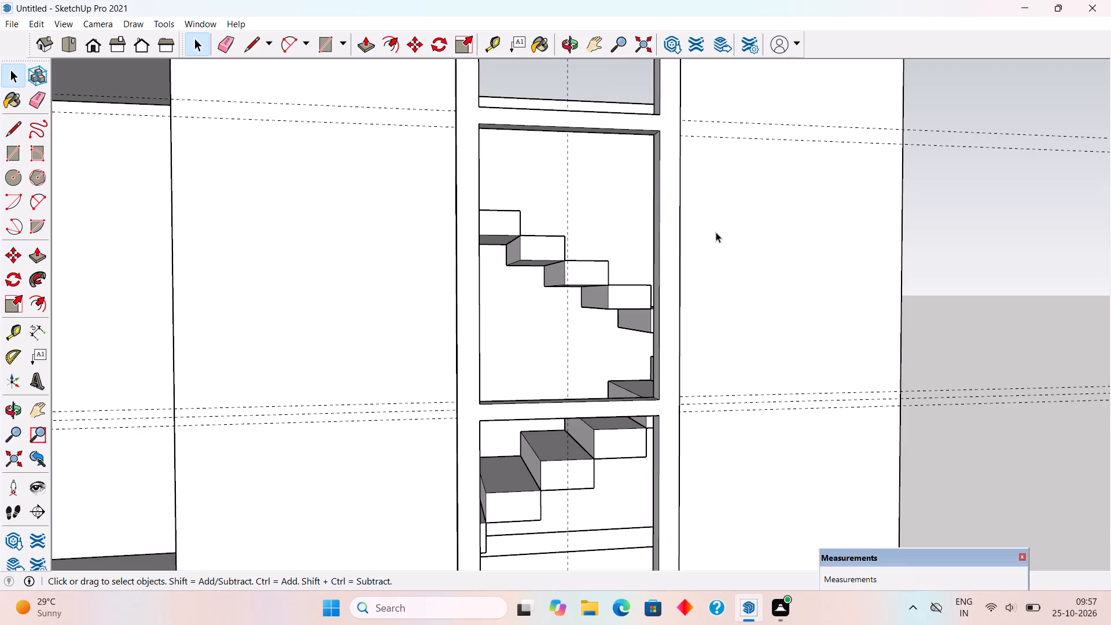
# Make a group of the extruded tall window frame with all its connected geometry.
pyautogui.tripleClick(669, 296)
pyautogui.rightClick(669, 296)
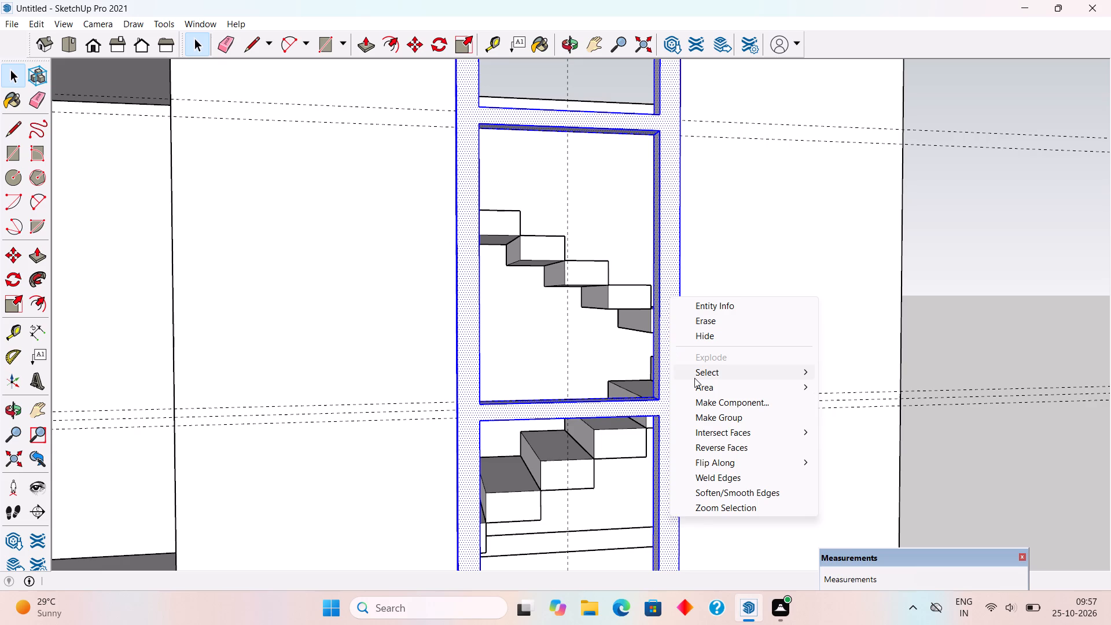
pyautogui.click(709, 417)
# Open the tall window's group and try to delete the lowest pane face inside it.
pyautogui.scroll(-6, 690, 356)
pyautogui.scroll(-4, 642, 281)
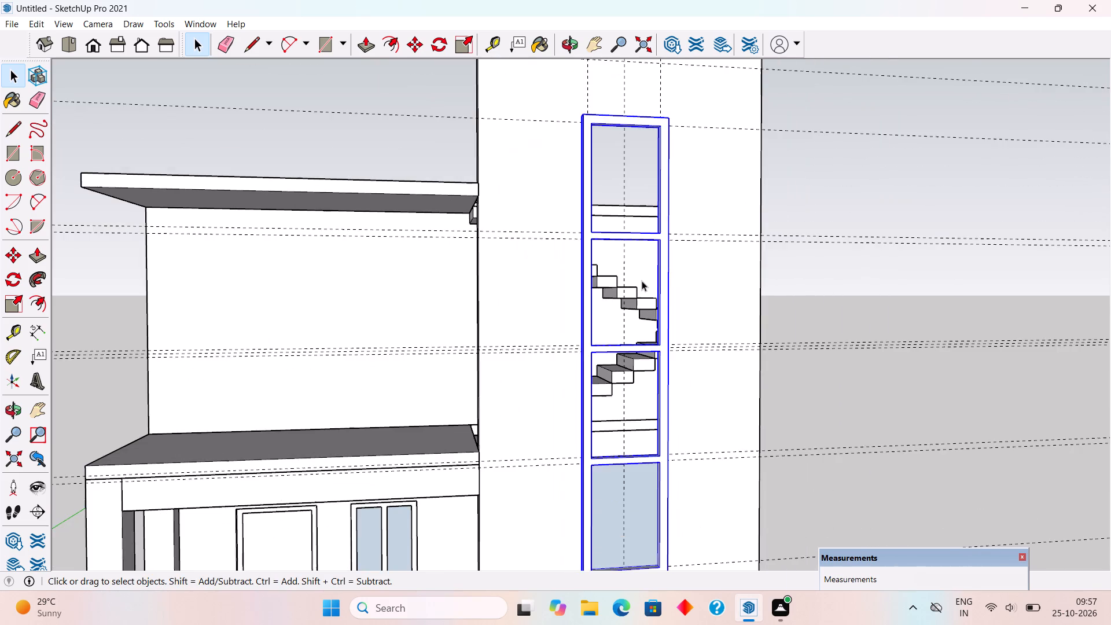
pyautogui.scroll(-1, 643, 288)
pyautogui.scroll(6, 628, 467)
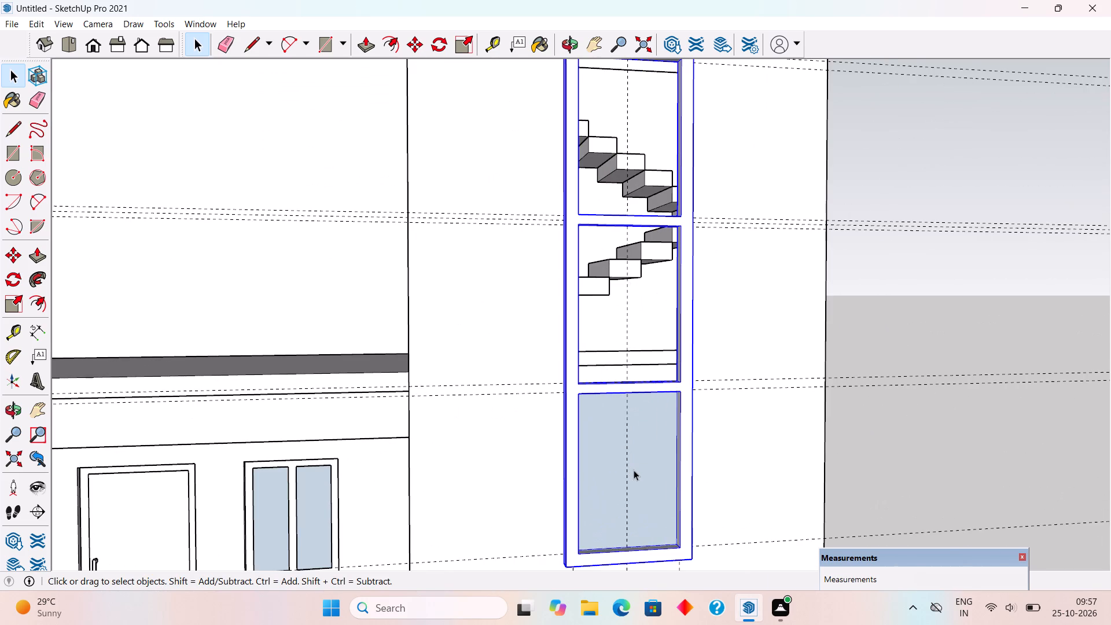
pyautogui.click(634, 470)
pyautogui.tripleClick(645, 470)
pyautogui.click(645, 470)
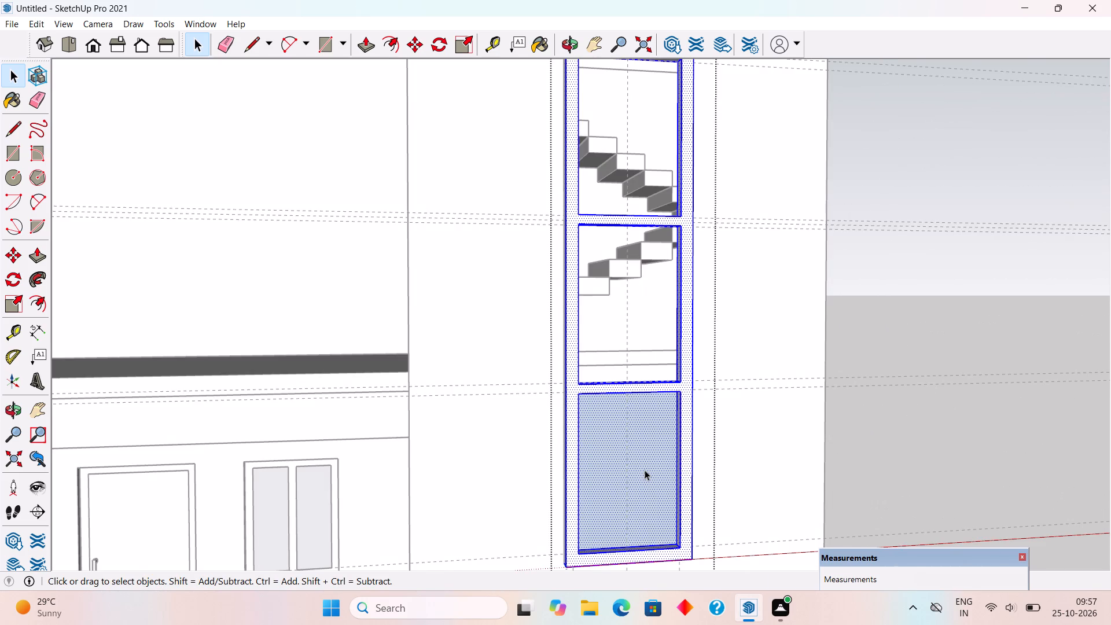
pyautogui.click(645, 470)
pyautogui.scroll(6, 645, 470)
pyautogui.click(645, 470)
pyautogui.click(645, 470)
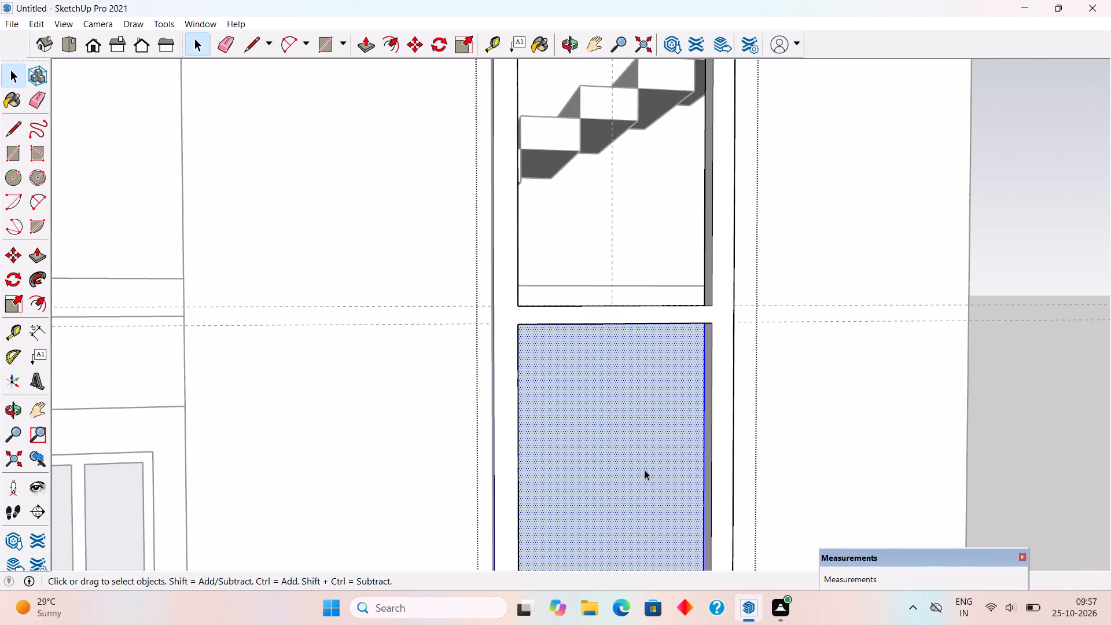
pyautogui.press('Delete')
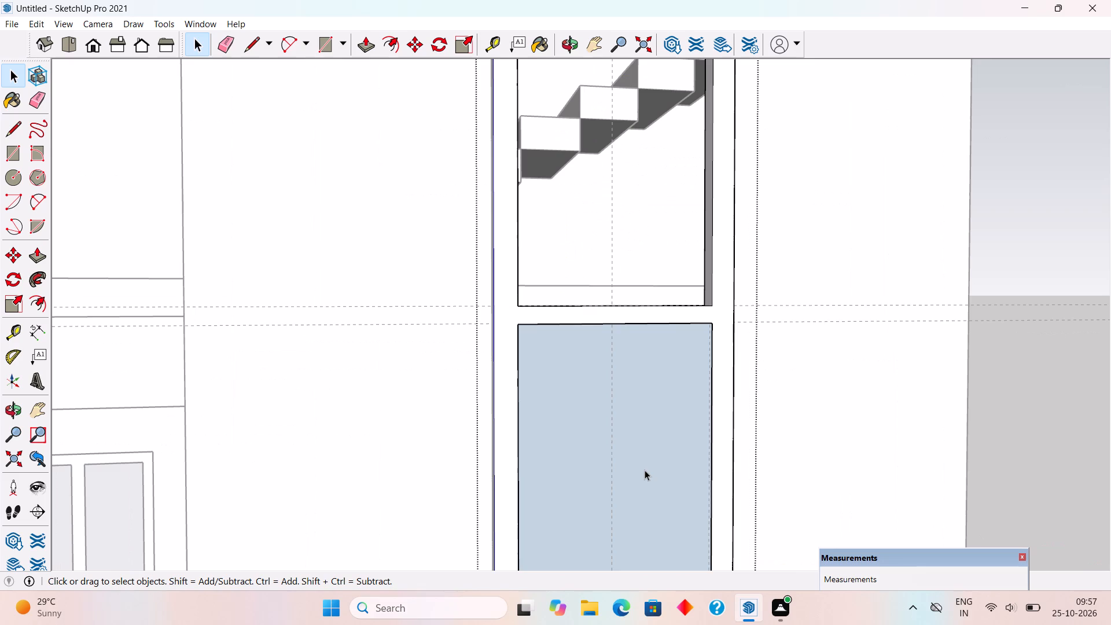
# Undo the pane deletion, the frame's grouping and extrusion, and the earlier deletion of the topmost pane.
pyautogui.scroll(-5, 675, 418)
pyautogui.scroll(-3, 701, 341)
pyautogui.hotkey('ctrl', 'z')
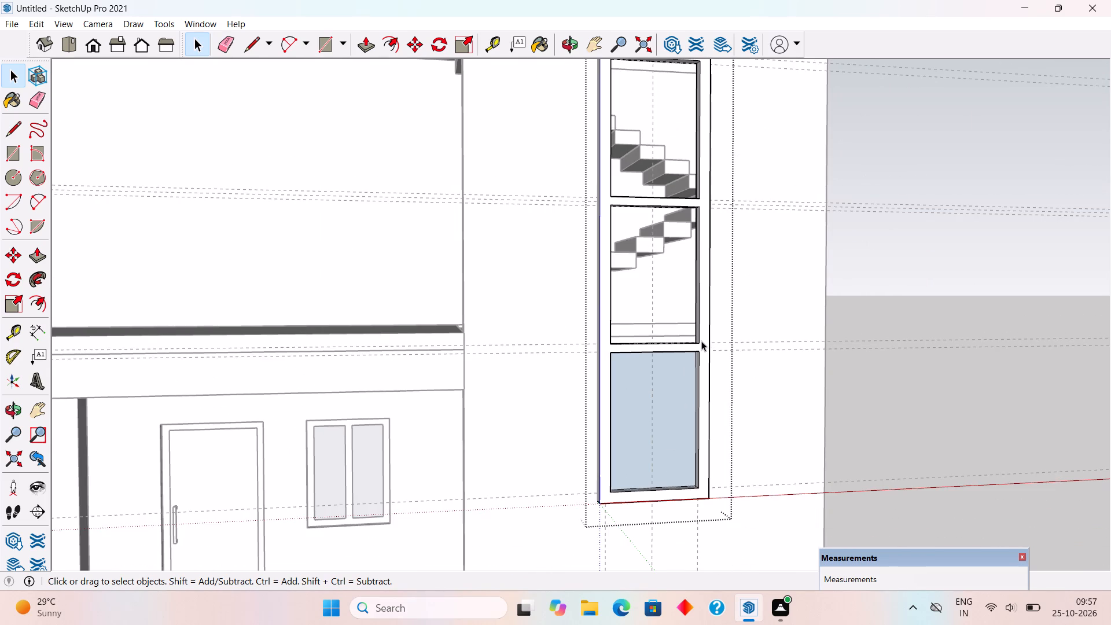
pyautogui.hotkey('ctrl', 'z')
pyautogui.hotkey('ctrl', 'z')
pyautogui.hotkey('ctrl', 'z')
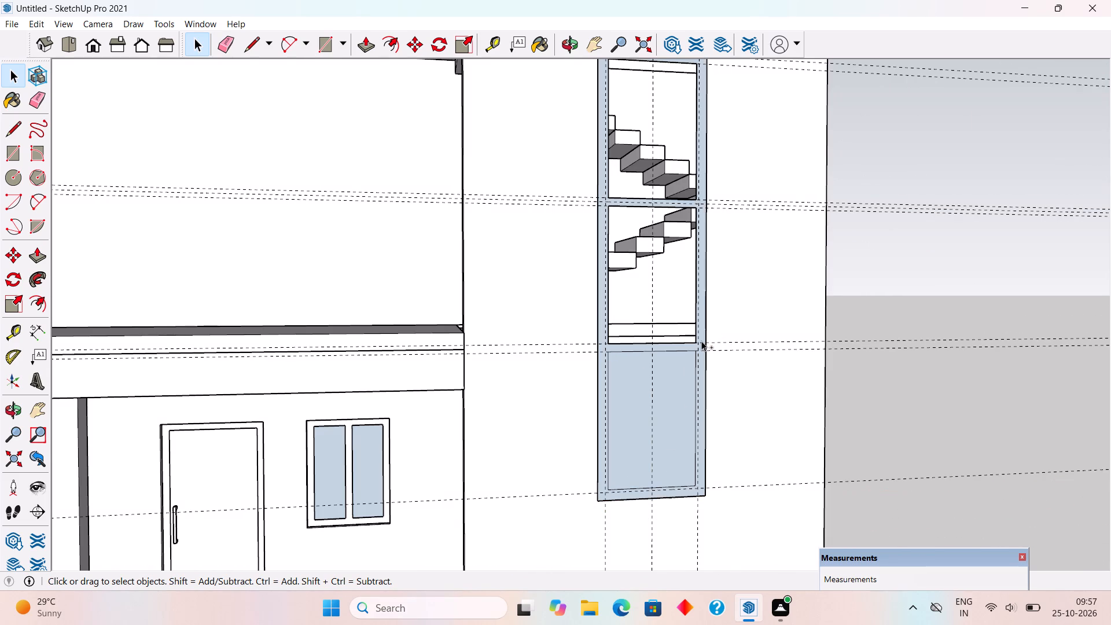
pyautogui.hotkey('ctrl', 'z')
# Delete the lowest and topmost pane faces of the tall window so all four openings are clear.
pyautogui.click(676, 377)
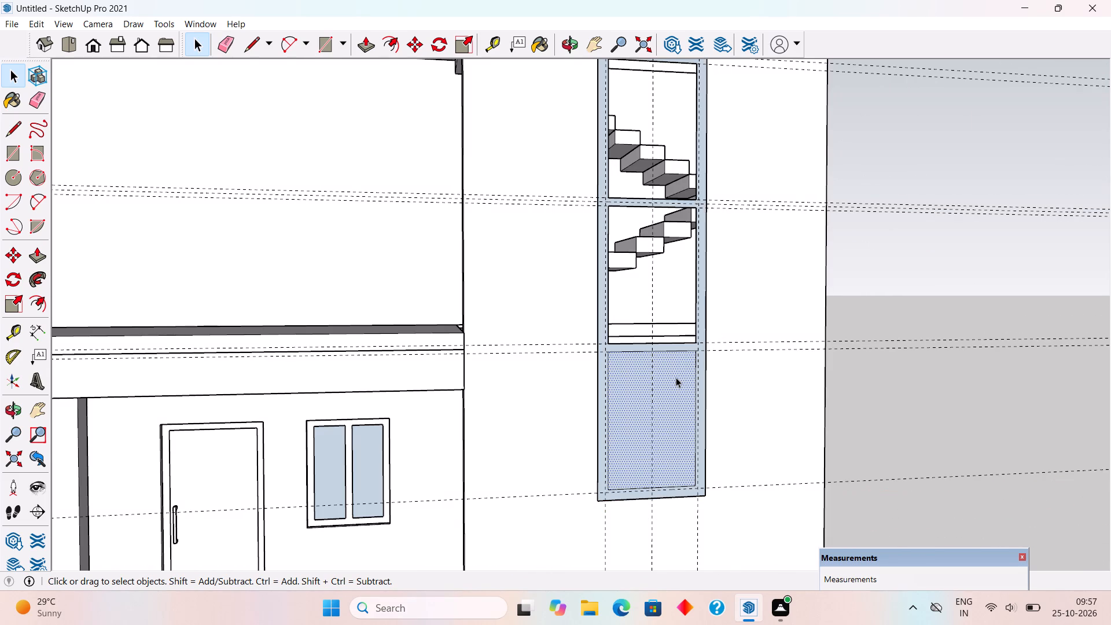
pyautogui.press('Delete')
pyautogui.scroll(-4, 676, 377)
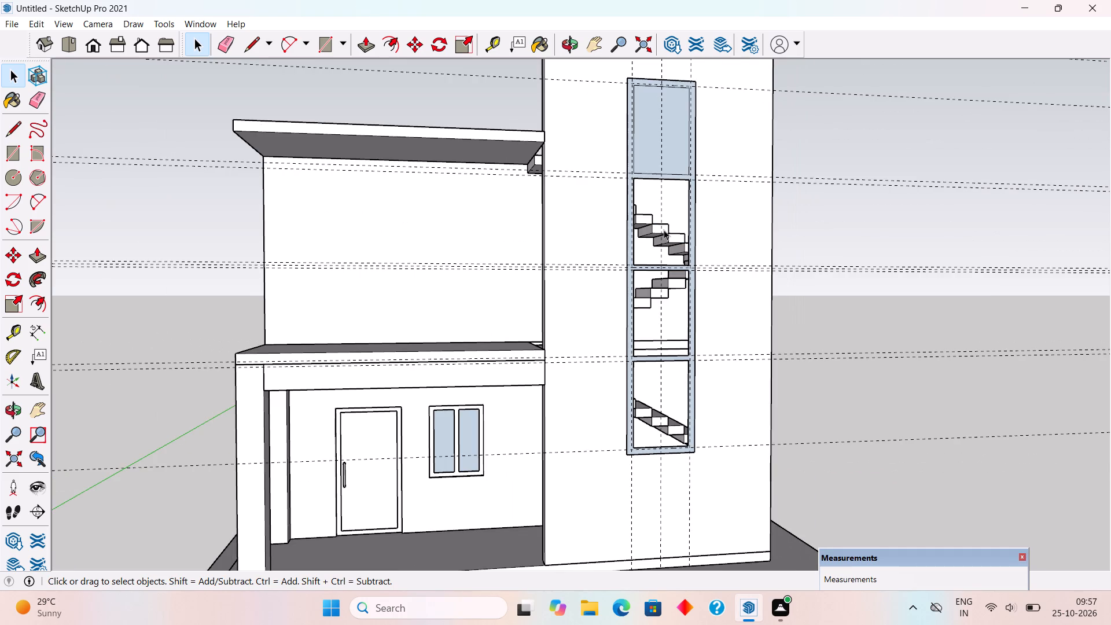
pyautogui.scroll(2, 647, 145)
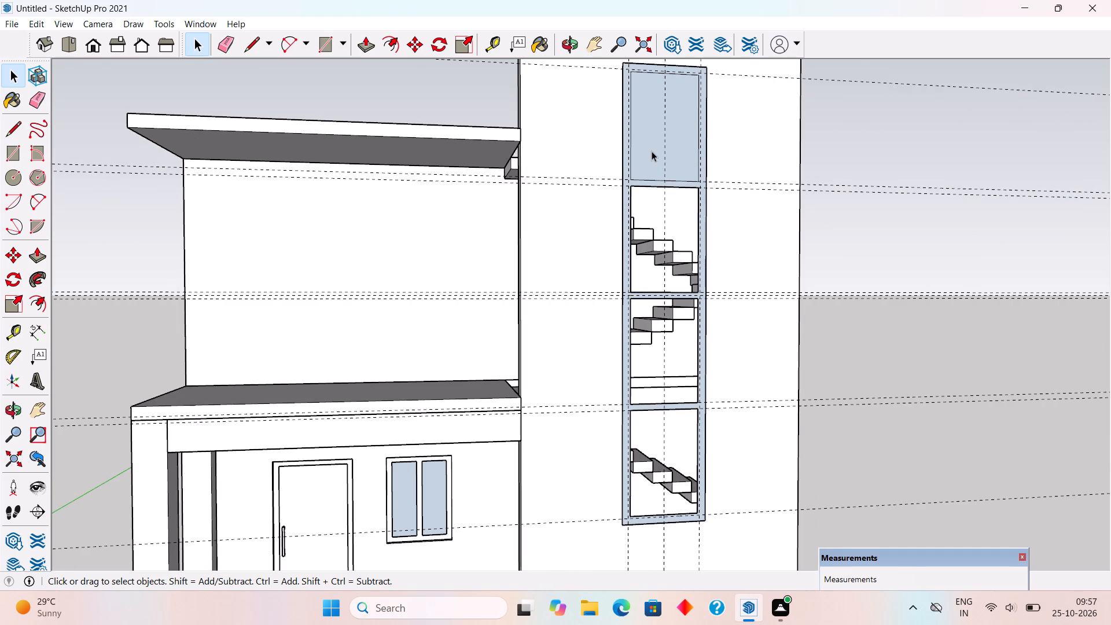
pyautogui.click(651, 151)
pyautogui.press('Delete')
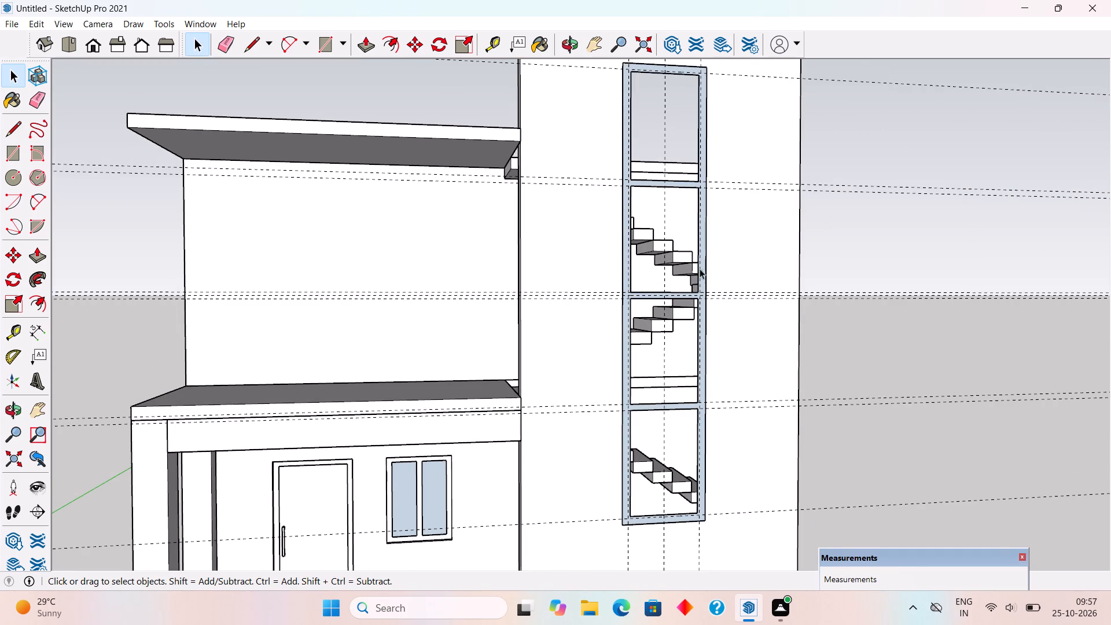
# Push/Pull the tall window's flat frame and crossbars outward from the stair wall by 4".
pyautogui.scroll(4, 707, 293)
pyautogui.scroll(-9, 707, 293)
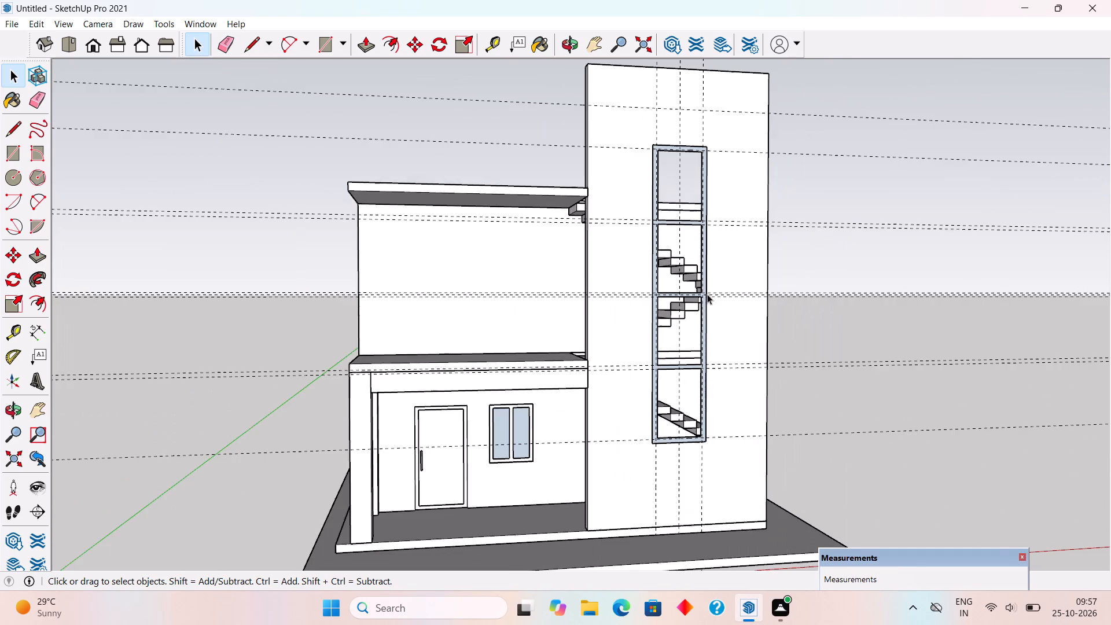
pyautogui.moveTo(708, 294); pyautogui.dragTo(710, 328, button='middle')
pyautogui.scroll(4, 732, 477)
pyautogui.scroll(-4, 732, 477)
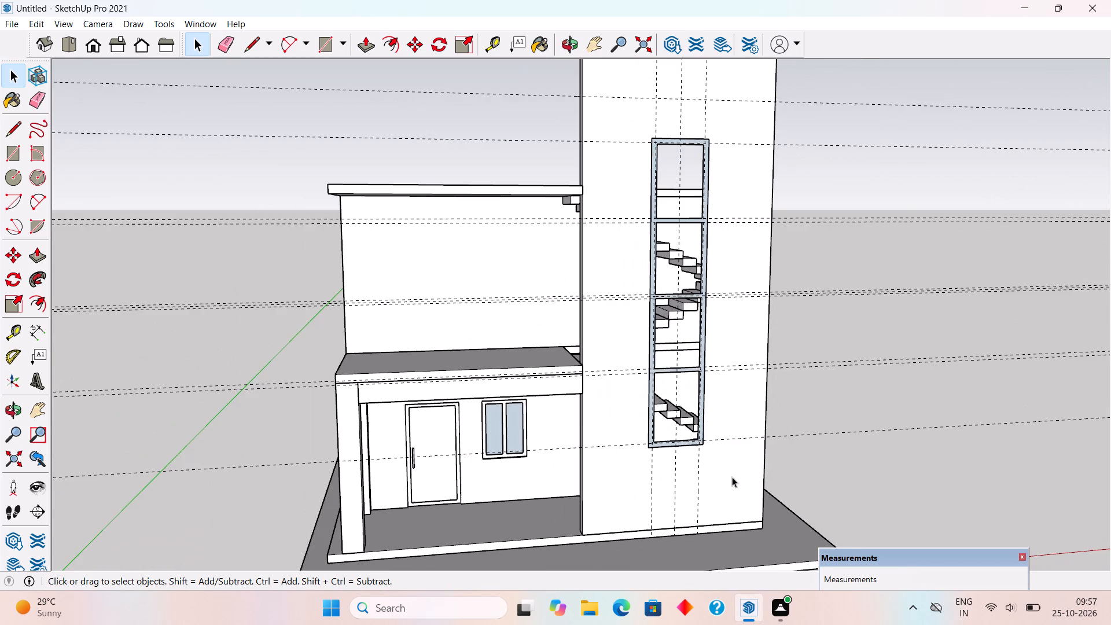
pyautogui.scroll(2, 682, 149)
pyautogui.press('p')
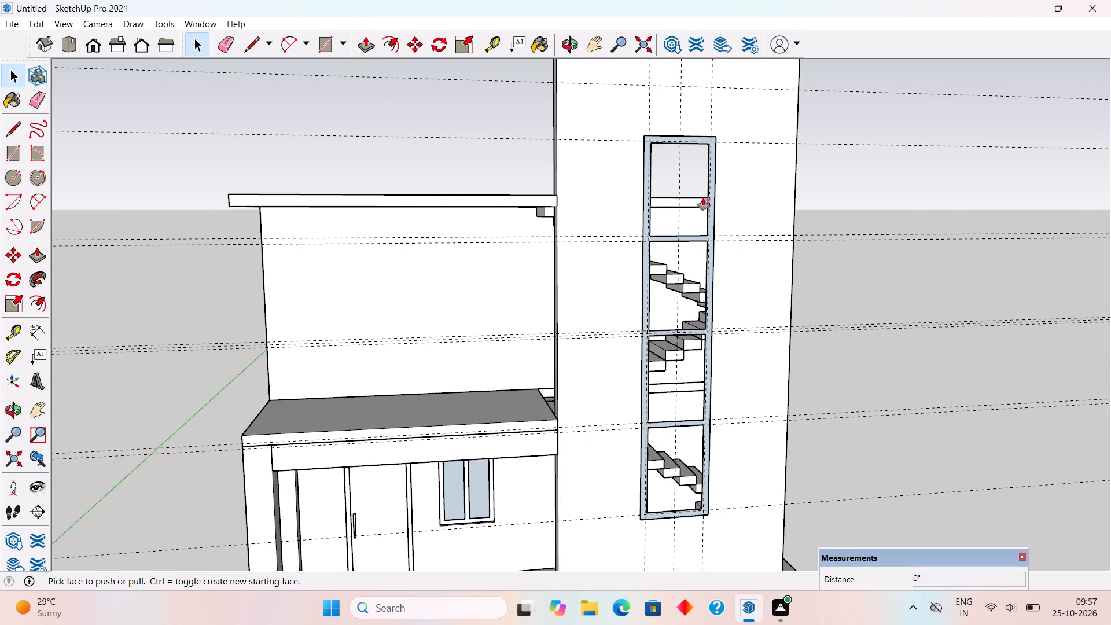
pyautogui.click(713, 218)
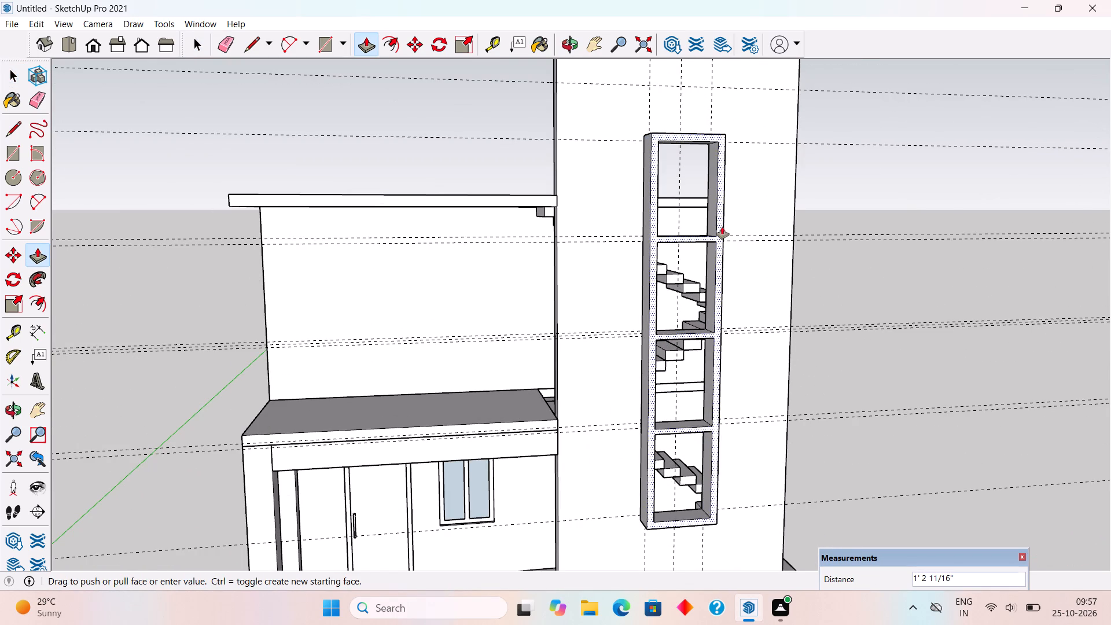
pyautogui.write('4"')
pyautogui.press('Return')
pyautogui.press('space')
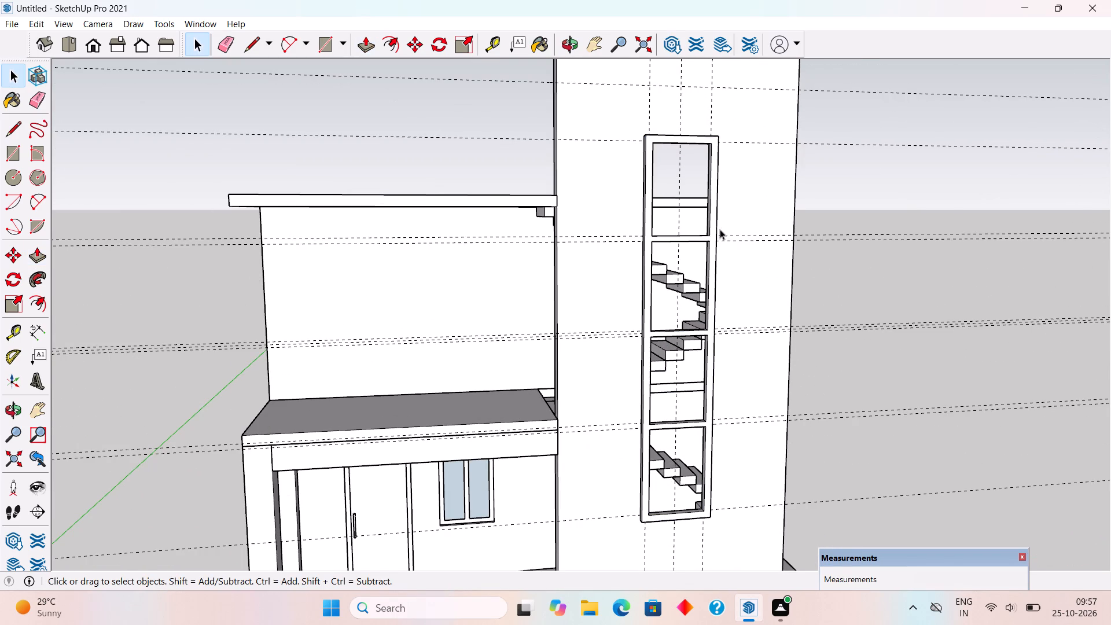
# Make a group of the tall window's extruded frame and crossbars.
pyautogui.tripleClick(710, 242)
pyautogui.click(710, 242)
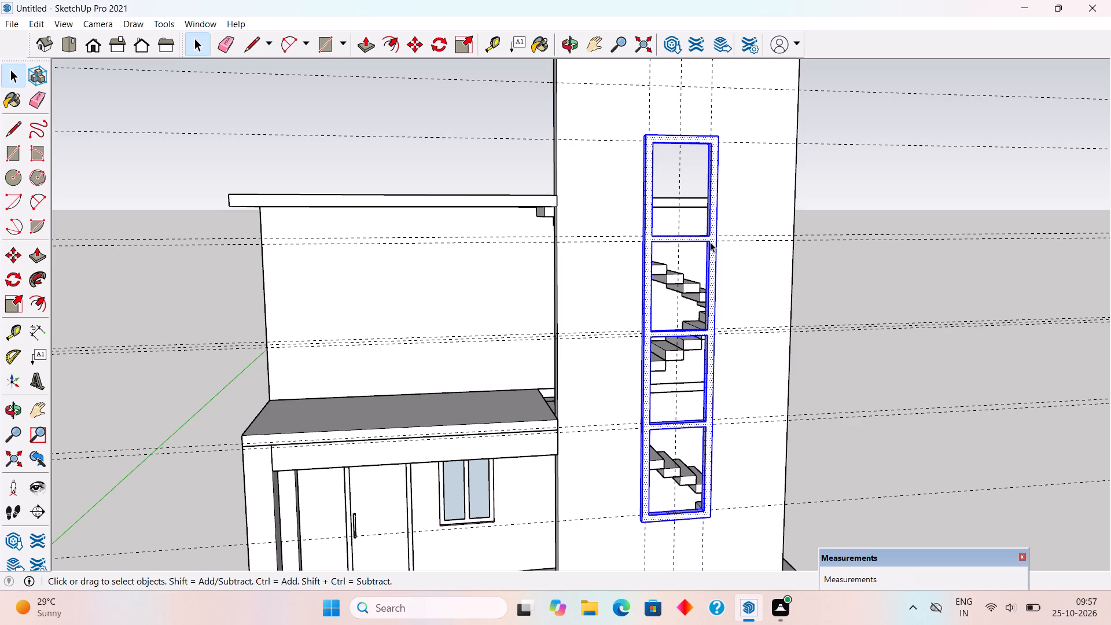
pyautogui.rightClick(710, 242)
pyautogui.click(730, 370)
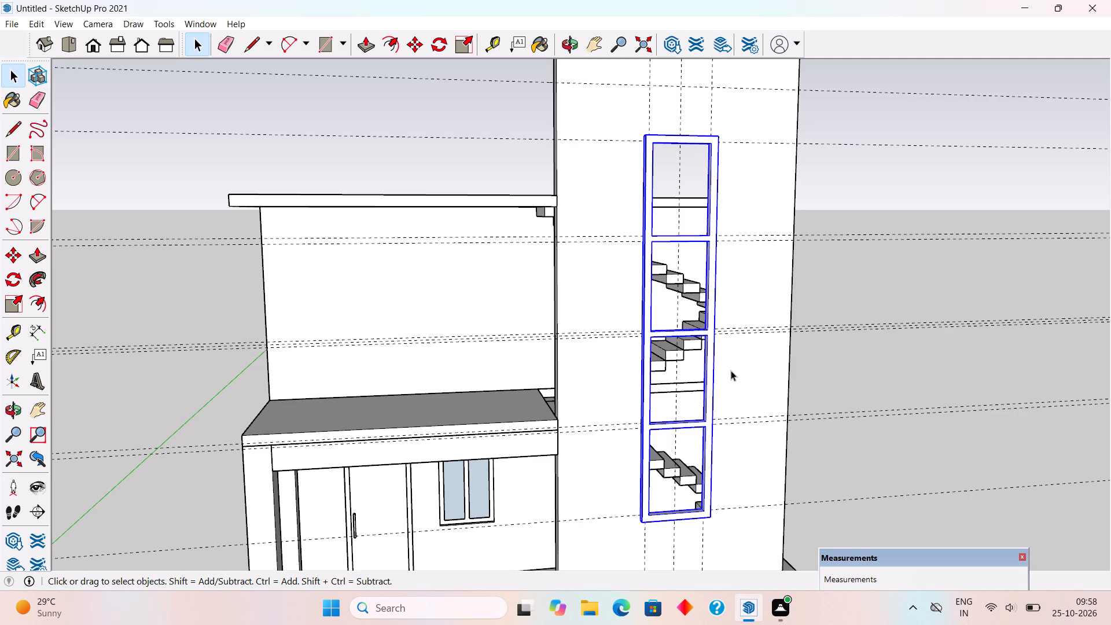
# Move the window frame group 4" back into the stair wall, from its front bottom corner to the wall face.
pyautogui.scroll(-3, 731, 370)
pyautogui.scroll(4, 723, 459)
pyautogui.scroll(-3, 653, 331)
pyautogui.moveTo(668, 479); pyautogui.dragTo(834, 454, button='middle')
pyautogui.scroll(6, 834, 454)
pyautogui.scroll(6, 644, 418)
pyautogui.moveTo(661, 413); pyautogui.dragTo(693, 476, button='middle')
pyautogui.scroll(5, 701, 470)
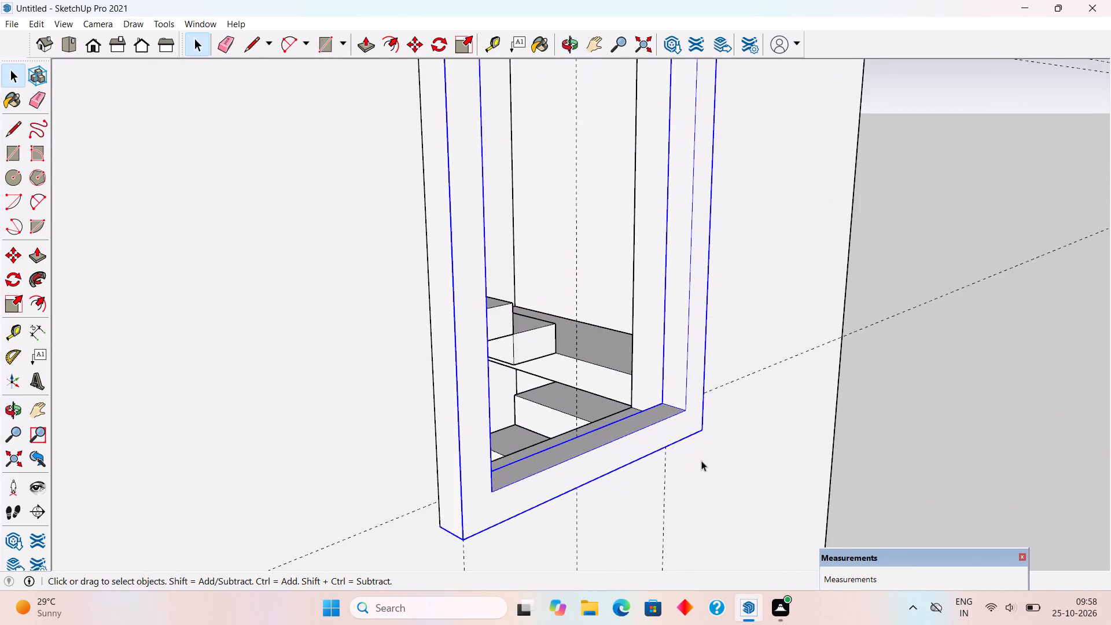
pyautogui.scroll(2, 691, 432)
pyautogui.press('m')
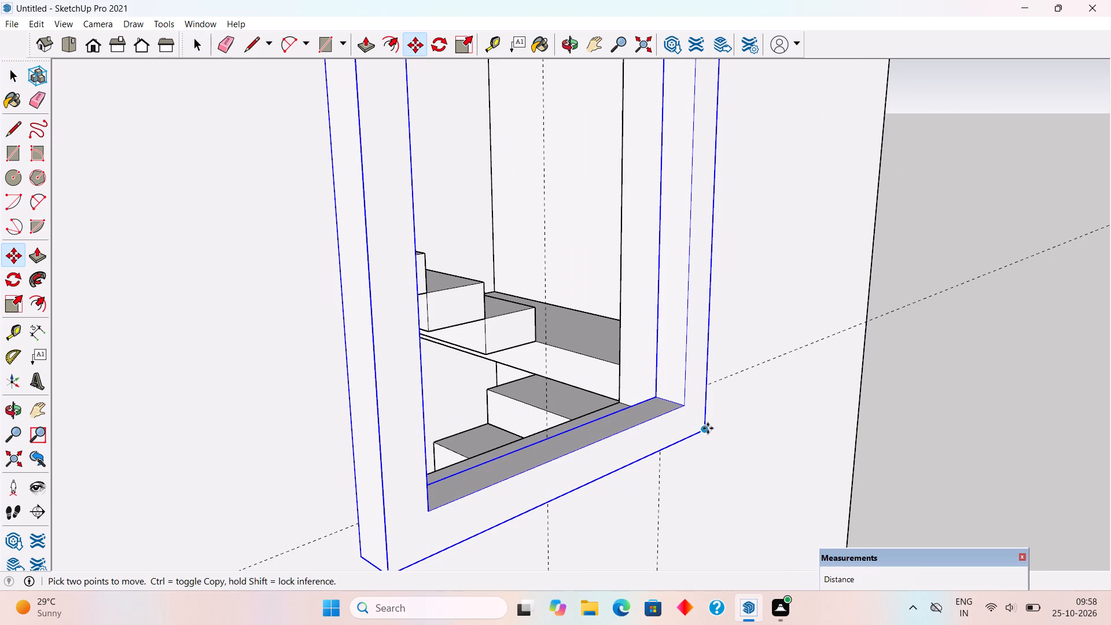
pyautogui.click(707, 428)
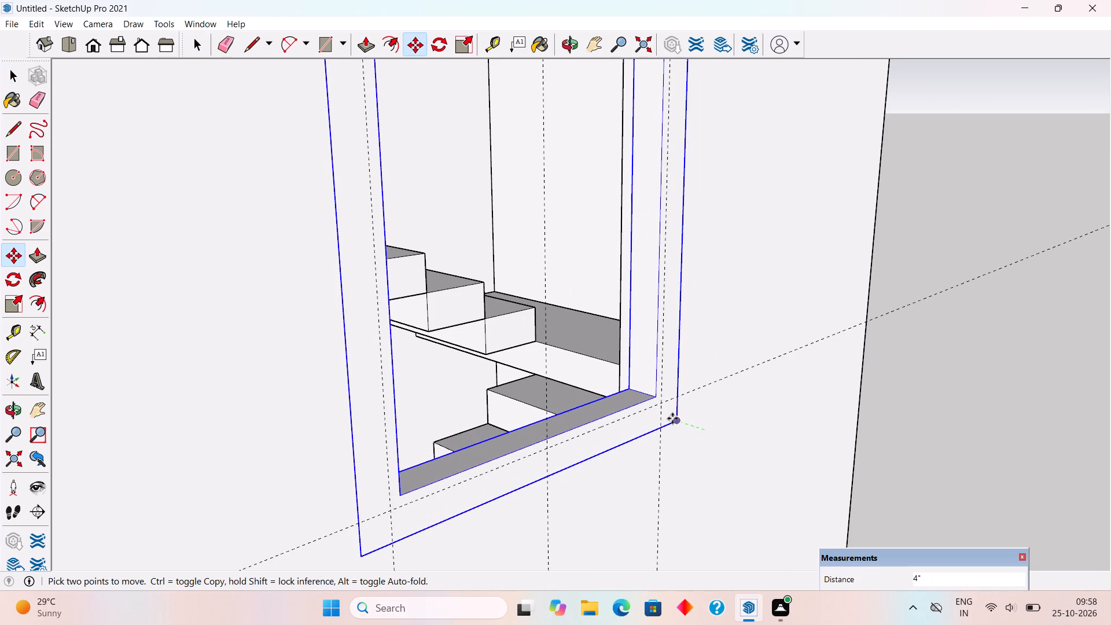
pyautogui.click(672, 418)
pyautogui.press('space')
pyautogui.scroll(-5, 672, 418)
pyautogui.press('space')
pyautogui.click(821, 299)
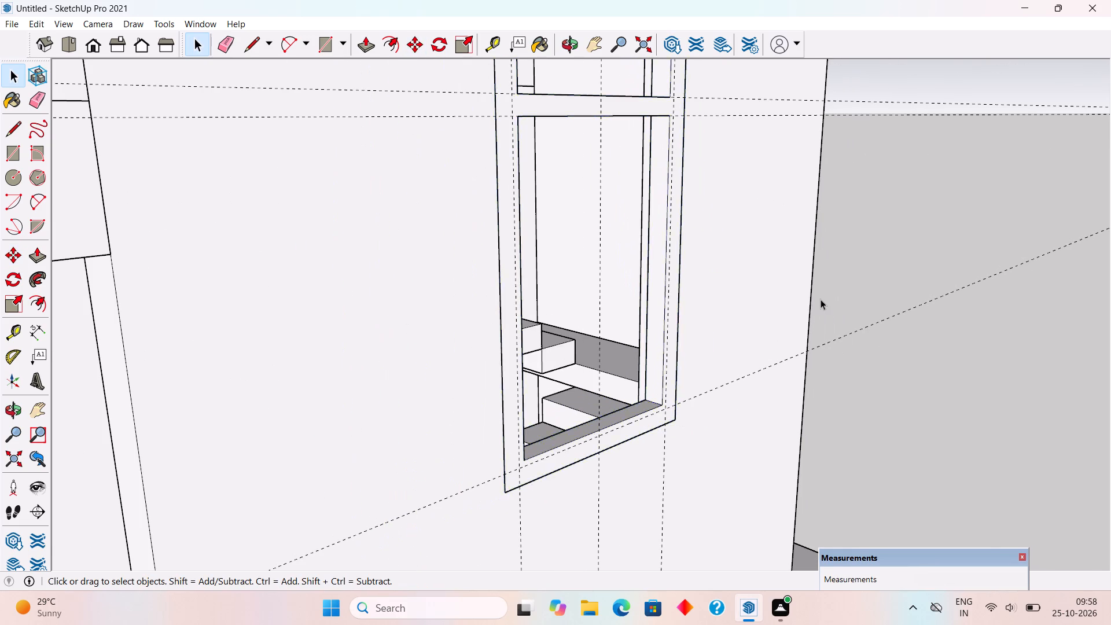
# Draw a 2' 10" by 4' 3 1/2" rectangle as the pane filling the tall window's topmost opening.
pyautogui.scroll(-19, 821, 299)
pyautogui.moveTo(821, 299); pyautogui.dragTo(717, 296, button='middle')
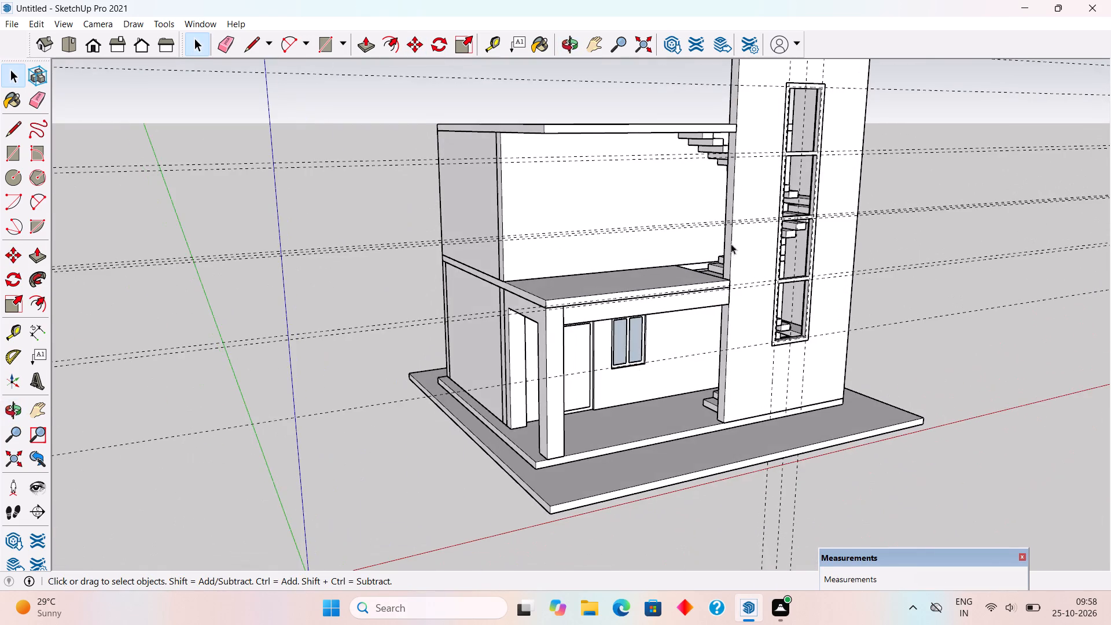
pyautogui.scroll(10, 816, 61)
pyautogui.moveTo(863, 115); pyautogui.dragTo(819, 107, button='middle')
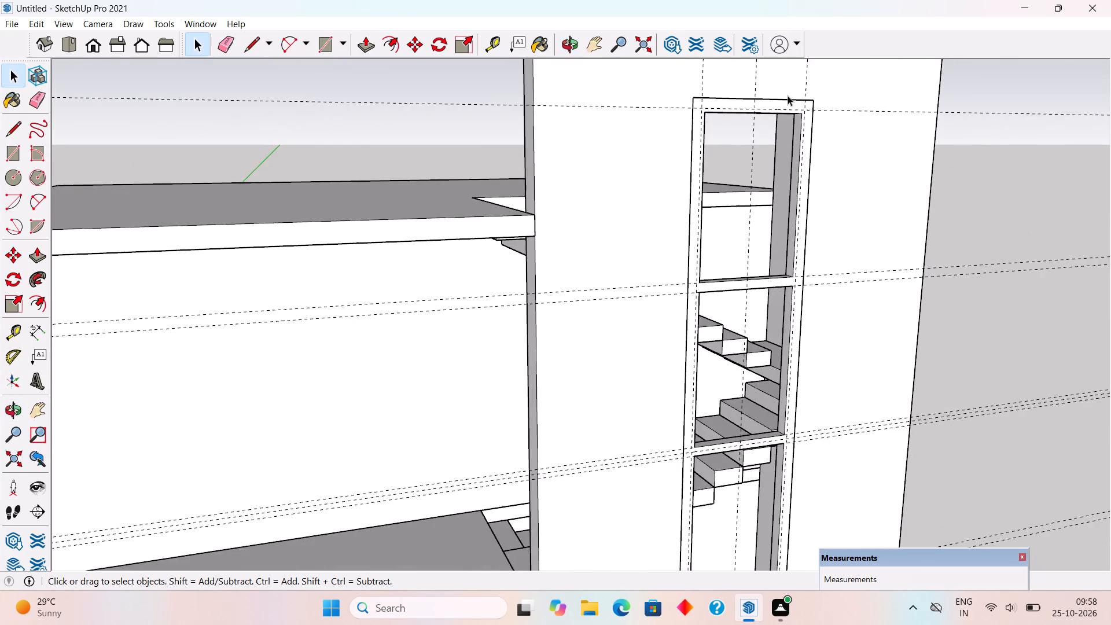
pyautogui.scroll(4, 788, 95)
pyautogui.press('r')
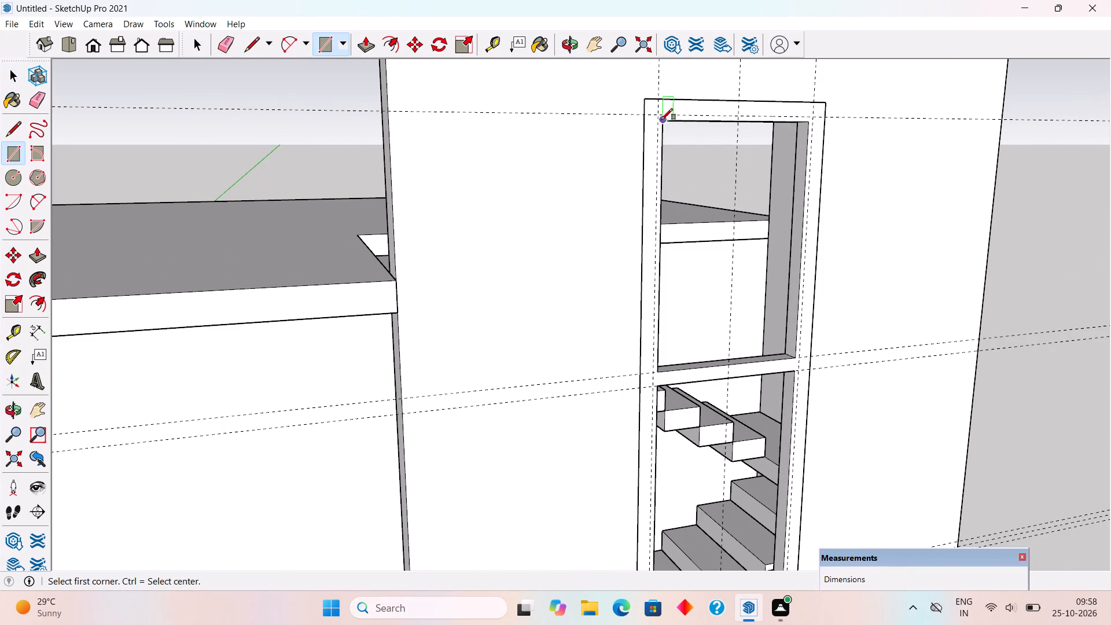
pyautogui.click(663, 122)
pyautogui.click(797, 354)
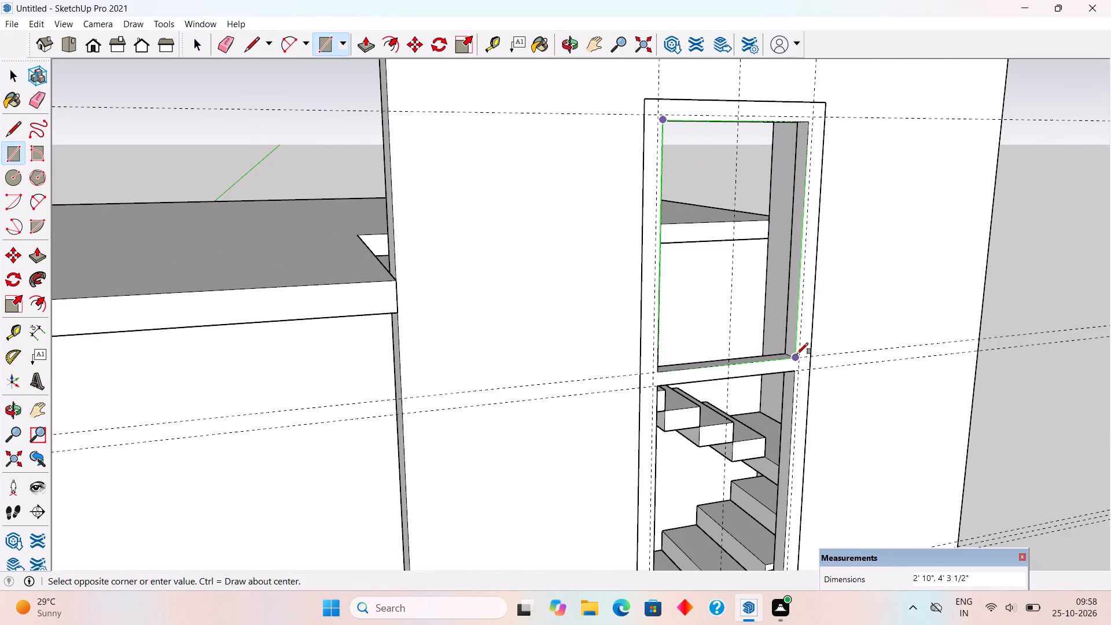
# Draw a 2' 10" by 4' 3" rectangle as the pane filling the tall window's second opening from the top.
pyautogui.click(657, 386)
pyautogui.scroll(-2, 638, 332)
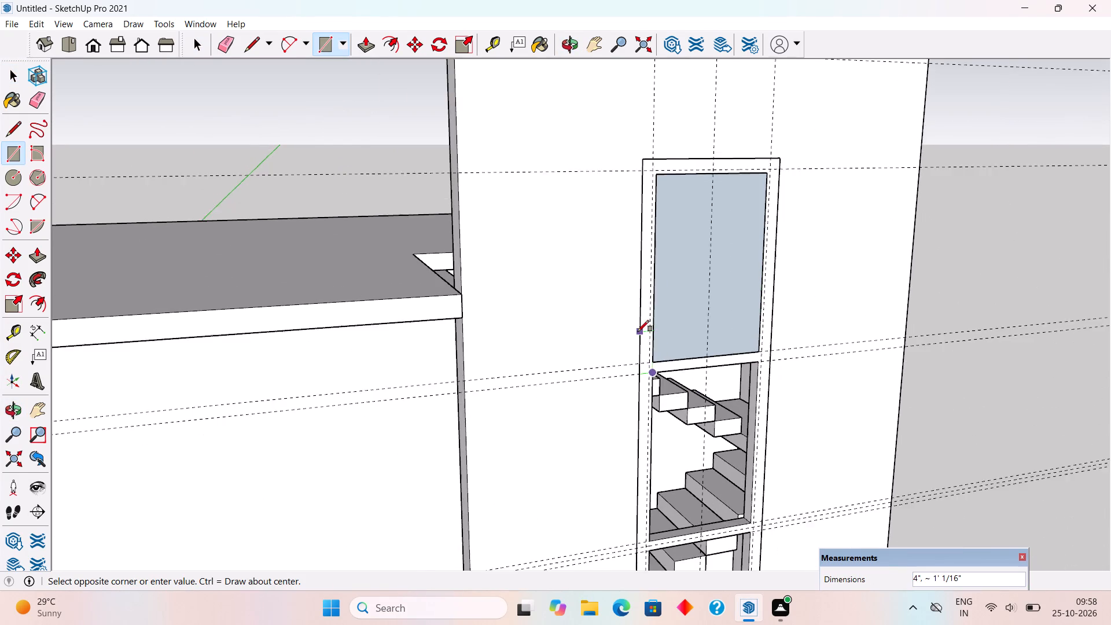
pyautogui.scroll(-6, 638, 332)
pyautogui.scroll(11, 729, 487)
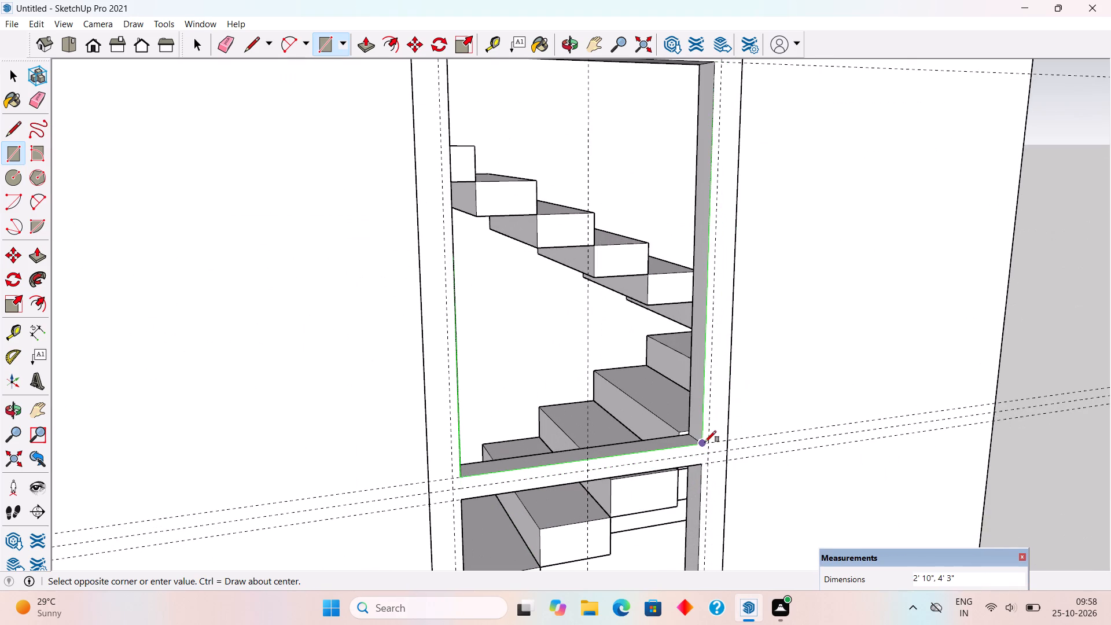
pyautogui.click(705, 442)
# Draw a 2' 10" by 4' 3" rectangle as the pane filling the tall window's third opening from the top.
pyautogui.scroll(-15, 640, 291)
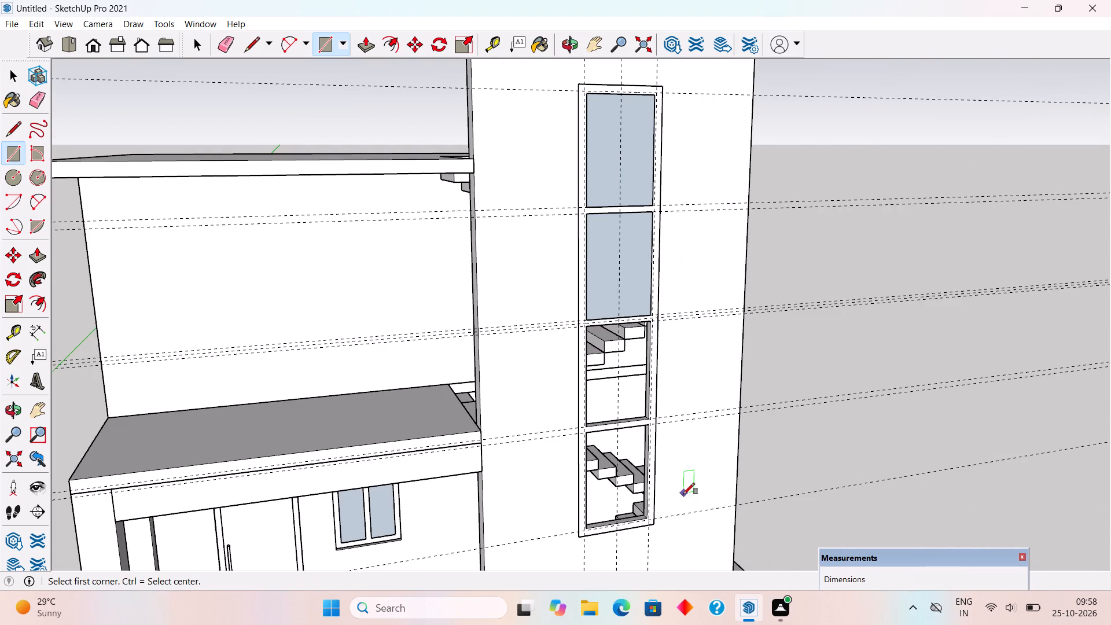
pyautogui.scroll(5, 653, 563)
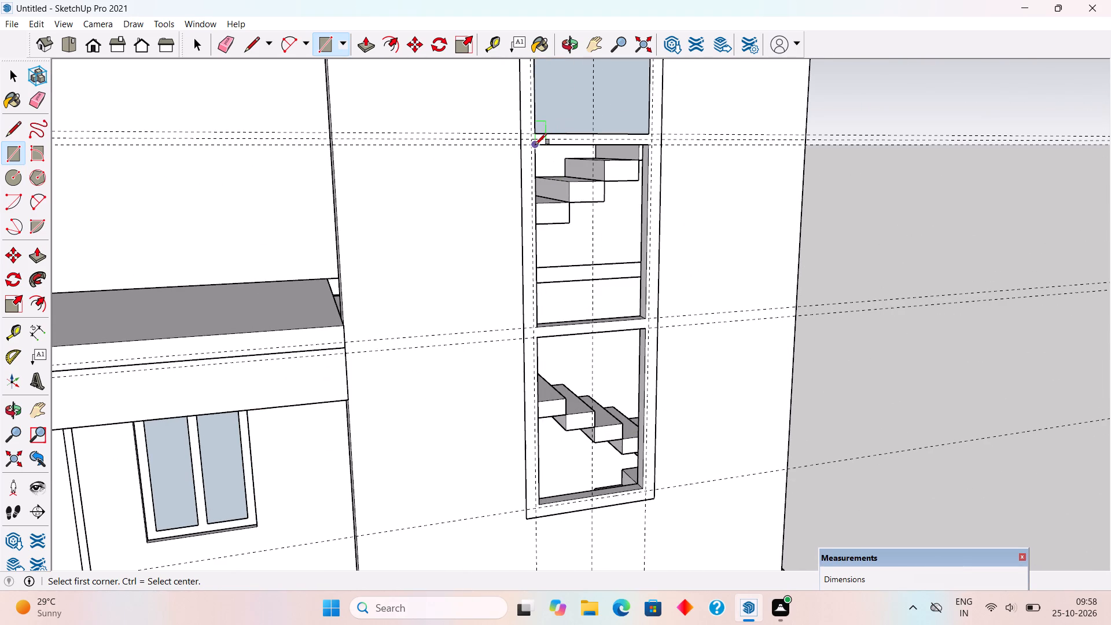
pyautogui.click(534, 145)
pyautogui.click(645, 320)
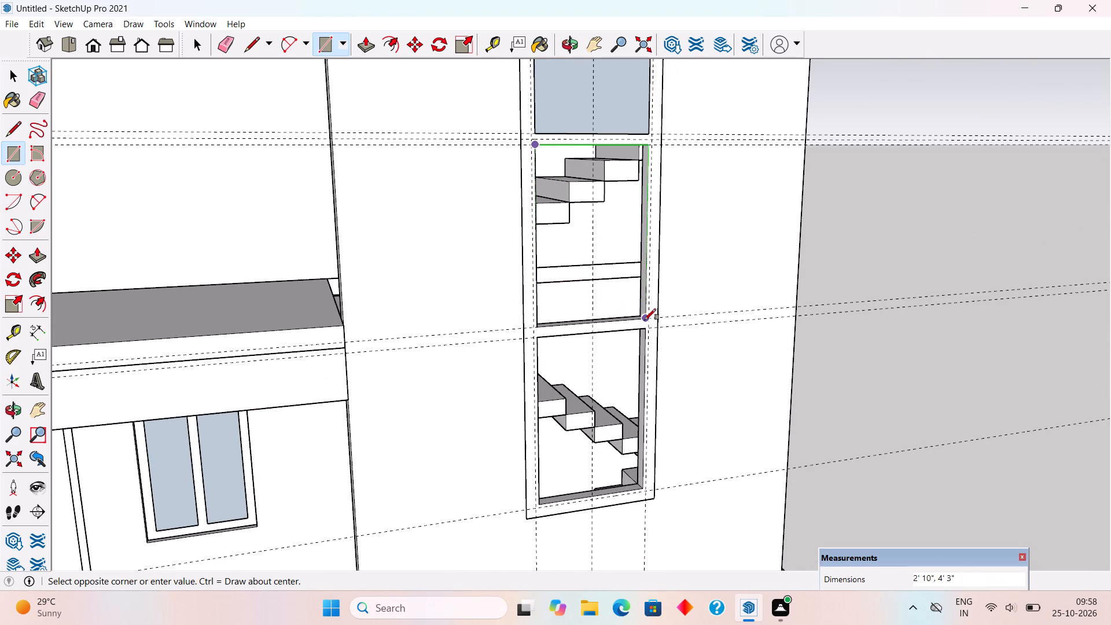
# Draw a 2' 10" by 4' 3 1/2" rectangle as the pane filling the tall window's bottom opening.
pyautogui.click(534, 342)
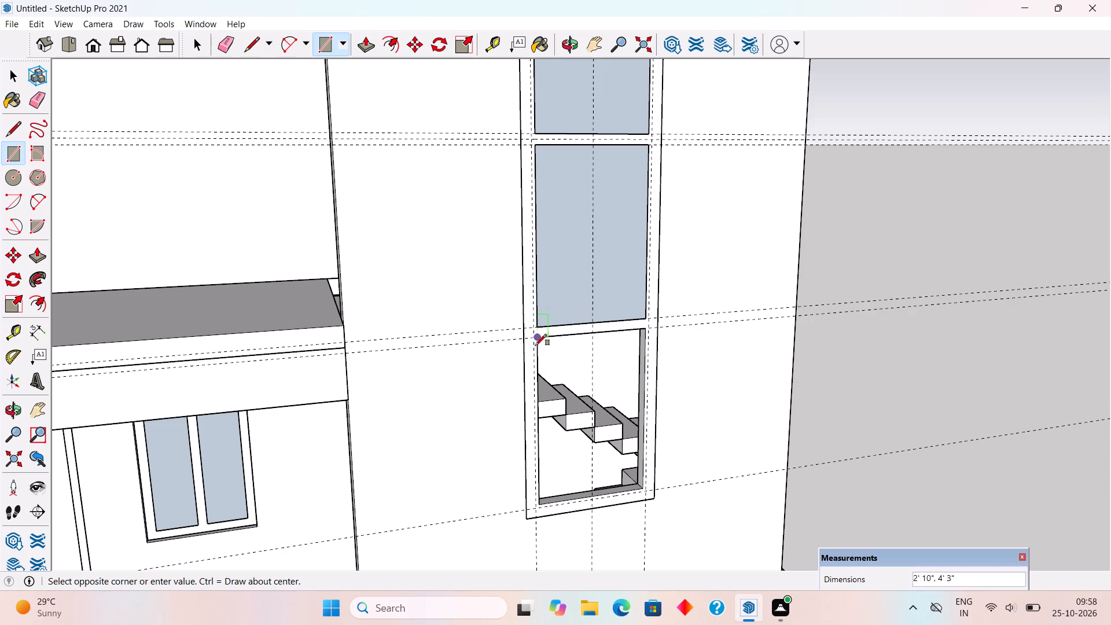
pyautogui.click(642, 493)
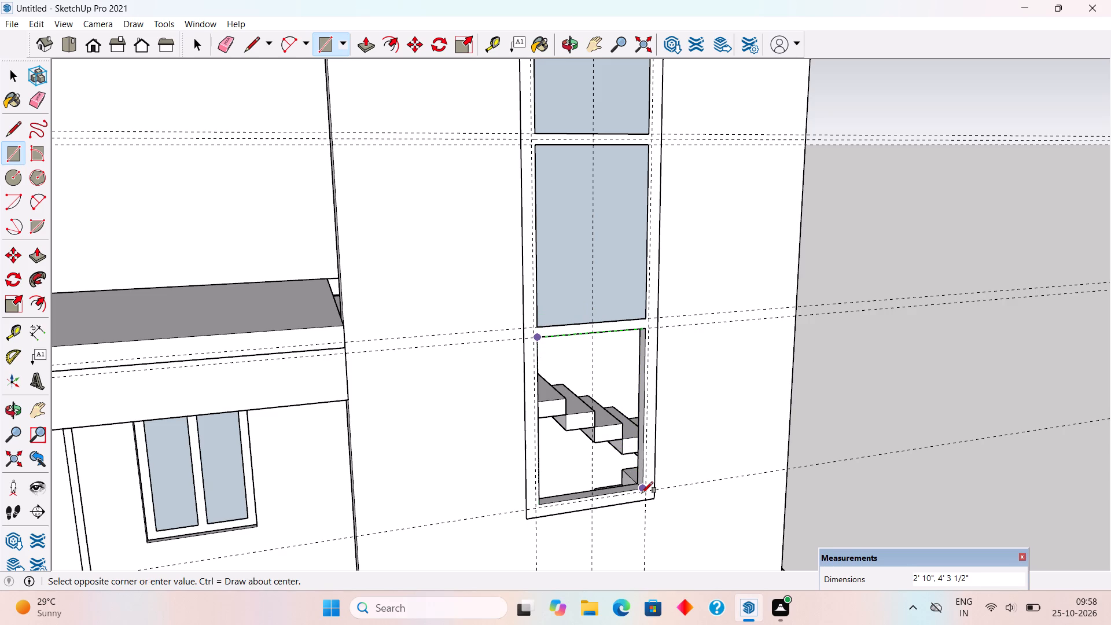
# Make separate groups of the tall window's bottom pane and the pane directly above it.
pyautogui.press('space')
pyautogui.tripleClick(624, 470)
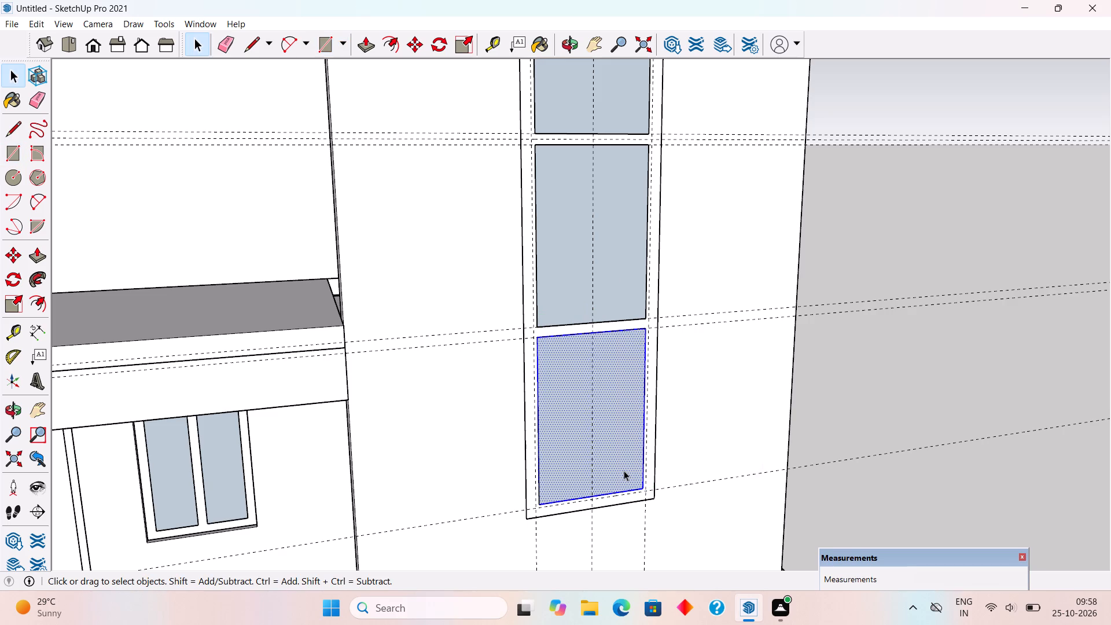
pyautogui.rightClick(624, 470)
pyautogui.click(660, 395)
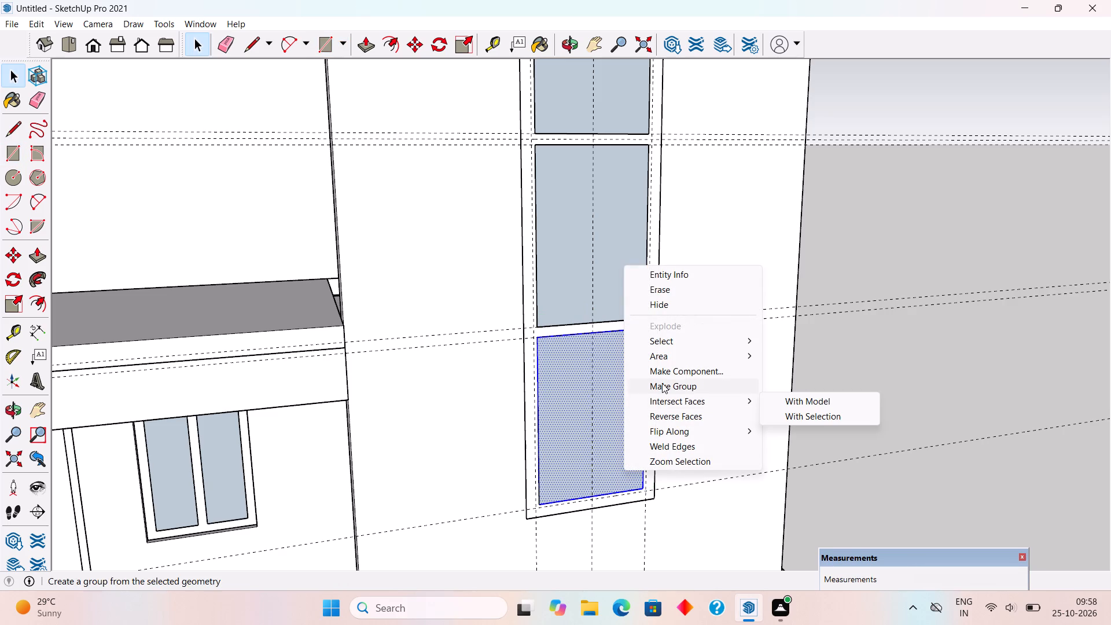
pyautogui.click(662, 383)
pyautogui.tripleClick(614, 257)
pyautogui.rightClick(614, 257)
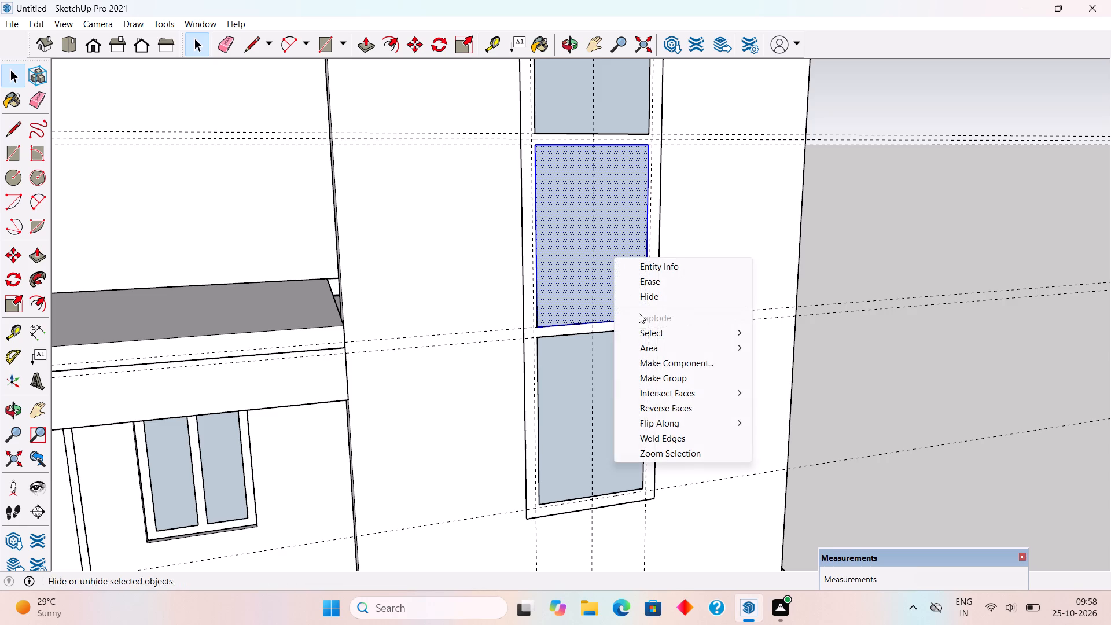
pyautogui.click(666, 376)
# Make separate groups of the tall window's topmost pane and its second pane from the top.
pyautogui.scroll(-8, 666, 376)
pyautogui.scroll(1, 666, 376)
pyautogui.scroll(-2, 666, 376)
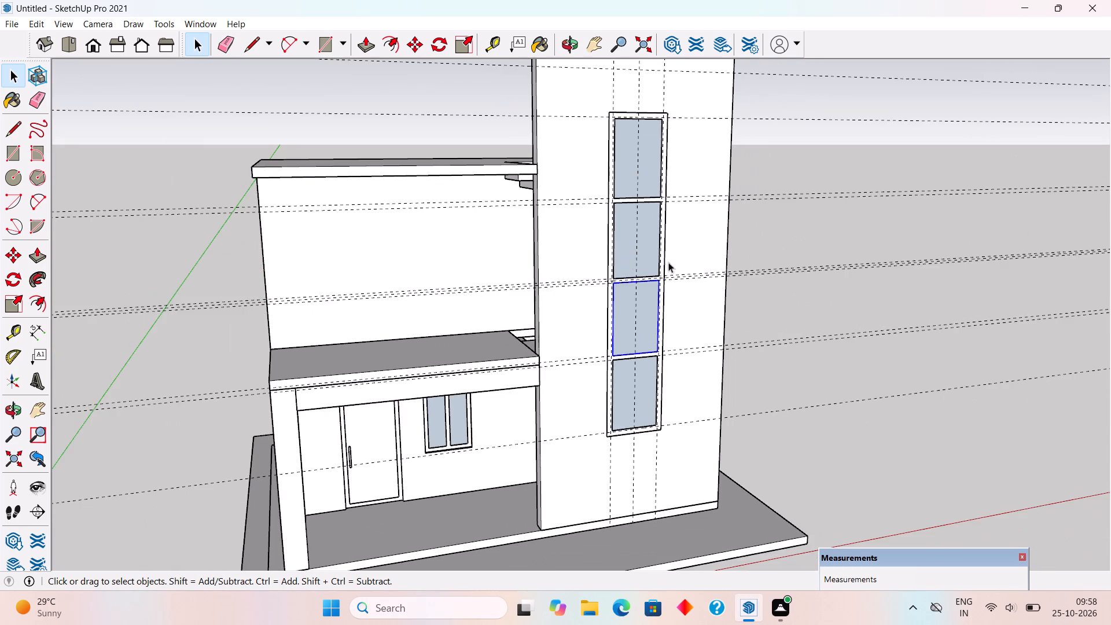
pyautogui.scroll(8, 632, 131)
pyautogui.tripleClick(629, 150)
pyautogui.rightClick(629, 150)
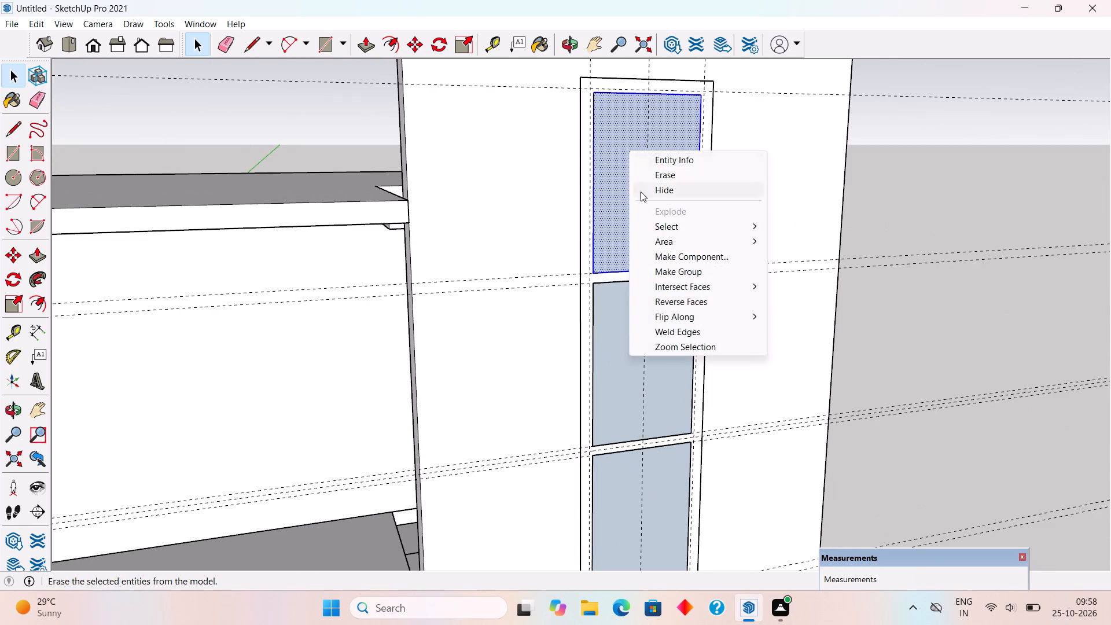
pyautogui.click(667, 265)
pyautogui.tripleClick(661, 320)
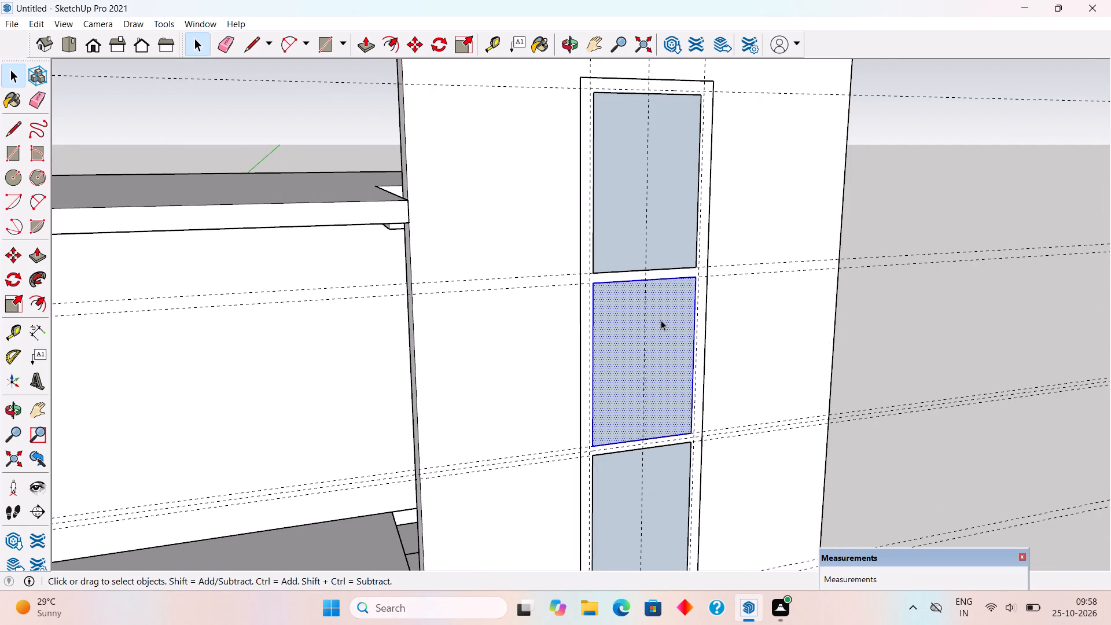
pyautogui.rightClick(661, 320)
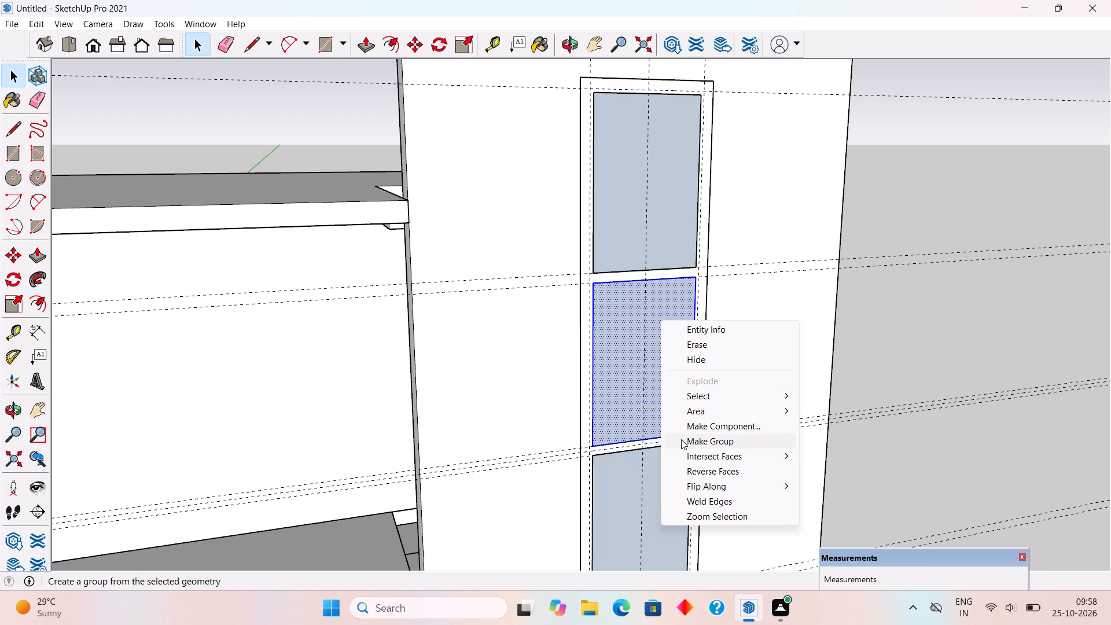
pyautogui.click(681, 439)
pyautogui.click(844, 325)
# Delete all construction guides from the model.
pyautogui.scroll(-5, 851, 317)
pyautogui.moveTo(802, 312); pyautogui.dragTo(759, 328, button='middle')
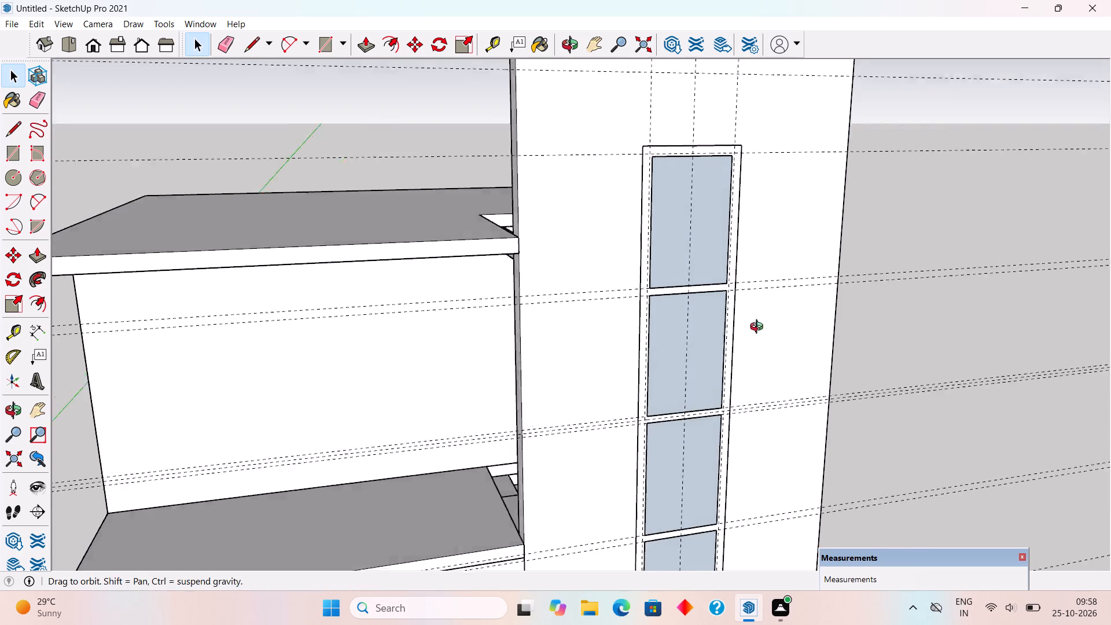
pyautogui.moveTo(759, 328); pyautogui.dragTo(645, 294, button='middle')
pyautogui.scroll(-4, 654, 306)
pyautogui.scroll(-5, 626, 253)
pyautogui.moveTo(678, 340); pyautogui.dragTo(751, 292, button='middle')
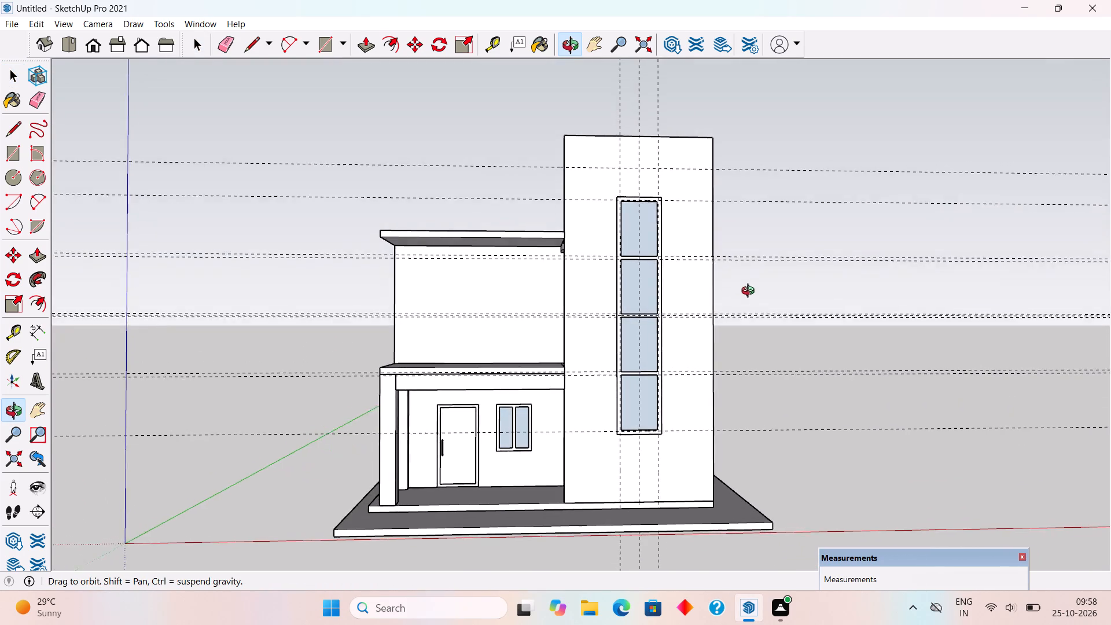
pyautogui.moveTo(751, 292); pyautogui.dragTo(752, 293, button='middle')
pyautogui.scroll(2, 608, 223)
pyautogui.moveTo(631, 238); pyautogui.dragTo(657, 271, button='middle')
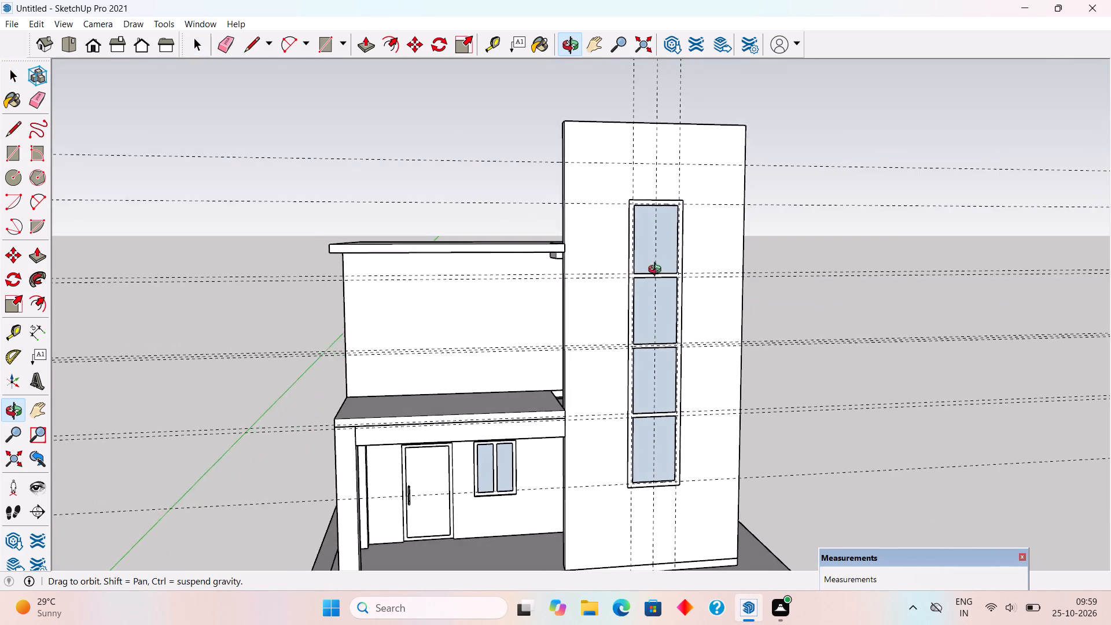
pyautogui.moveTo(657, 271); pyautogui.dragTo(669, 273, button='middle')
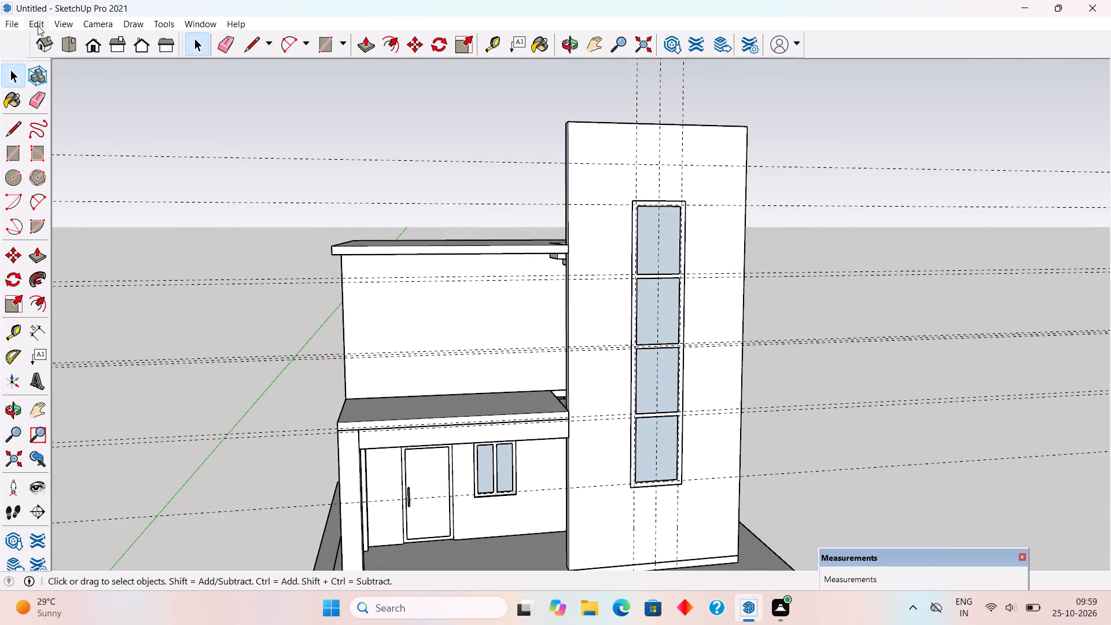
pyautogui.click(38, 25)
pyautogui.click(137, 155)
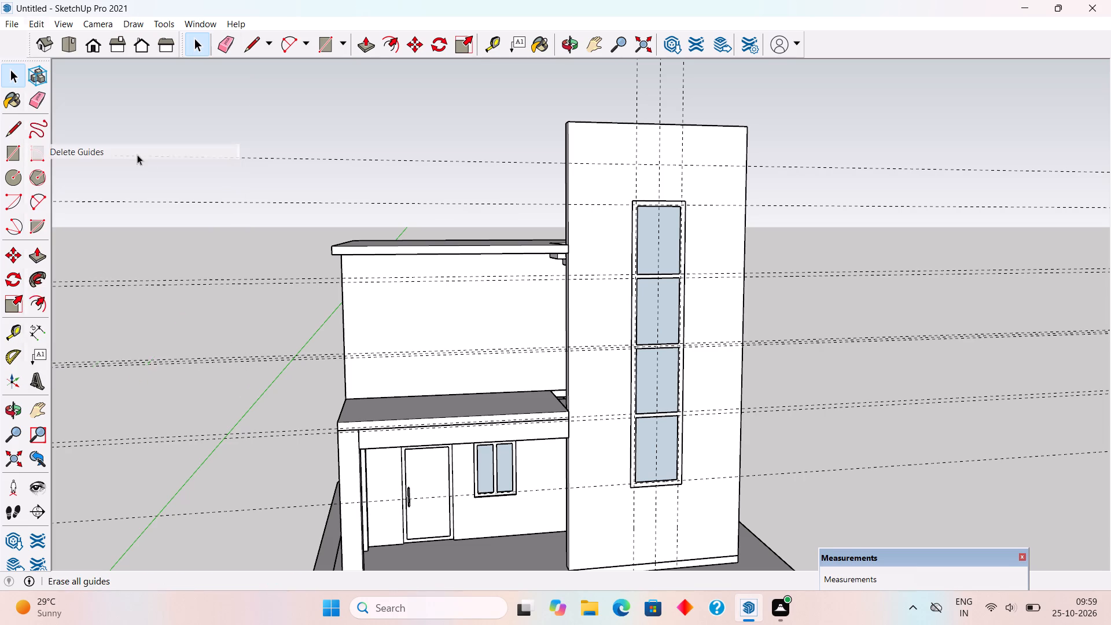
# Hide everything except the stair wall group by inverting its selection.
pyautogui.click(621, 187)
pyautogui.rightClick(621, 187)
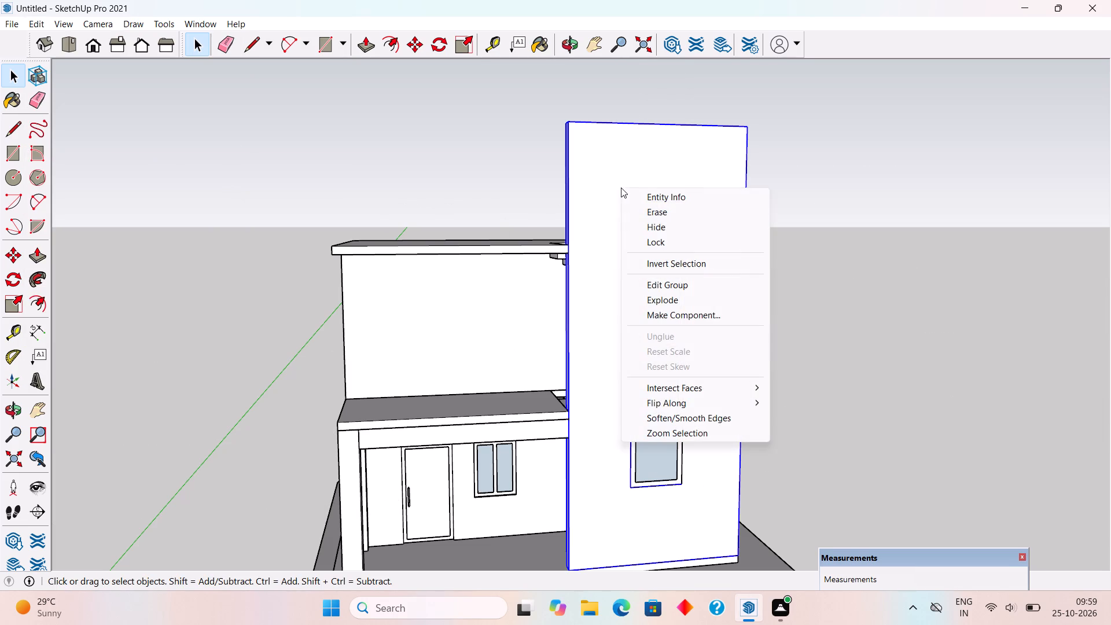
pyautogui.click(675, 261)
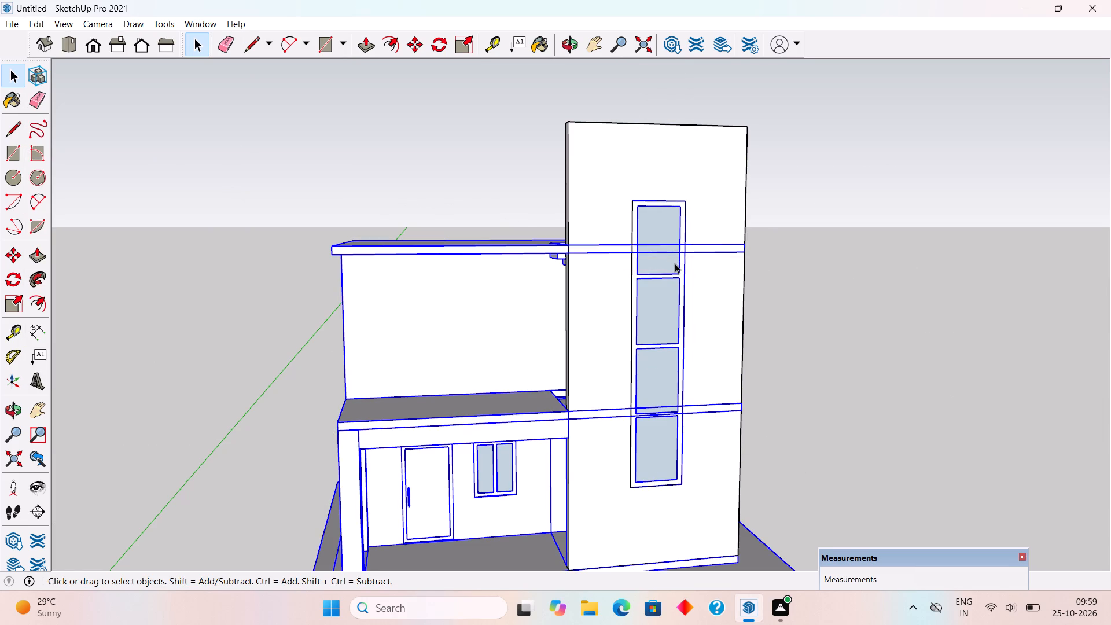
pyautogui.rightClick(674, 263)
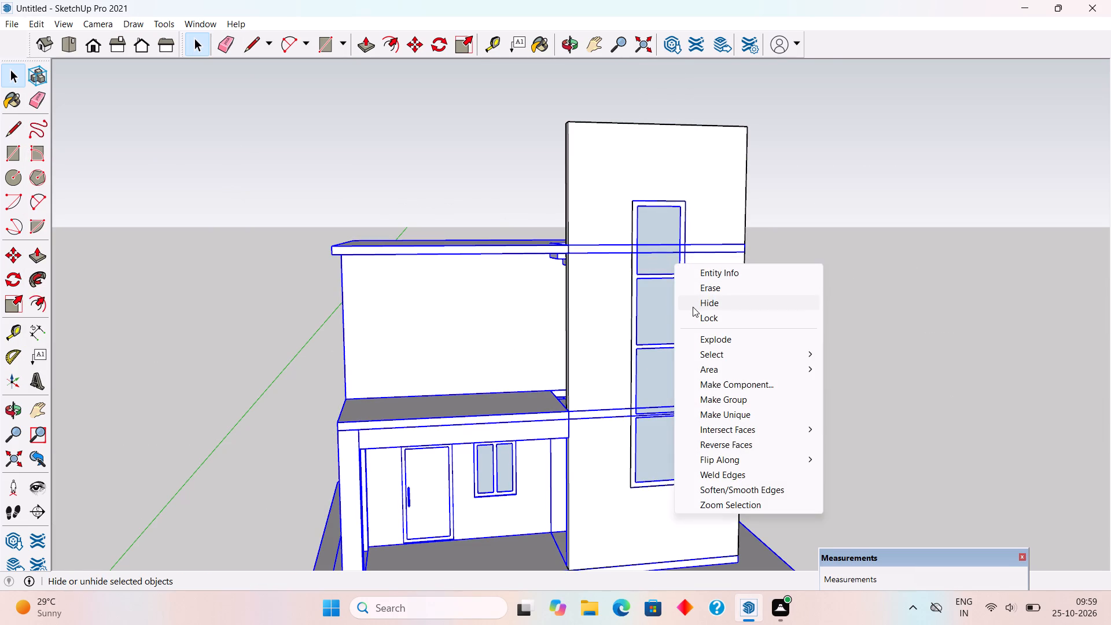
pyautogui.click(693, 307)
# Inside the stair wall group, pull the wall's top face up by 3' and leave the group.
pyautogui.moveTo(652, 259); pyautogui.dragTo(580, 231, button='middle')
pyautogui.scroll(-3, 580, 231)
pyautogui.scroll(2, 592, 381)
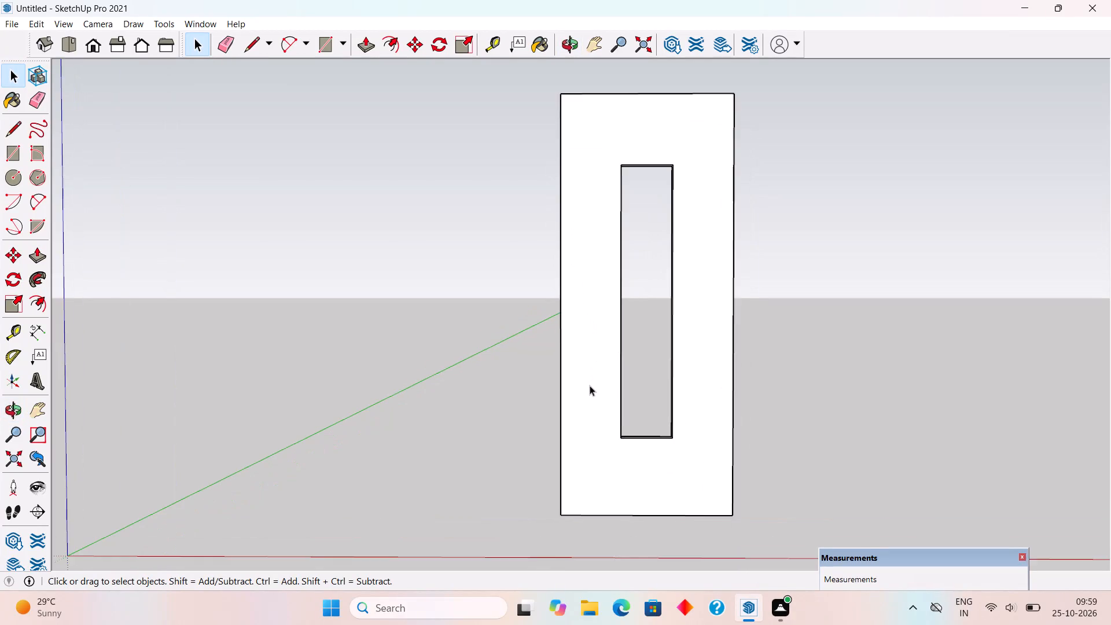
pyautogui.scroll(1, 590, 385)
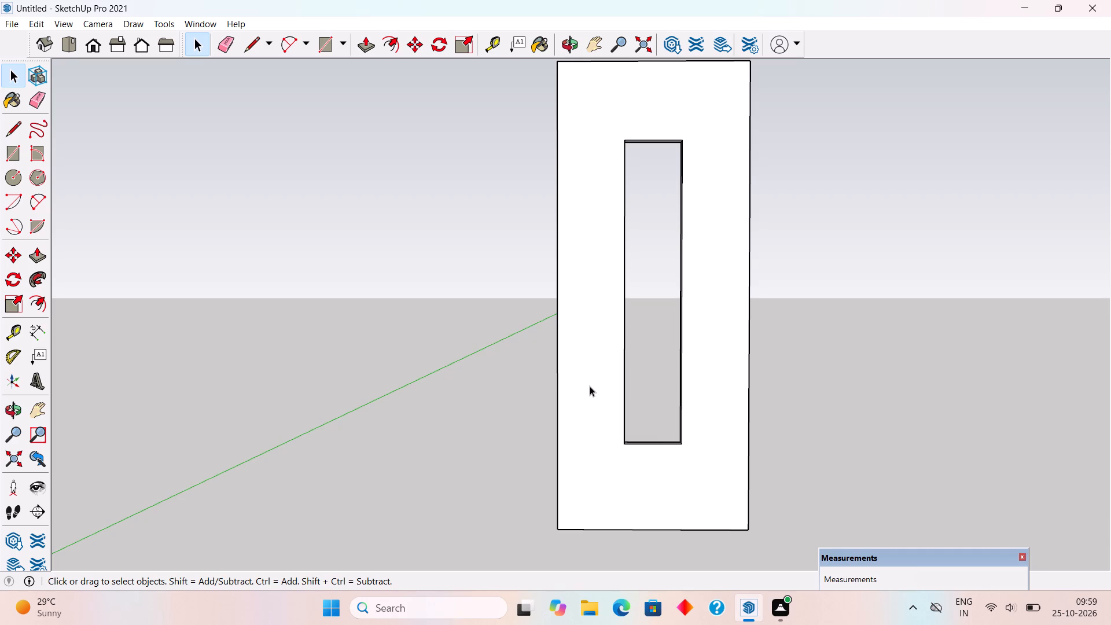
pyautogui.scroll(-7, 694, 480)
pyautogui.moveTo(694, 481); pyautogui.dragTo(697, 420, button='middle')
pyautogui.scroll(-1, 713, 400)
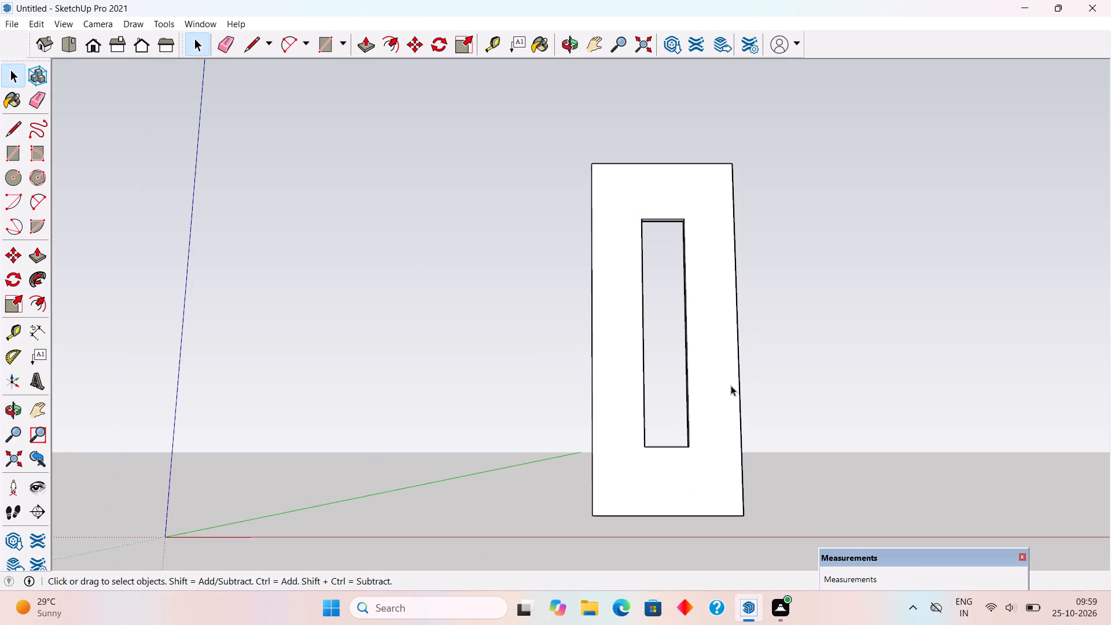
pyautogui.moveTo(706, 322); pyautogui.dragTo(779, 367, button='middle')
pyautogui.scroll(2, 715, 207)
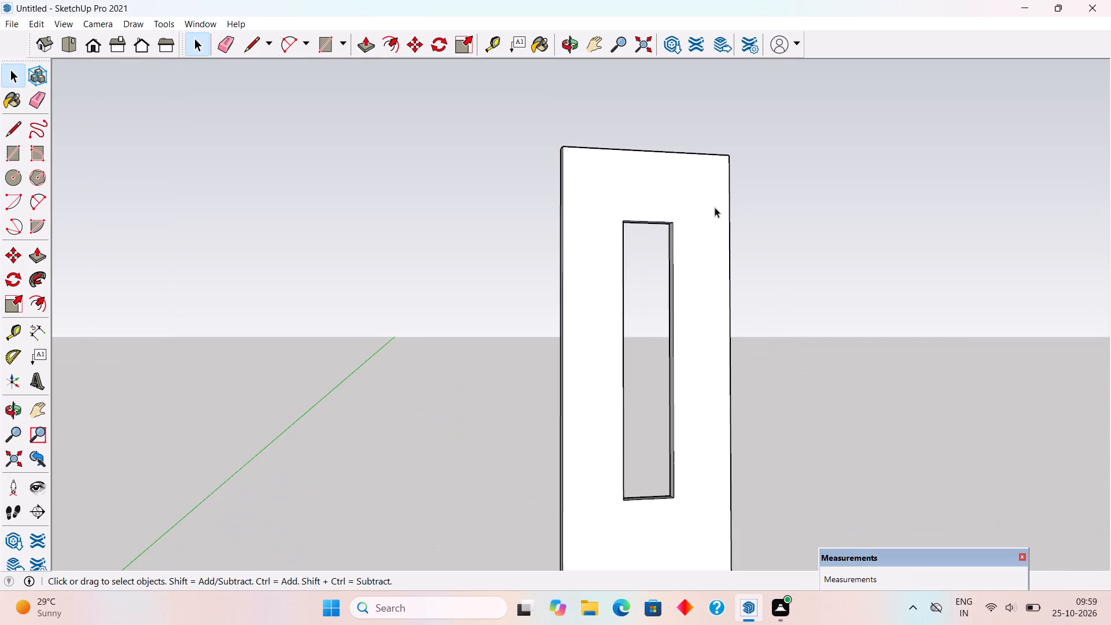
pyautogui.scroll(1, 715, 207)
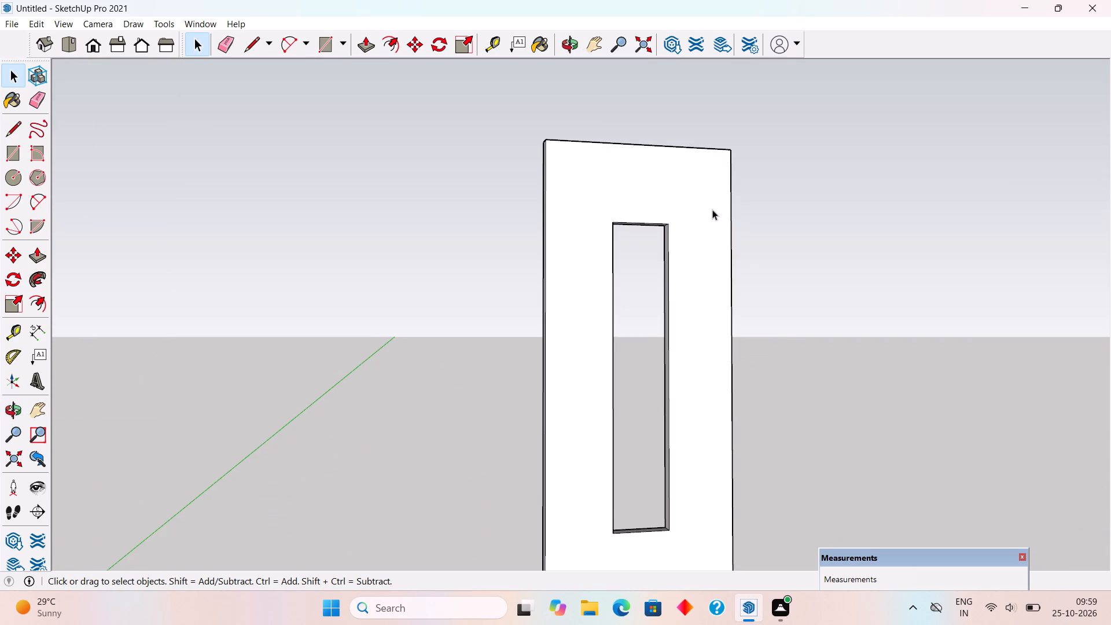
pyautogui.scroll(2, 712, 209)
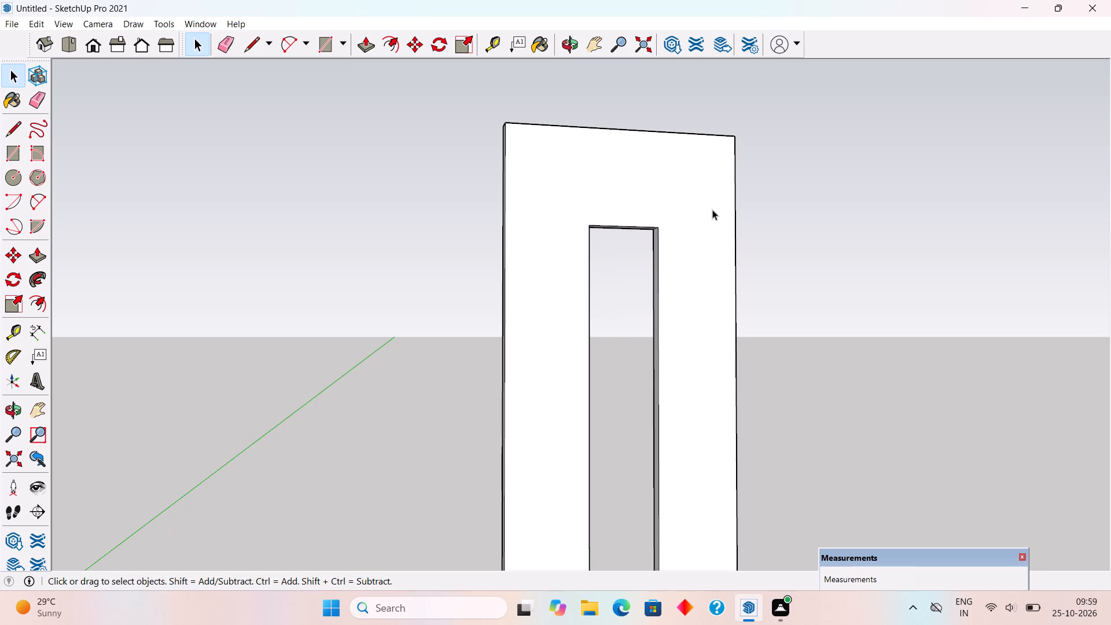
pyautogui.scroll(-2, 712, 209)
pyautogui.moveTo(698, 220); pyautogui.dragTo(358, 366, button='middle')
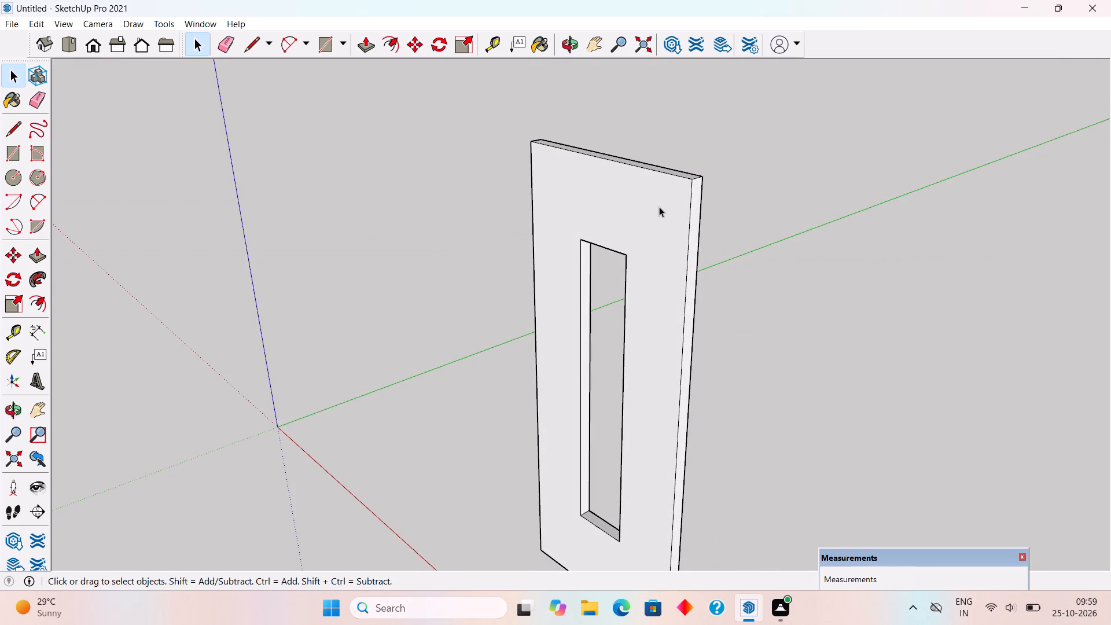
pyautogui.tripleClick(659, 207)
pyautogui.moveTo(674, 166); pyautogui.dragTo(722, 398, button='middle')
pyautogui.scroll(5, 701, 334)
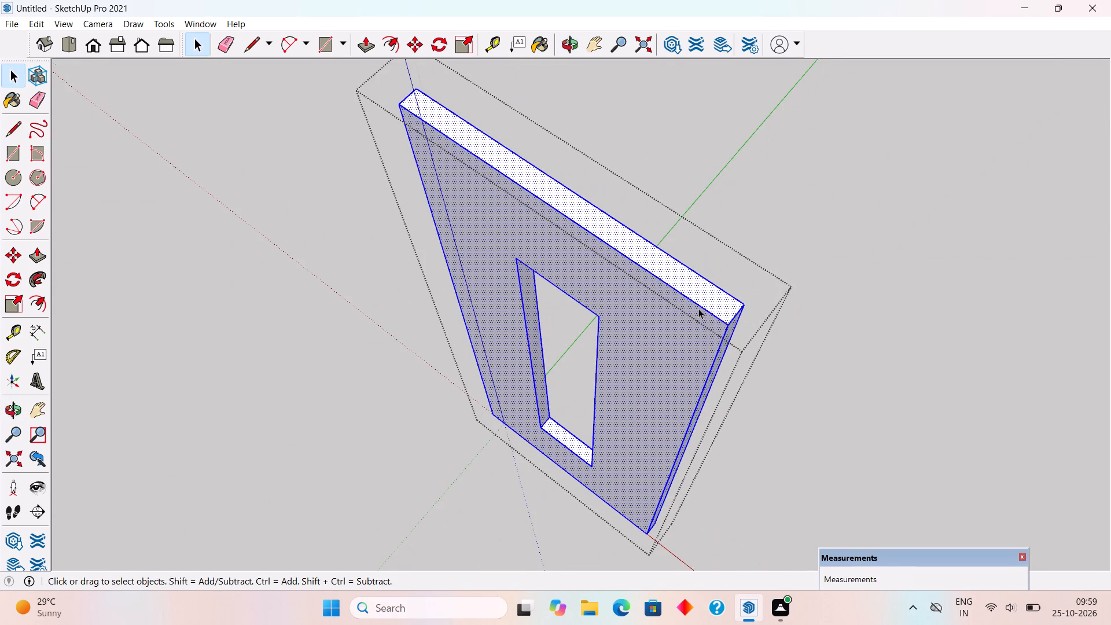
pyautogui.press('p')
pyautogui.click(703, 293)
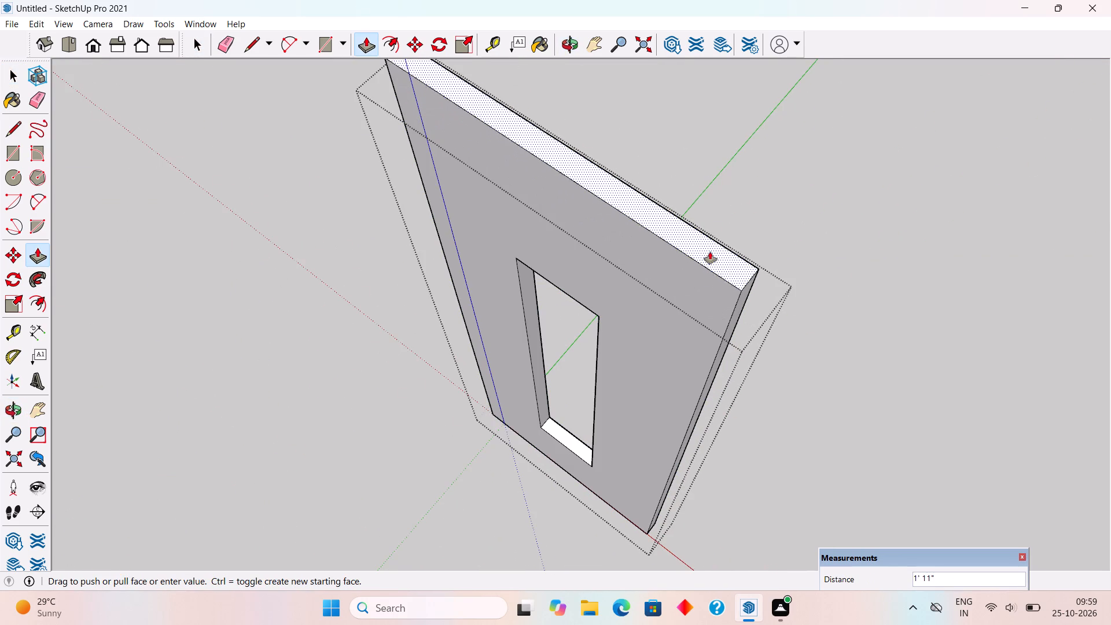
pyautogui.write("3'")
pyautogui.press('Return')
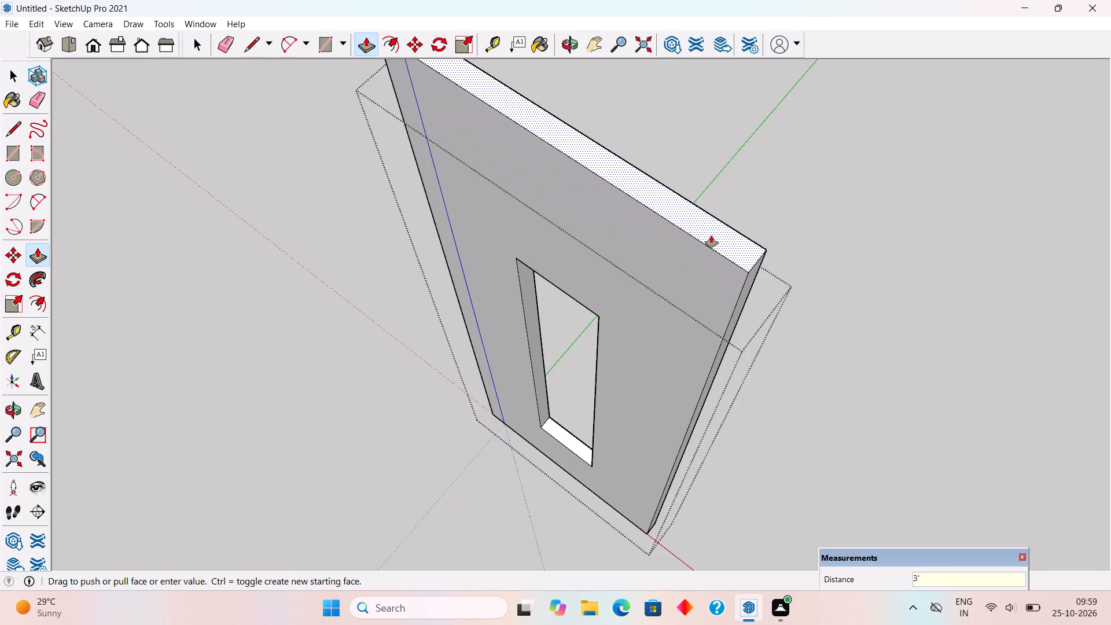
pyautogui.press('space')
pyautogui.scroll(-6, 711, 236)
pyautogui.moveTo(699, 371); pyautogui.dragTo(757, 132, button='middle')
pyautogui.scroll(-1, 794, 132)
pyautogui.click(943, 182)
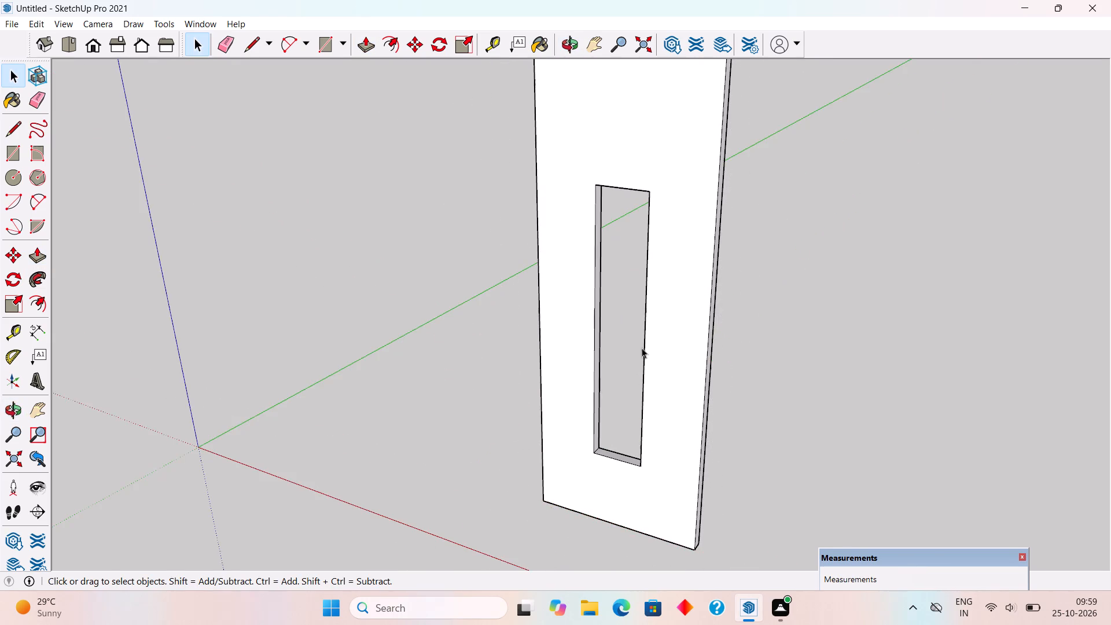
# Place a horizontal guide 2' below the top edge of the stair wall's front face.
pyautogui.moveTo(595, 387); pyautogui.dragTo(839, 356, button='middle')
pyautogui.scroll(-3, 839, 356)
pyautogui.scroll(-3, 770, 318)
pyautogui.moveTo(757, 222); pyautogui.dragTo(700, 171, button='middle')
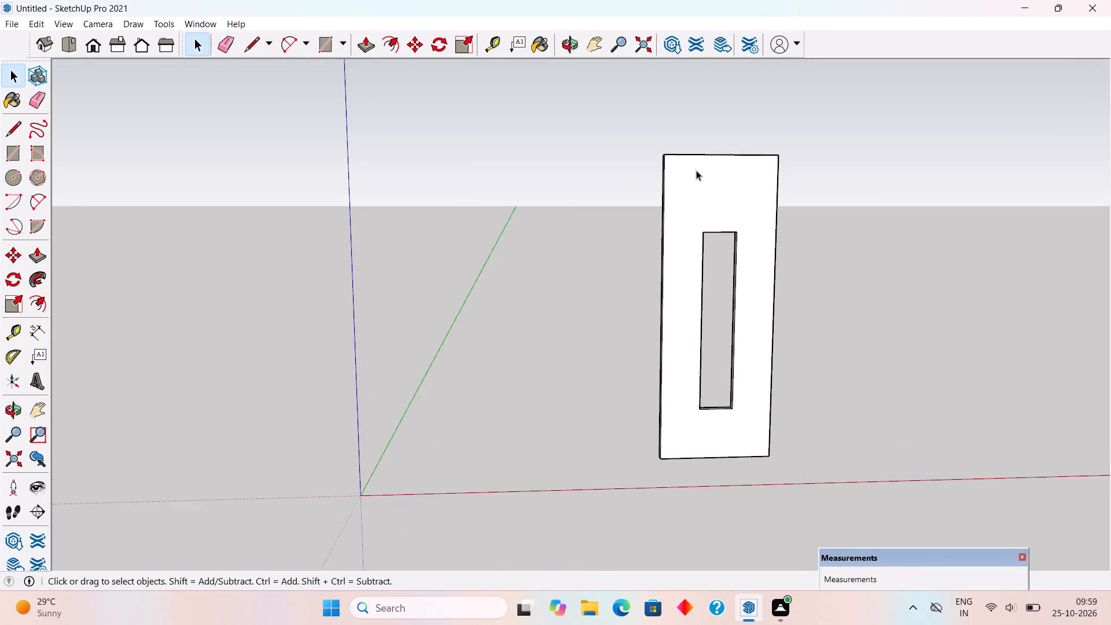
pyautogui.scroll(3, 696, 167)
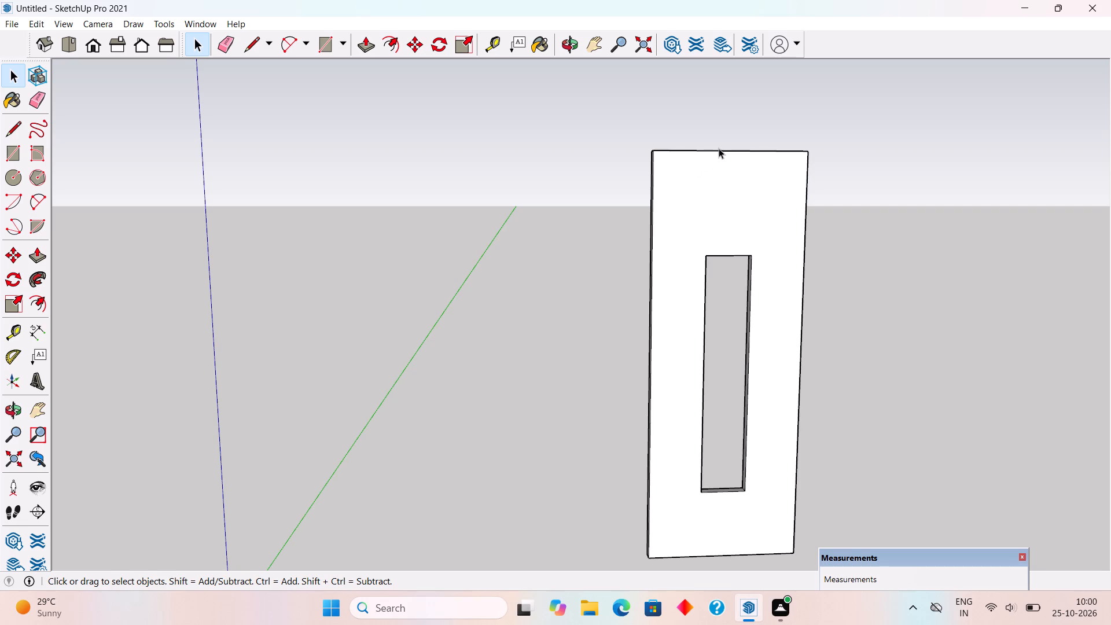
pyautogui.press('t')
pyautogui.click(751, 152)
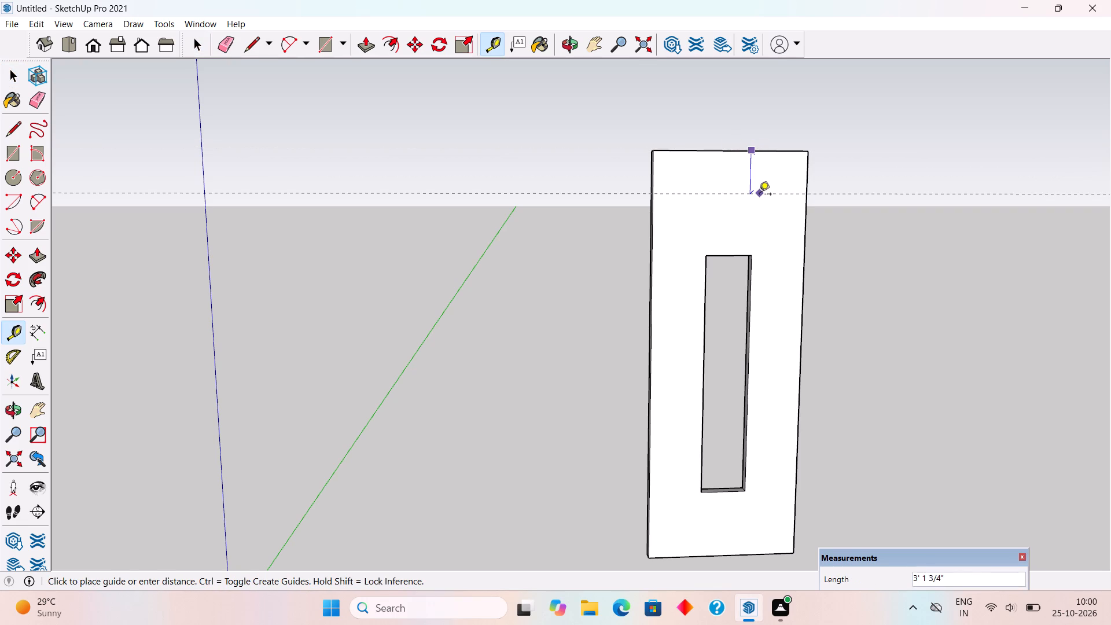
pyautogui.write("2'")
pyautogui.press('Return')
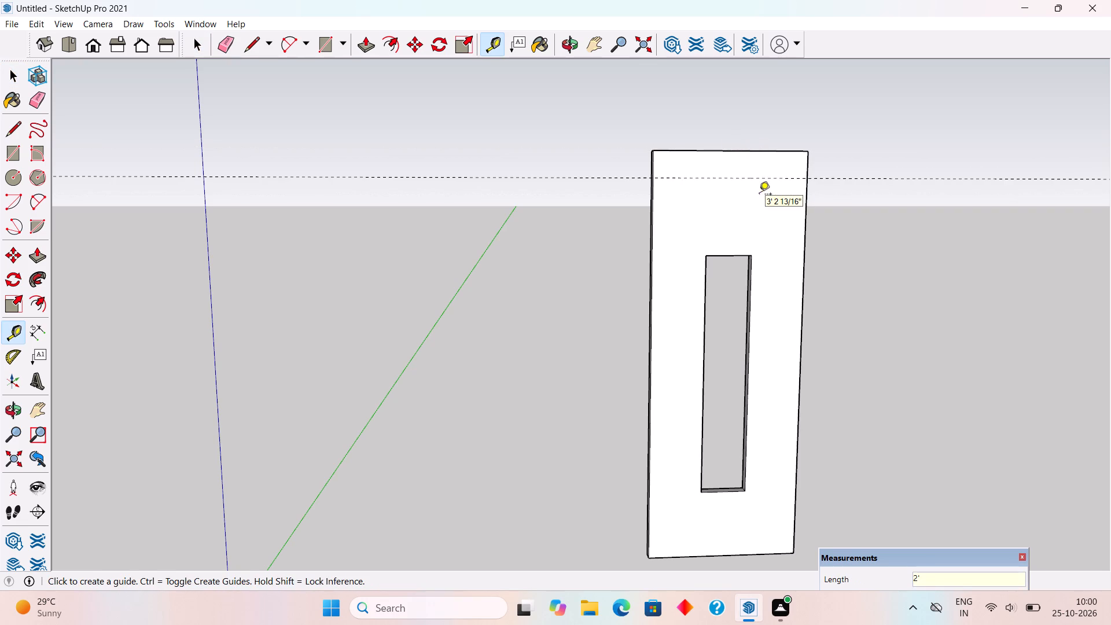
# Place a second horizontal guide 2" below the existing guide on the stair wall's front face.
pyautogui.click(773, 178)
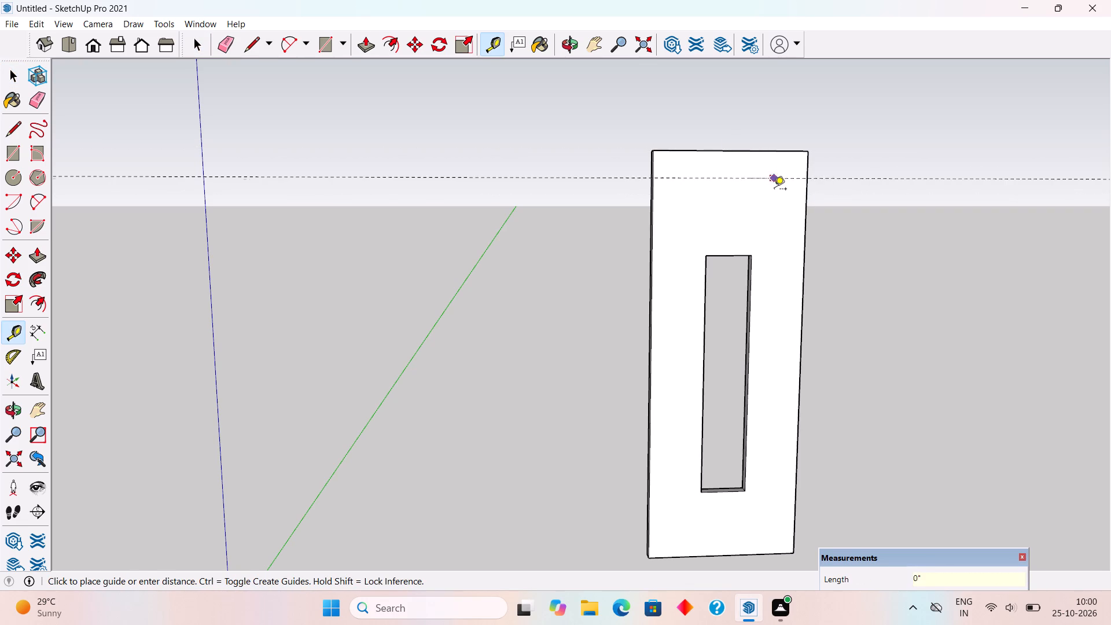
pyautogui.write('2"')
pyautogui.press('Return')
pyautogui.press('space')
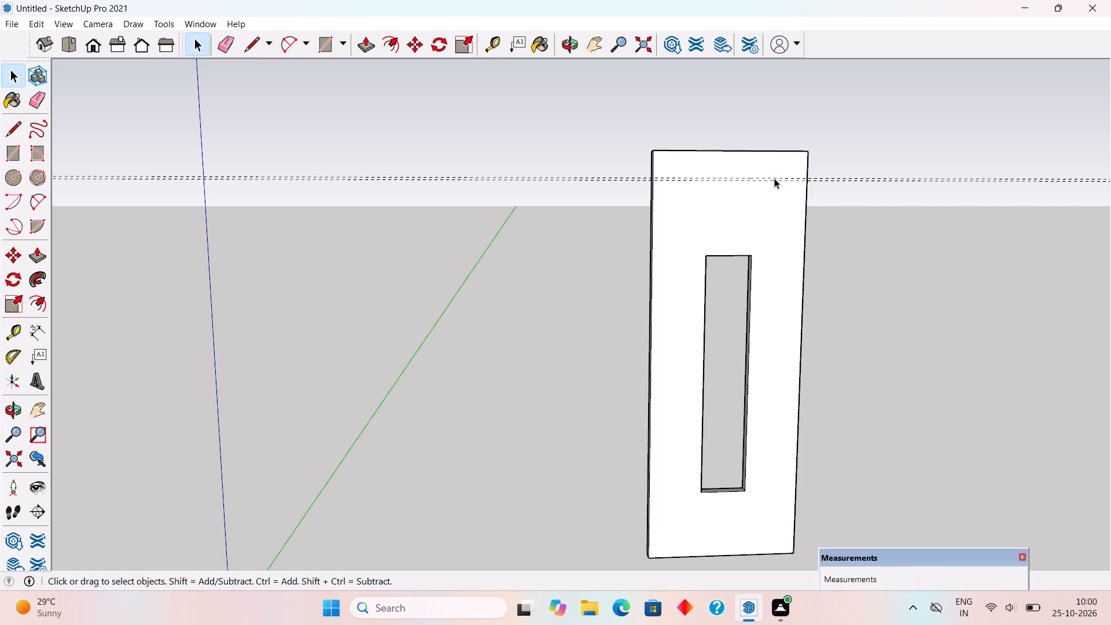
# Copy the pair of horizontal guides 2.5' straight down the wall and repeat the copy as a x15 array.
pyautogui.scroll(12, 774, 177)
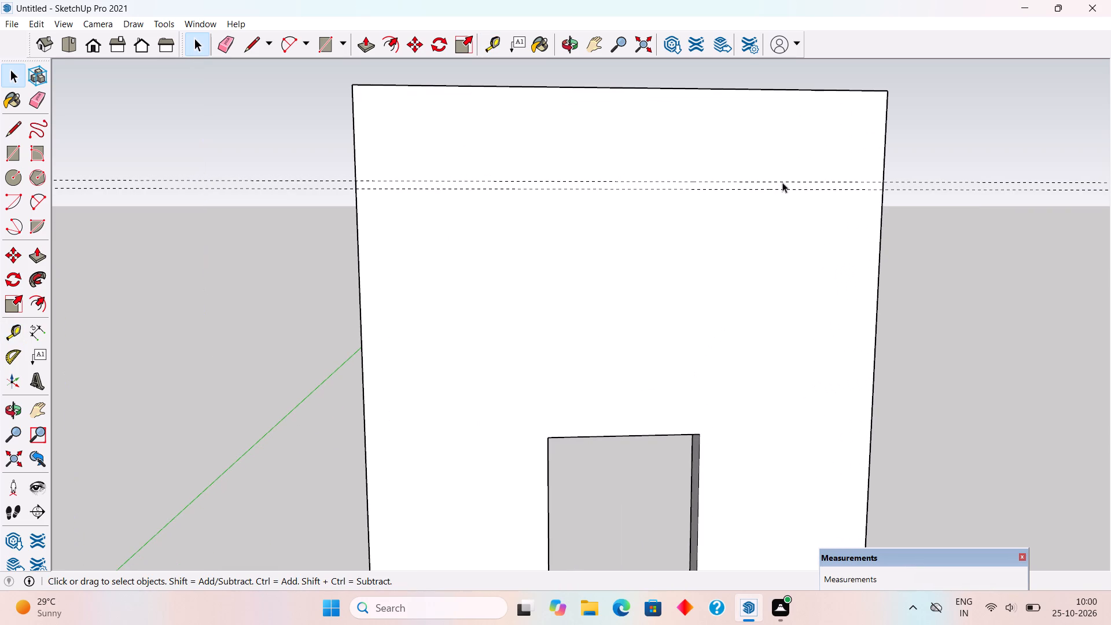
pyautogui.click(782, 182)
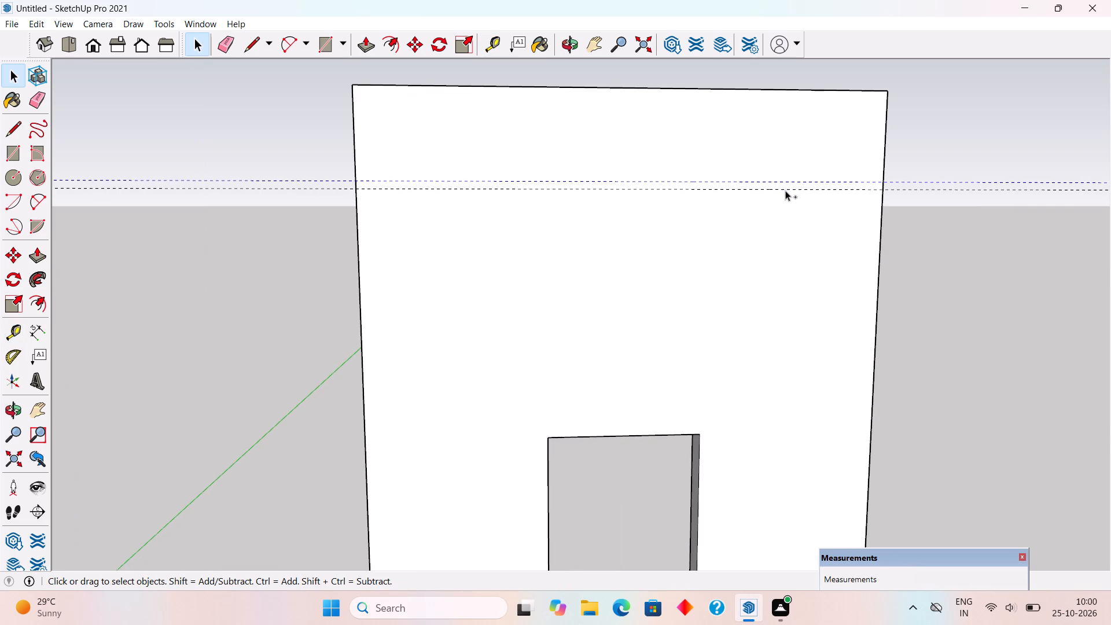
pyautogui.keyDown('ctrl'); pyautogui.click(785, 187); pyautogui.keyUp('ctrl')
pyautogui.click(902, 201)
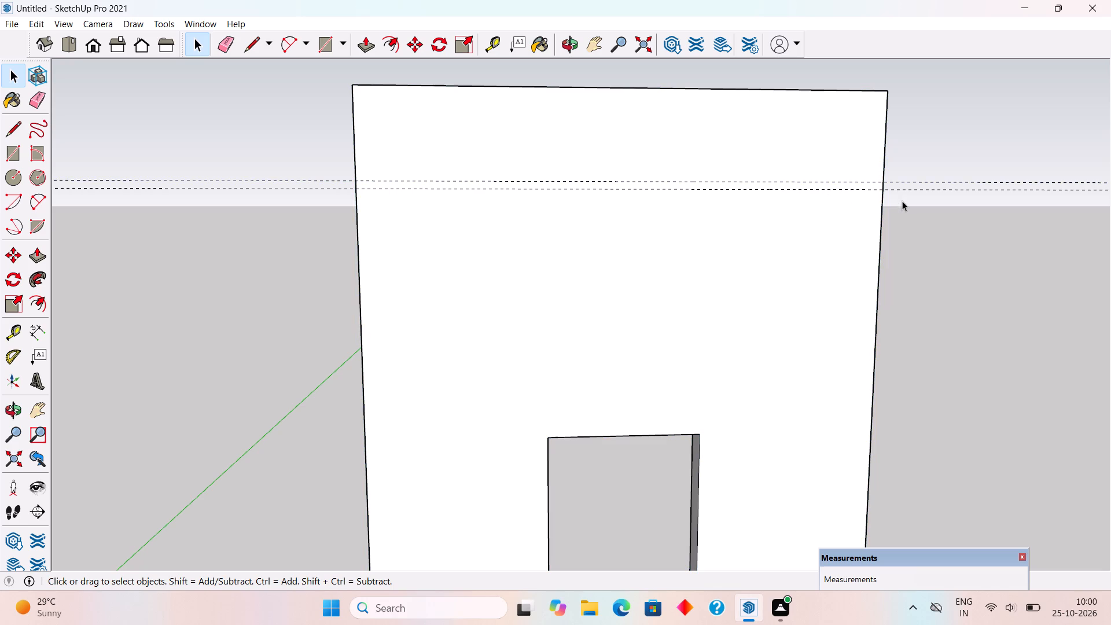
pyautogui.click(825, 179)
pyautogui.click(900, 212)
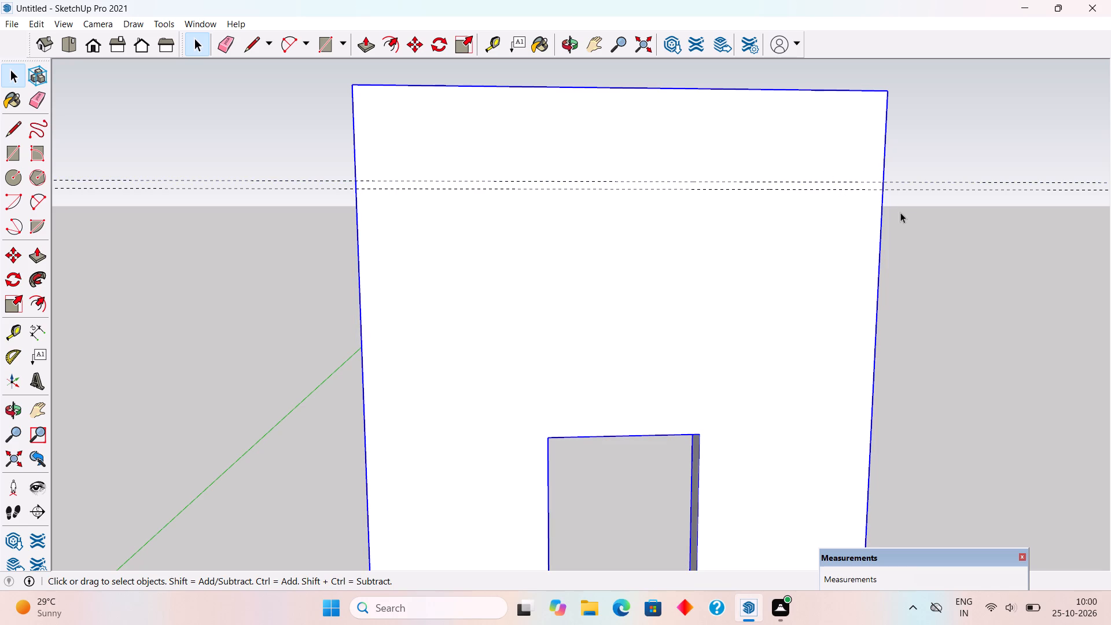
pyautogui.scroll(4, 910, 186)
pyautogui.click(912, 182)
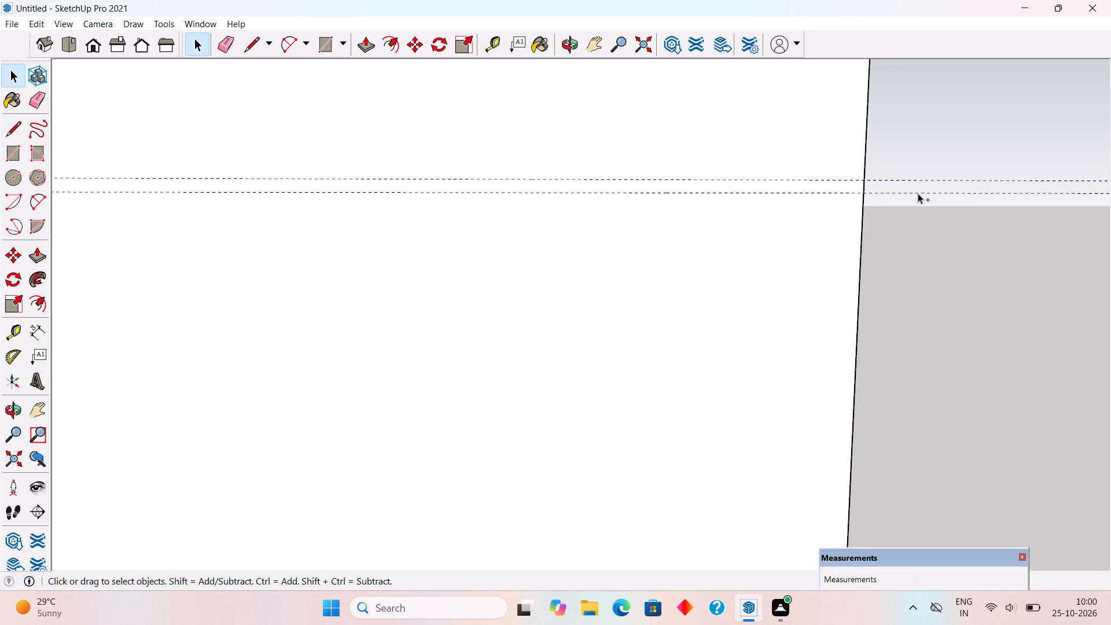
pyautogui.keyDown('ctrl'); pyautogui.click(918, 193); pyautogui.keyUp('ctrl')
pyautogui.press('m')
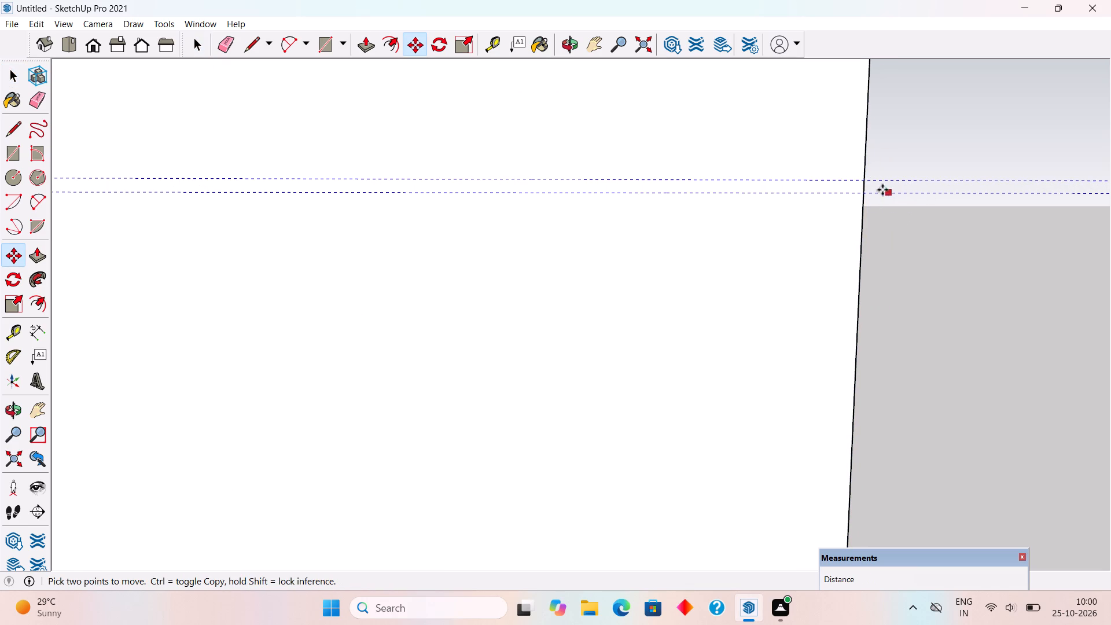
pyautogui.click(836, 190)
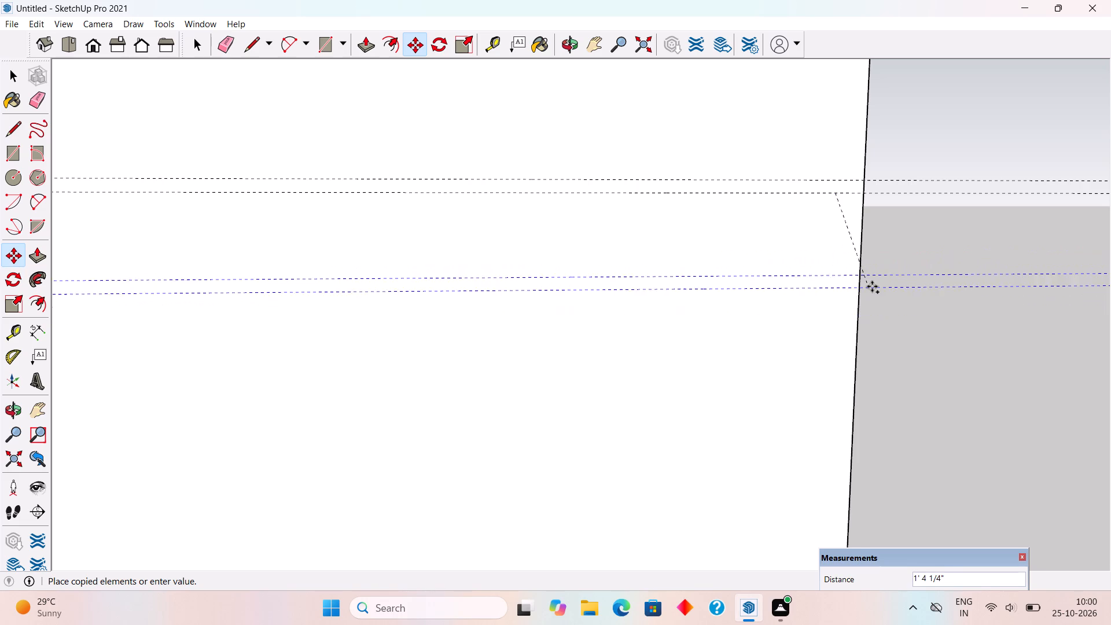
pyautogui.scroll(-7, 885, 309)
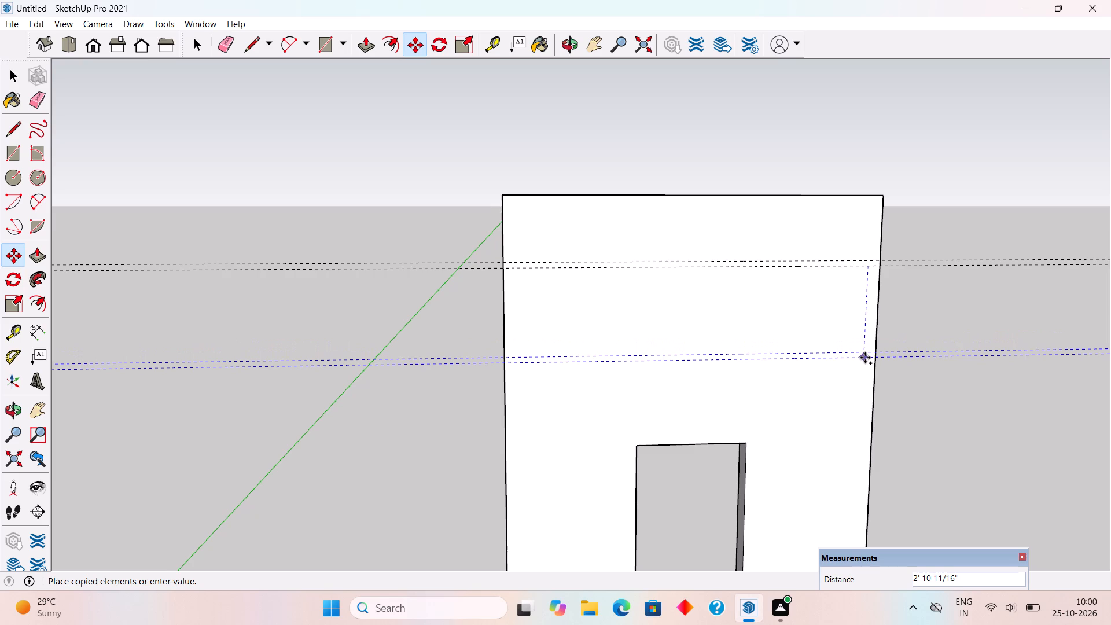
pyautogui.write("2.5'")
pyautogui.press('Return')
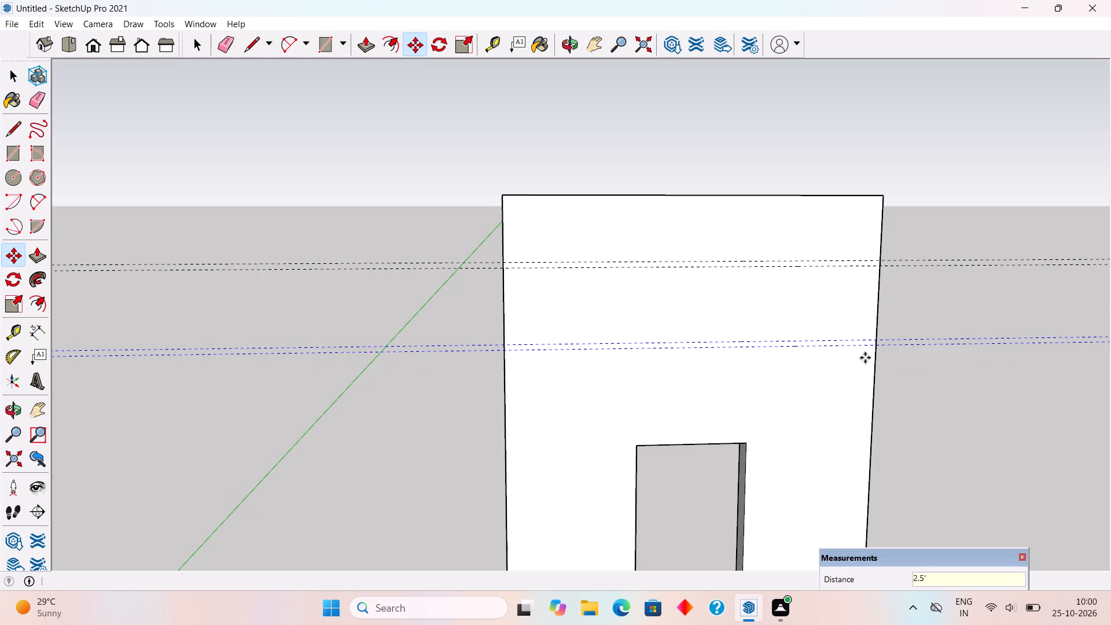
pyautogui.press('x')
pyautogui.press('1')
pyautogui.press('5')
pyautogui.press('Return')
pyautogui.scroll(-7, 902, 408)
pyautogui.scroll(-11, 1010, 337)
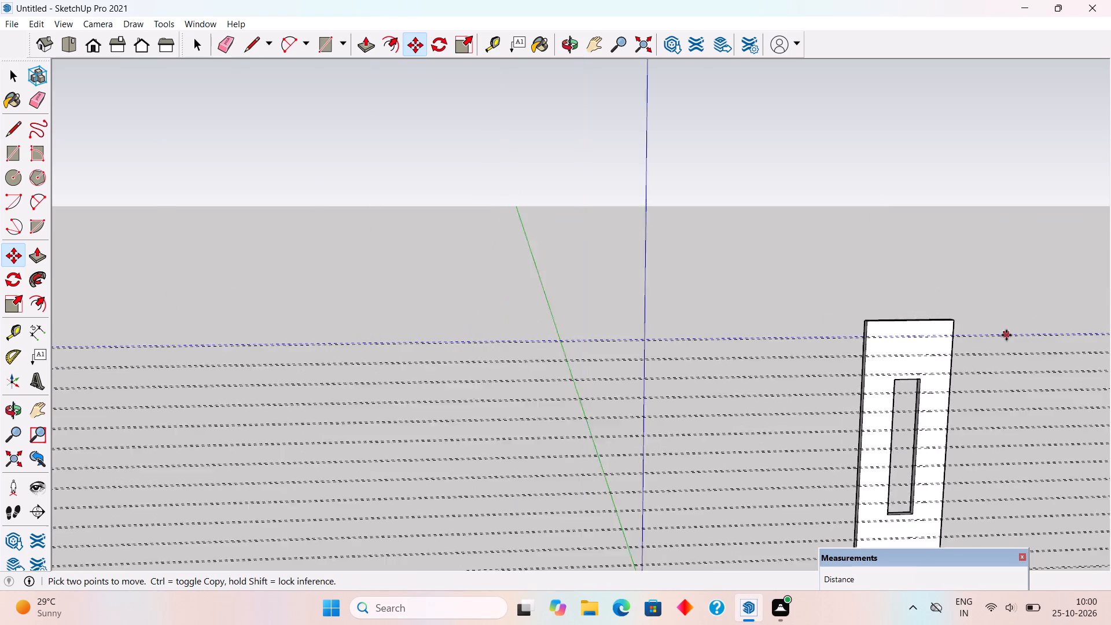
pyautogui.scroll(-6, 1006, 335)
pyautogui.scroll(5, 1004, 331)
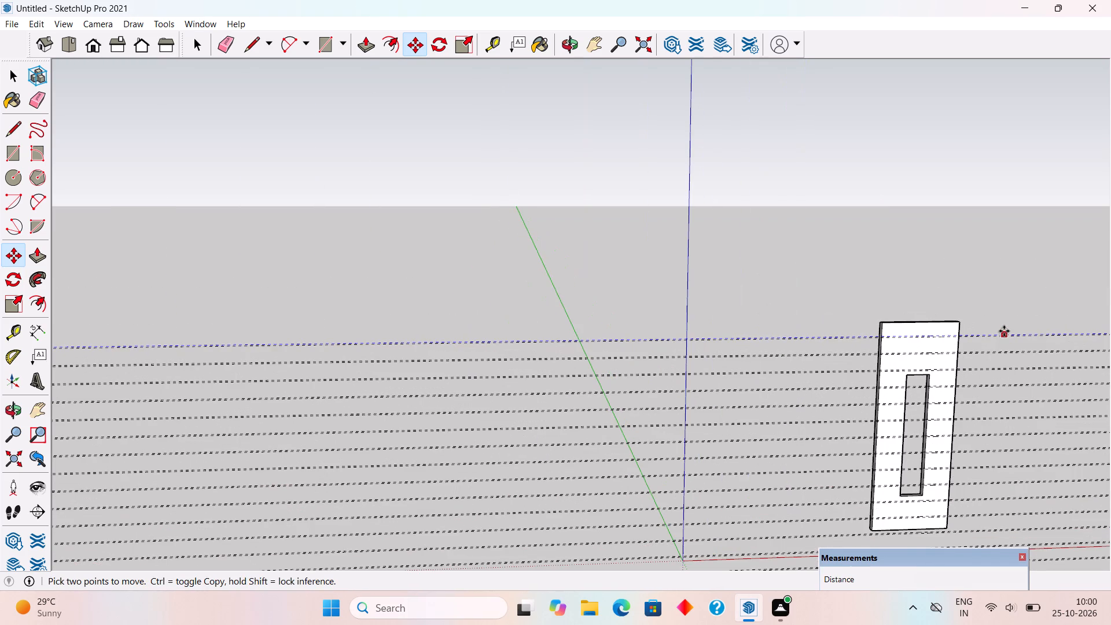
pyautogui.press('space')
# Inside the stair wall group, draw full-width 2" by 11' 8" rectangles on the front face within each of the top three guide pairs.
pyautogui.scroll(4, 976, 440)
pyautogui.scroll(4, 934, 386)
pyautogui.scroll(6, 905, 317)
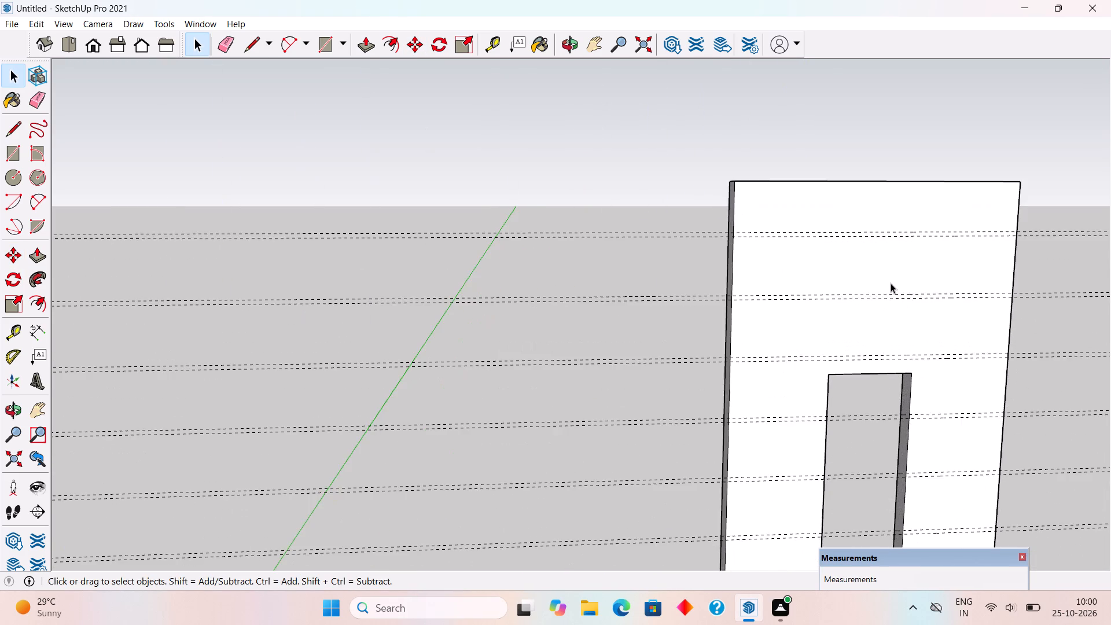
pyautogui.scroll(5, 889, 280)
pyautogui.doubleClick(888, 277)
pyautogui.click(888, 279)
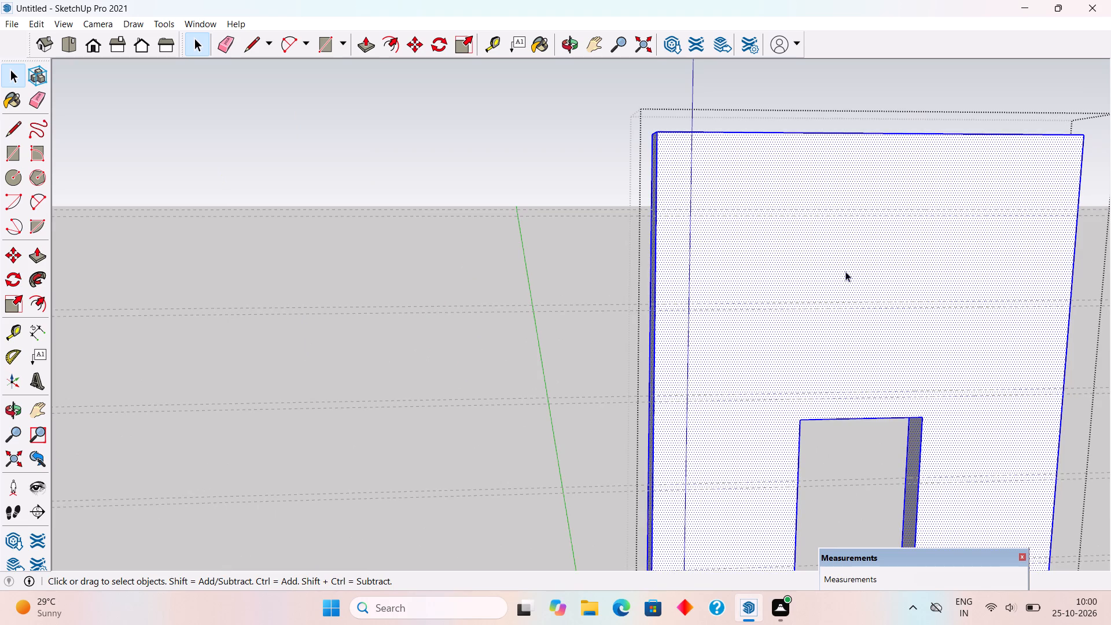
pyautogui.scroll(2, 793, 265)
pyautogui.press('r')
pyautogui.click(627, 196)
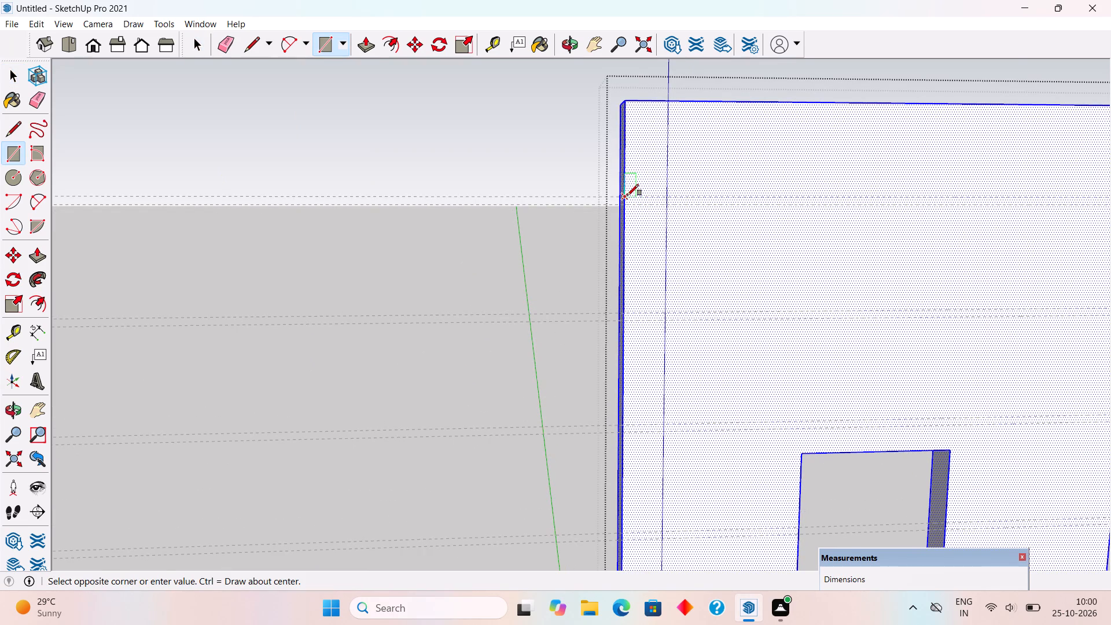
pyautogui.scroll(-8, 623, 196)
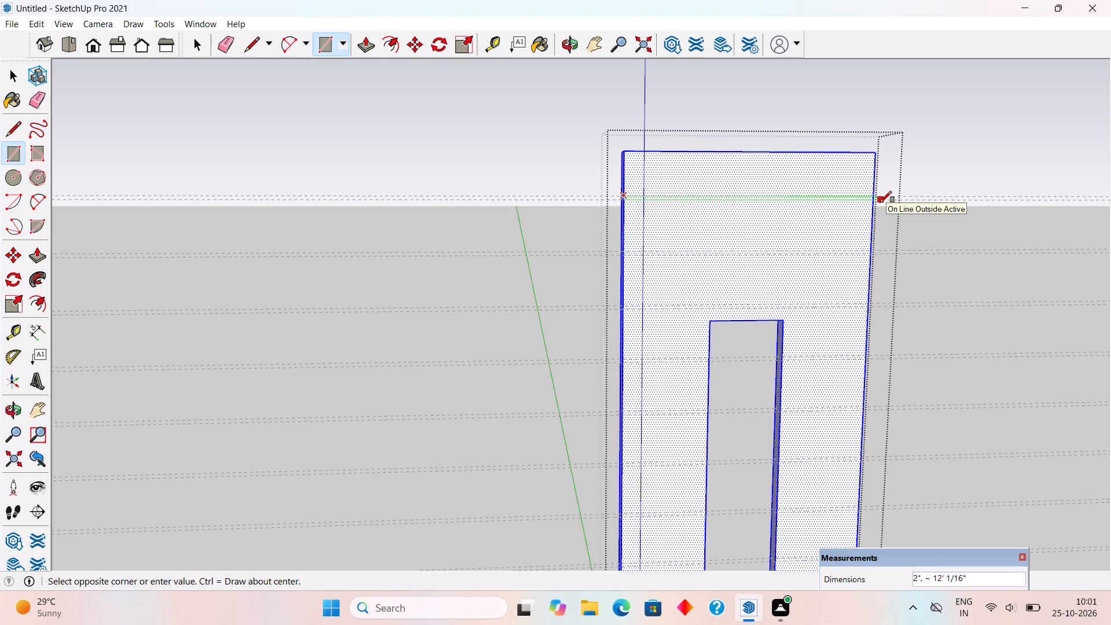
pyautogui.scroll(10, 872, 211)
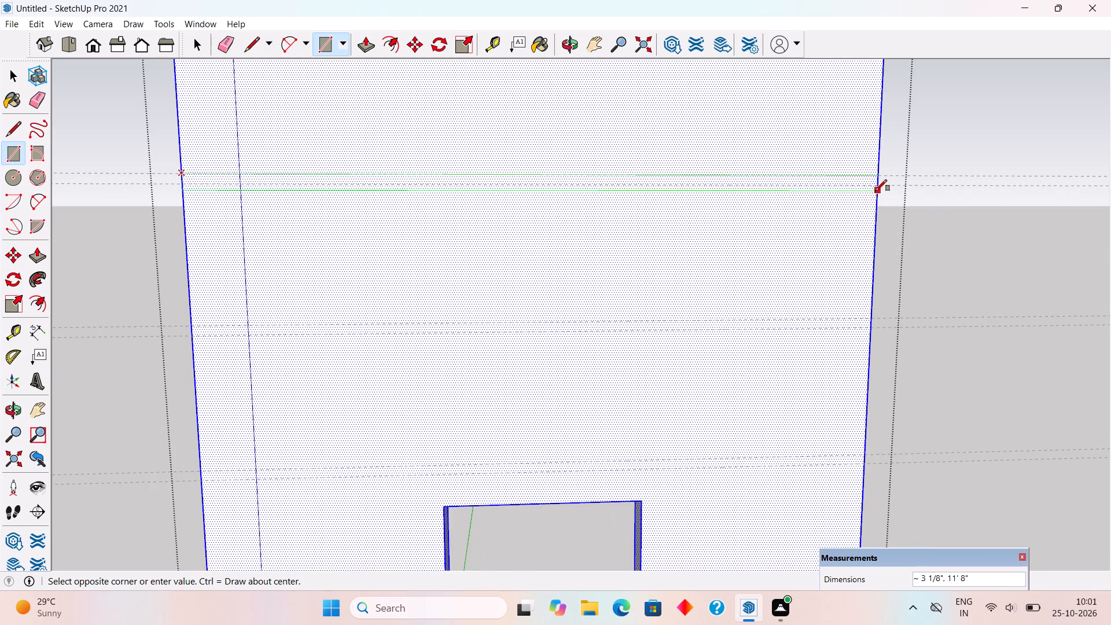
pyautogui.click(876, 187)
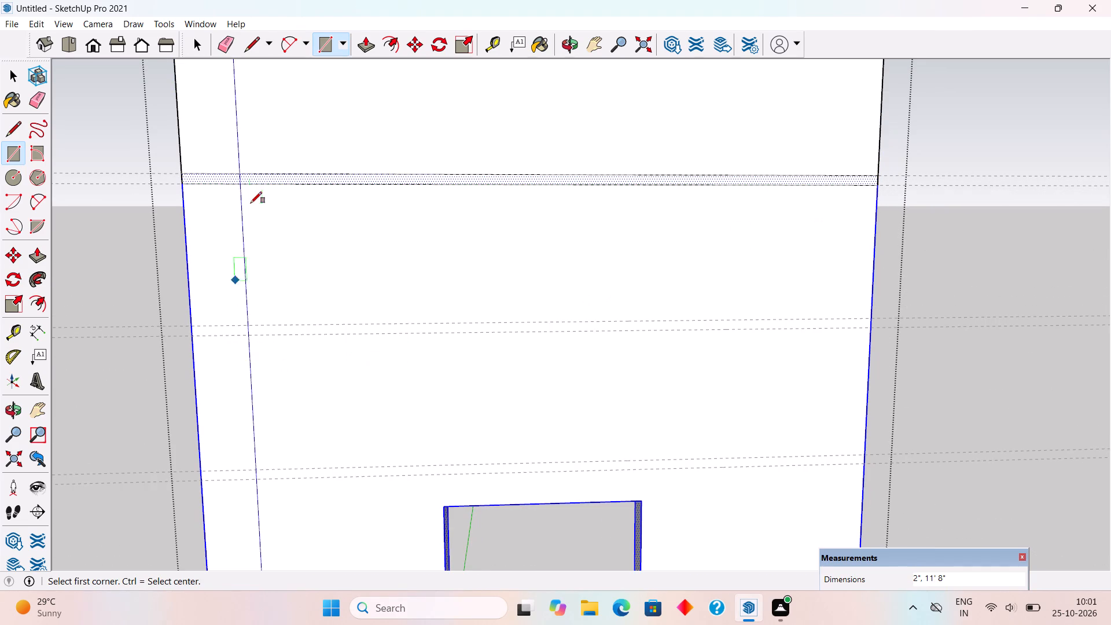
pyautogui.click(192, 326)
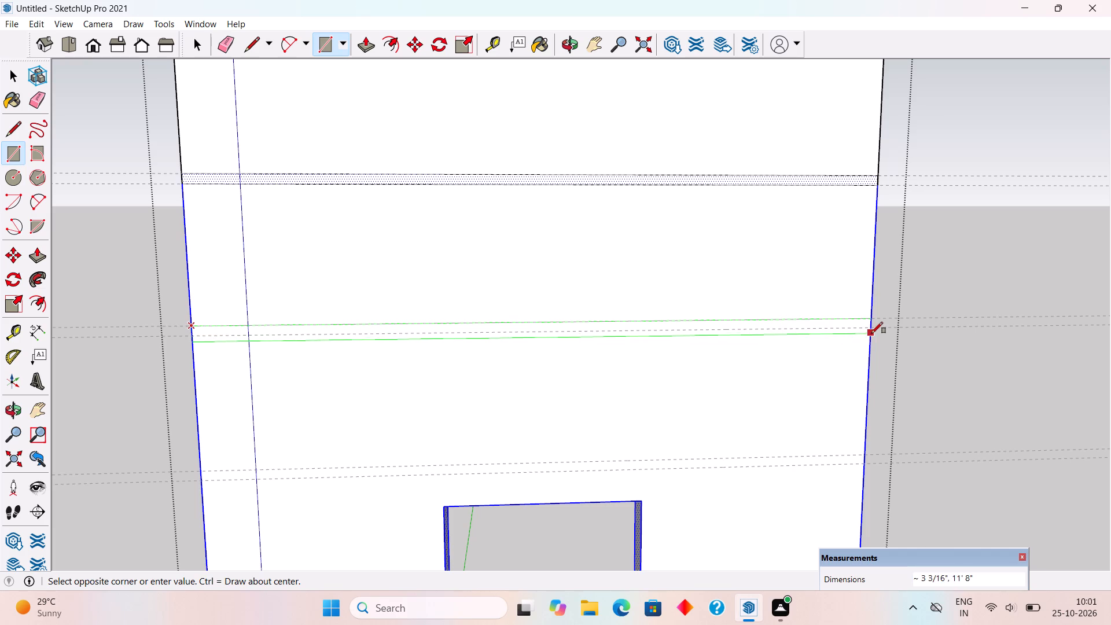
pyautogui.click(870, 328)
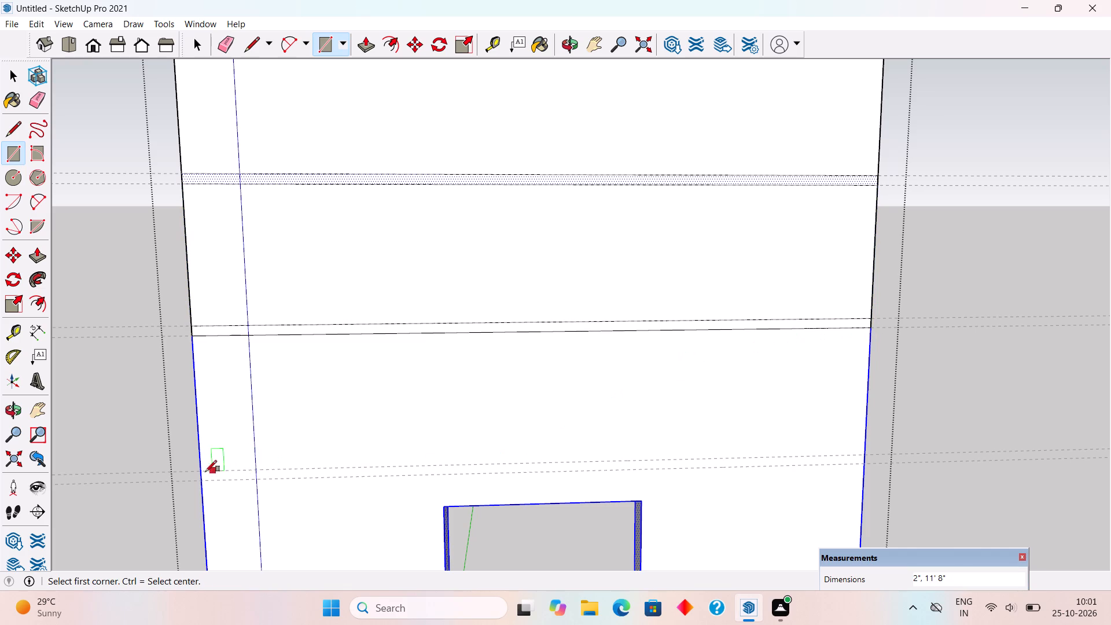
pyautogui.click(198, 469)
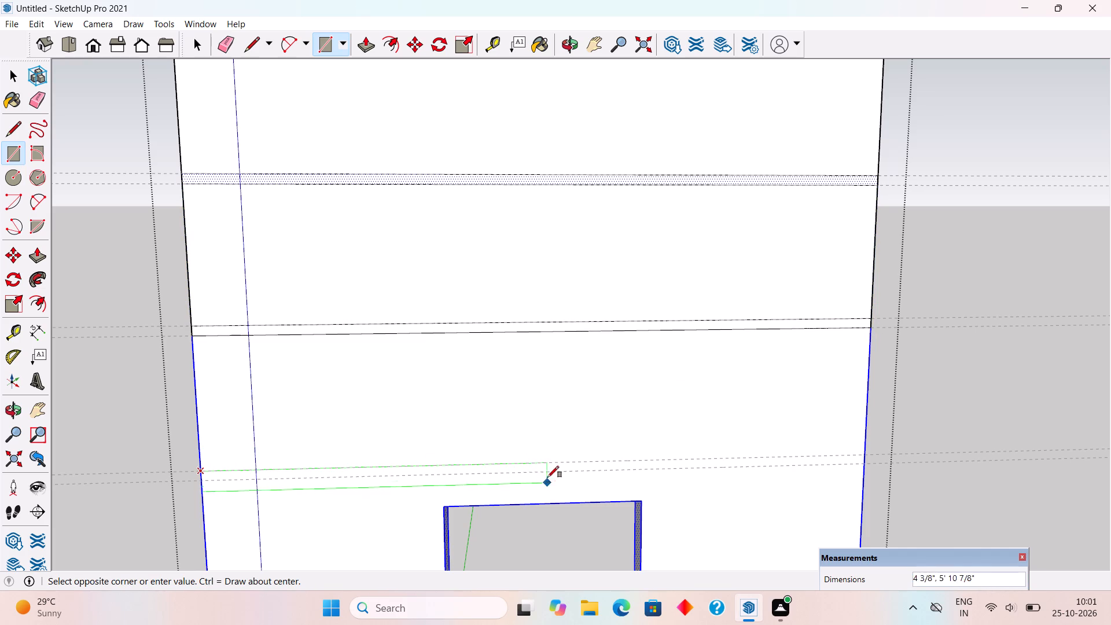
pyautogui.click(863, 465)
# Draw 2" by 4' 1" rectangles on both sides of the window opening within the fourth guide pair from the top.
pyautogui.scroll(-9, 805, 290)
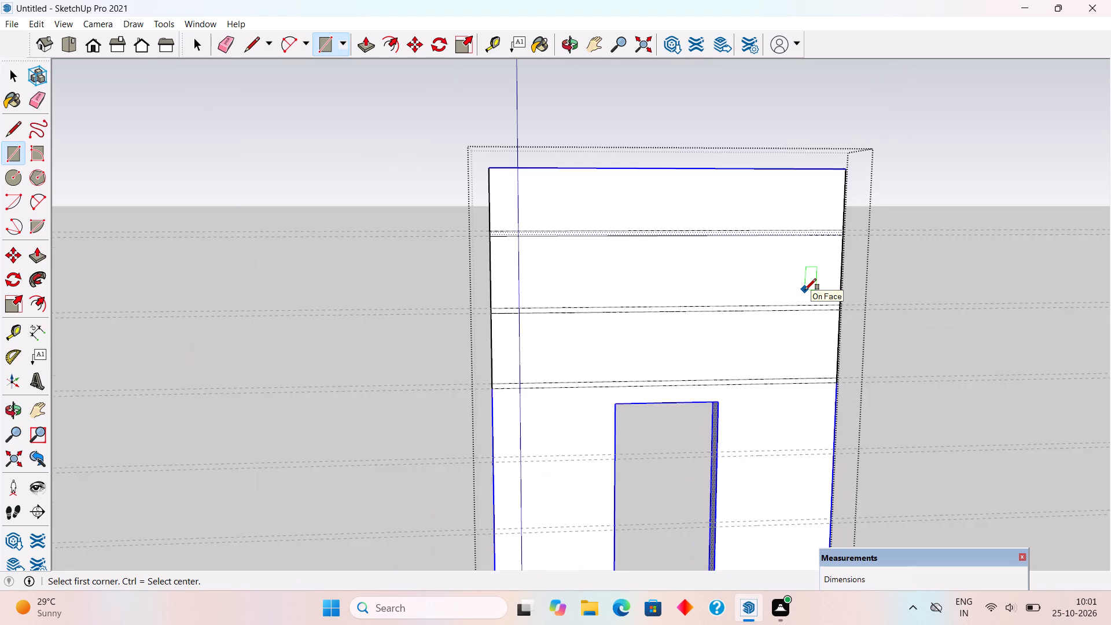
pyautogui.scroll(-9, 804, 290)
pyautogui.scroll(6, 802, 534)
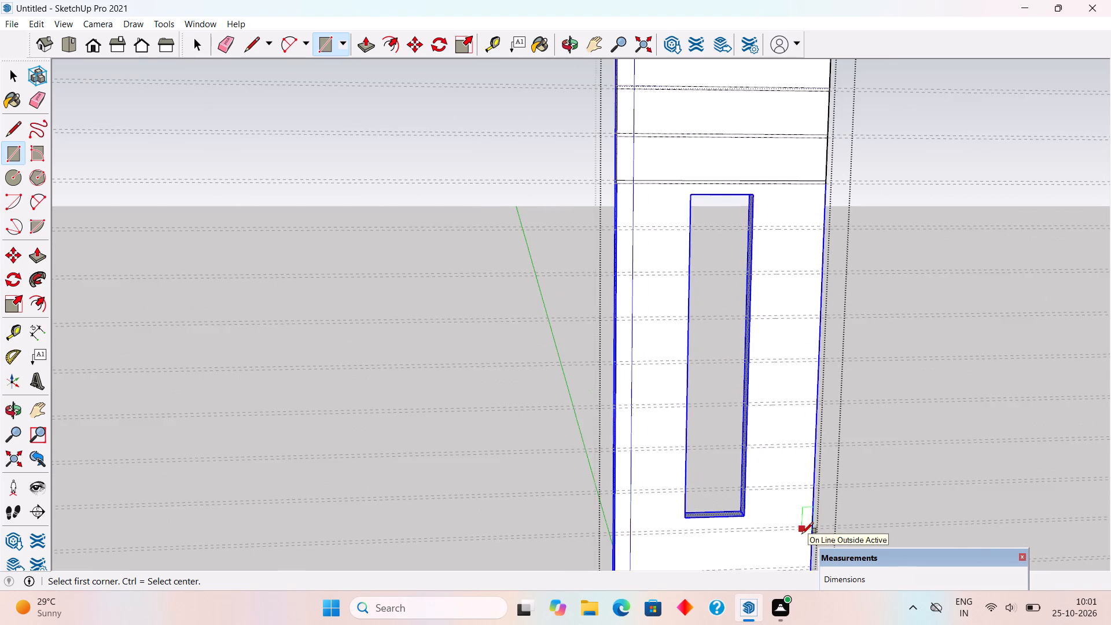
pyautogui.scroll(2, 800, 523)
pyautogui.scroll(-1, 792, 497)
pyautogui.scroll(4, 646, 185)
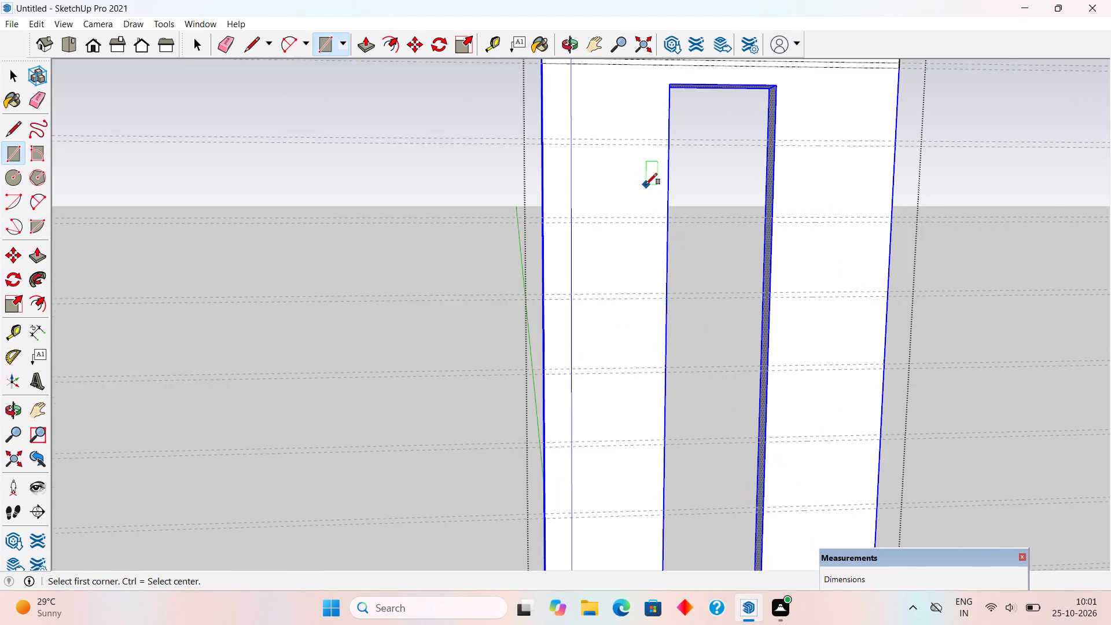
pyautogui.click(529, 133)
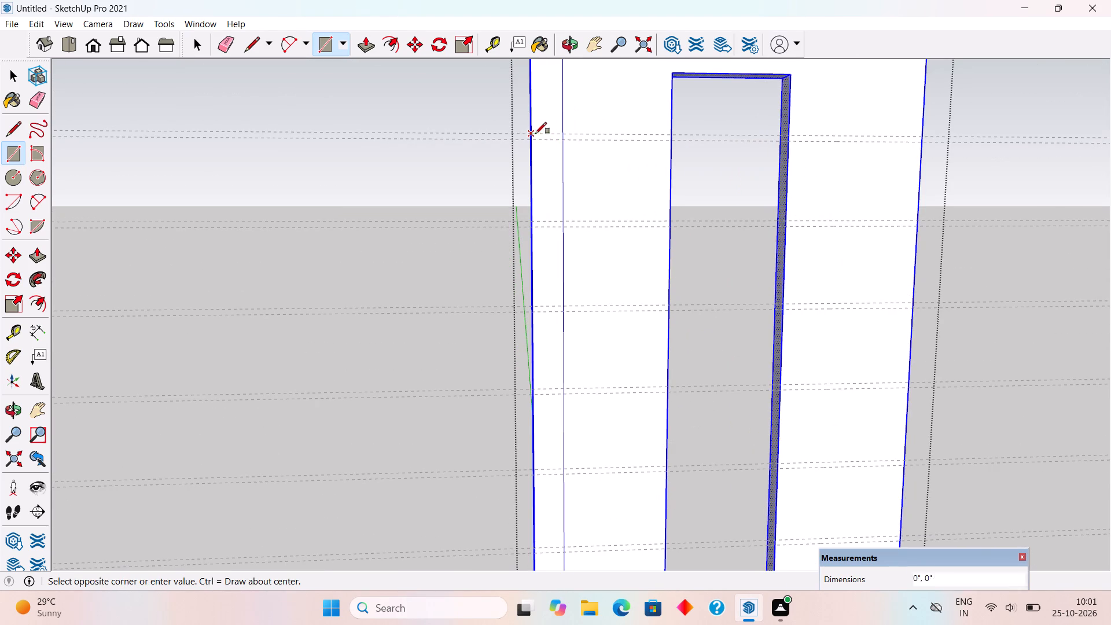
pyautogui.click(672, 141)
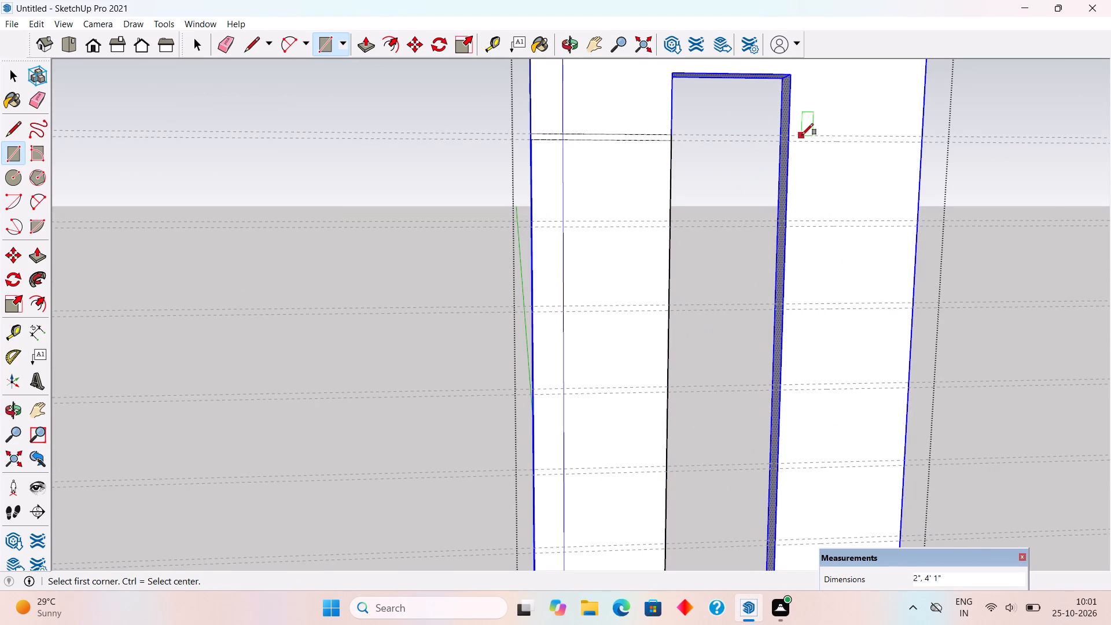
pyautogui.click(786, 136)
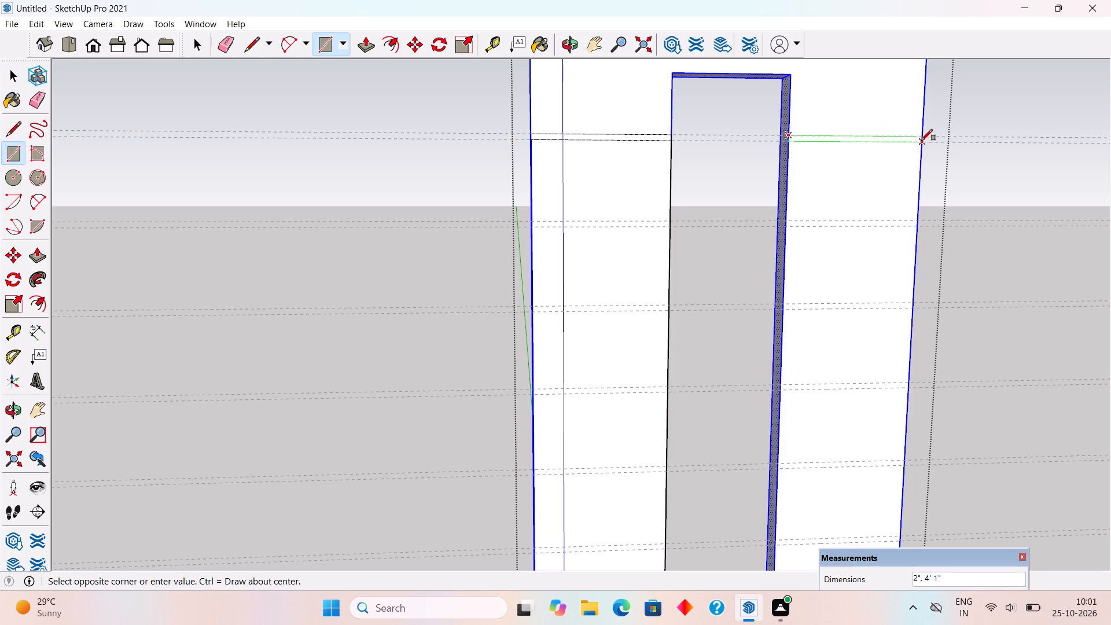
pyautogui.click(924, 141)
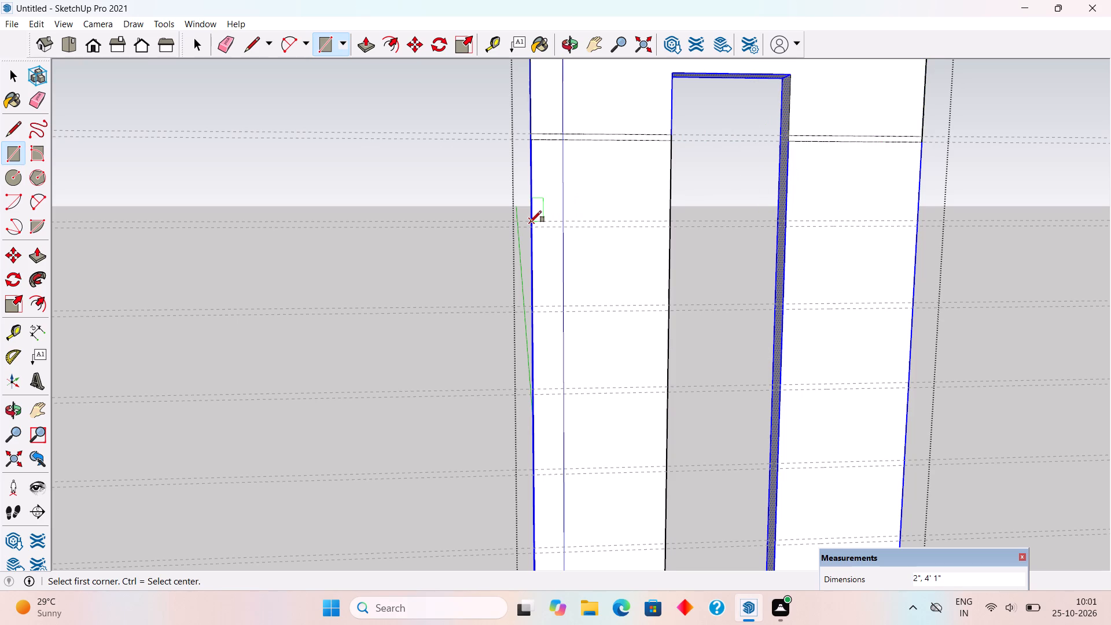
# Draw 2" by 4' 1" rectangles on both sides of the window opening within the fifth guide pair.
pyautogui.click(529, 222)
pyautogui.click(669, 227)
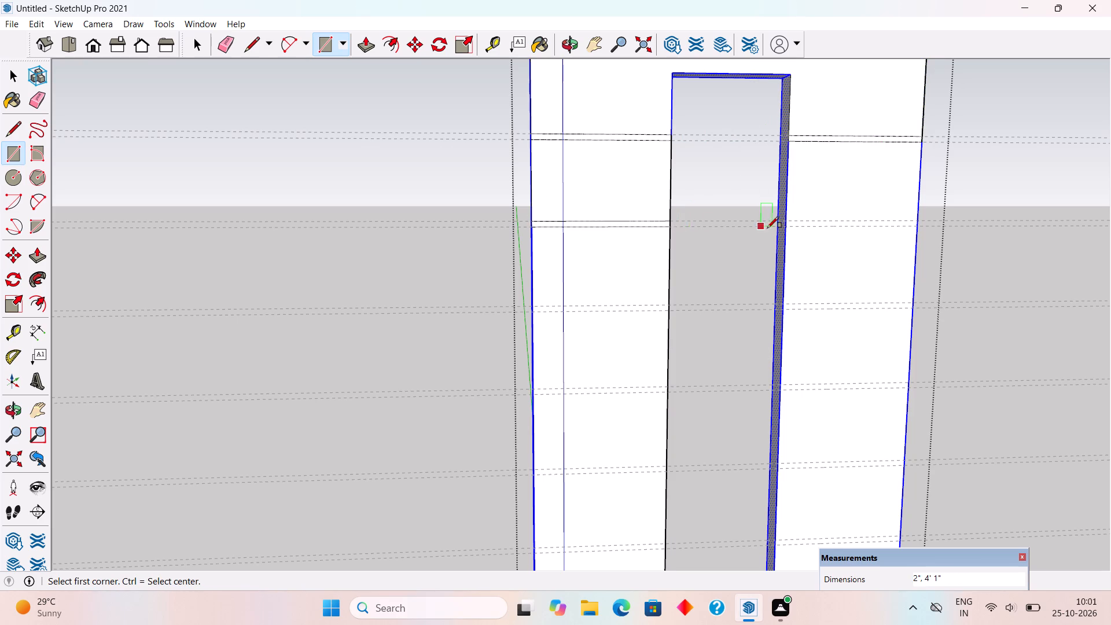
pyautogui.click(789, 220)
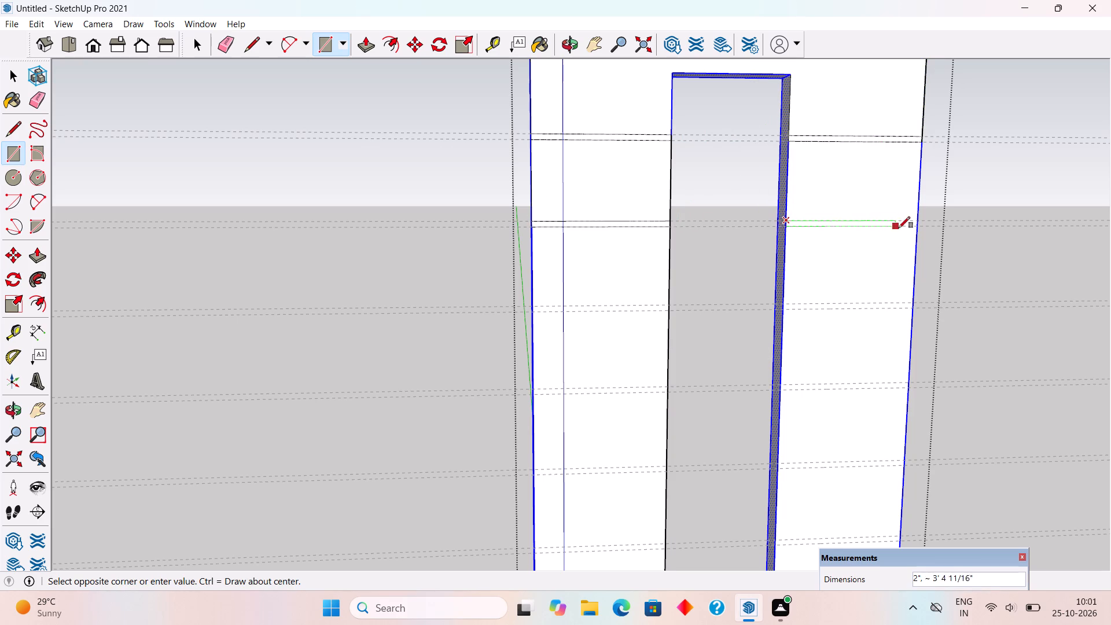
pyautogui.click(914, 228)
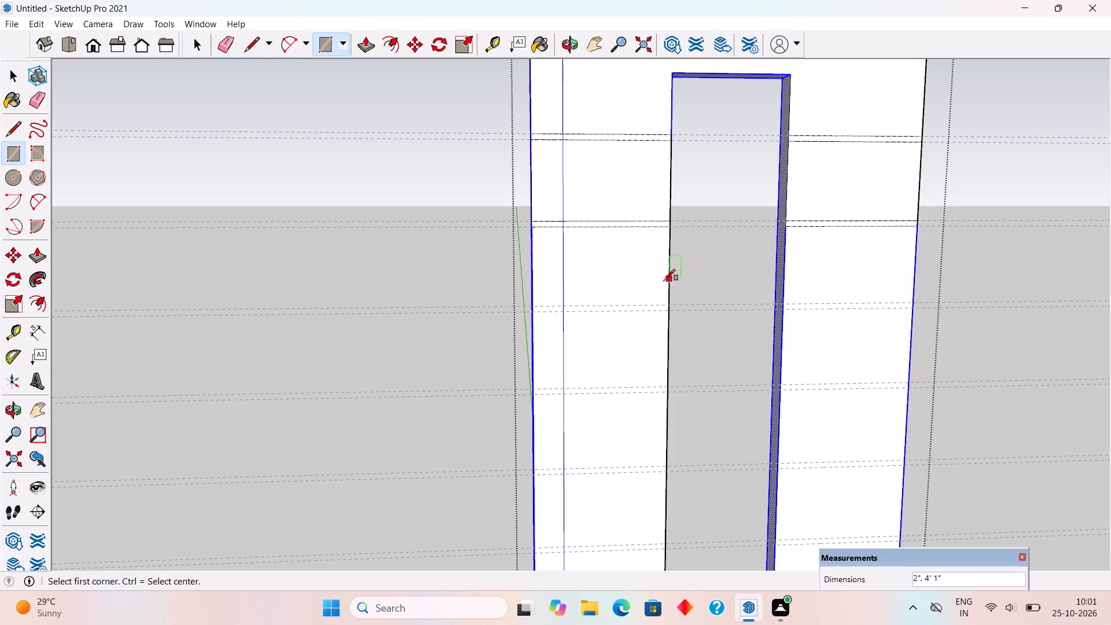
# Draw 2" by 4' 1" rectangles on both sides of the window opening within the sixth and seventh guide pairs from the top.
pyautogui.click(536, 306)
pyautogui.click(667, 310)
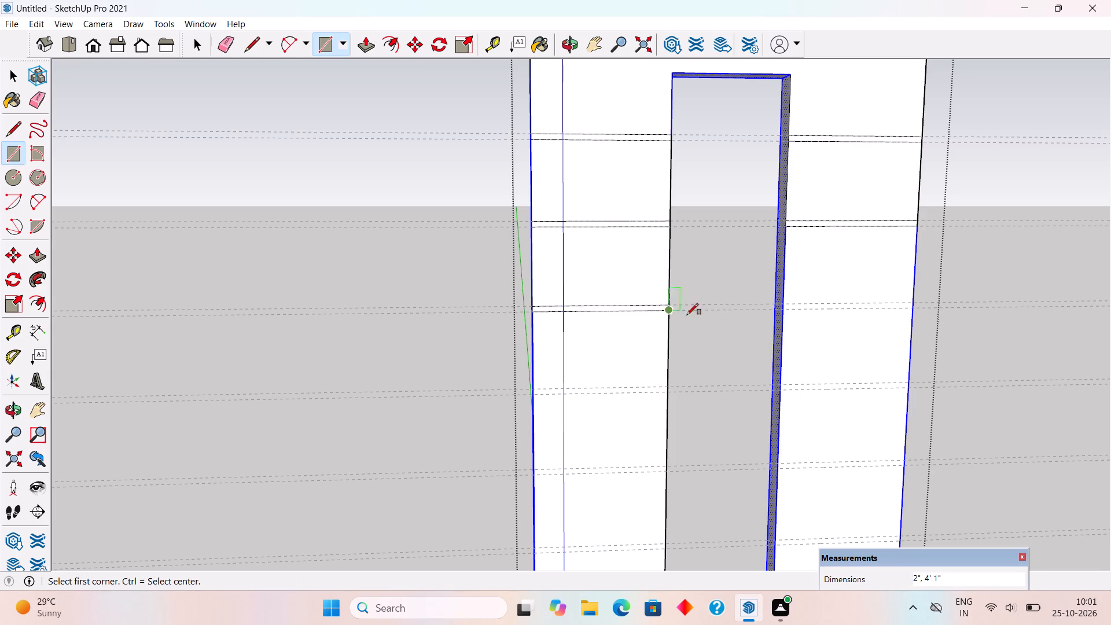
pyautogui.click(785, 304)
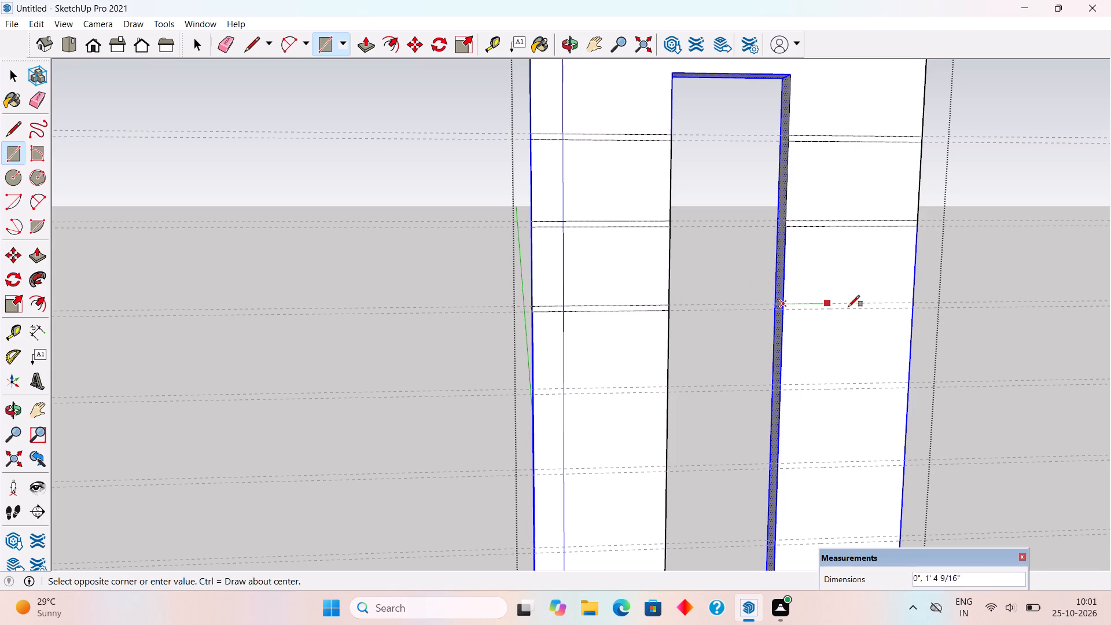
pyautogui.click(913, 310)
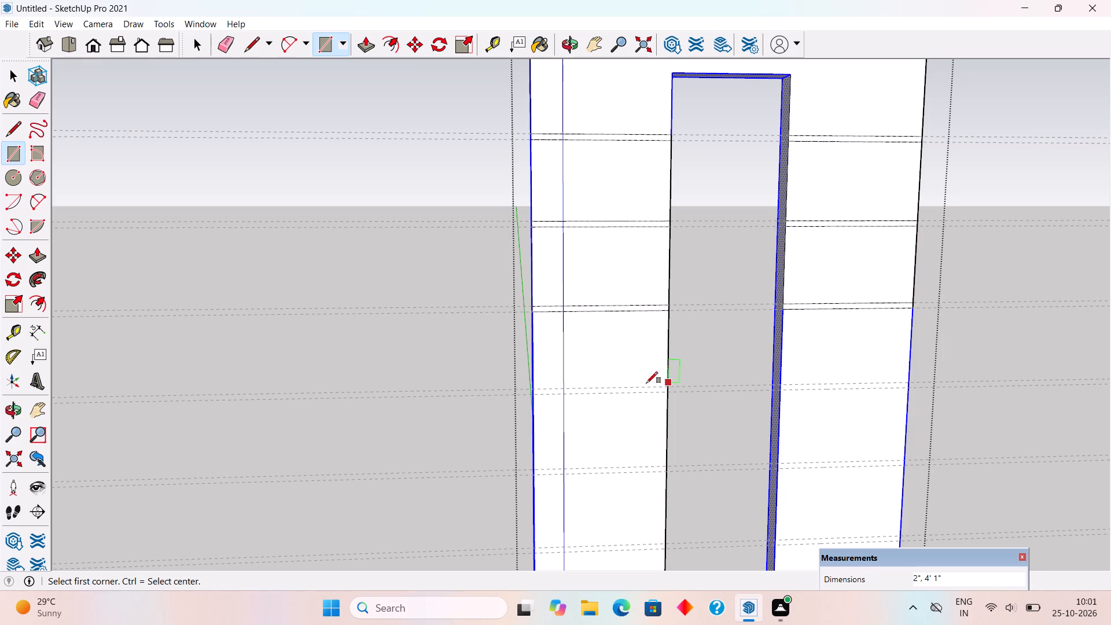
pyautogui.click(534, 387)
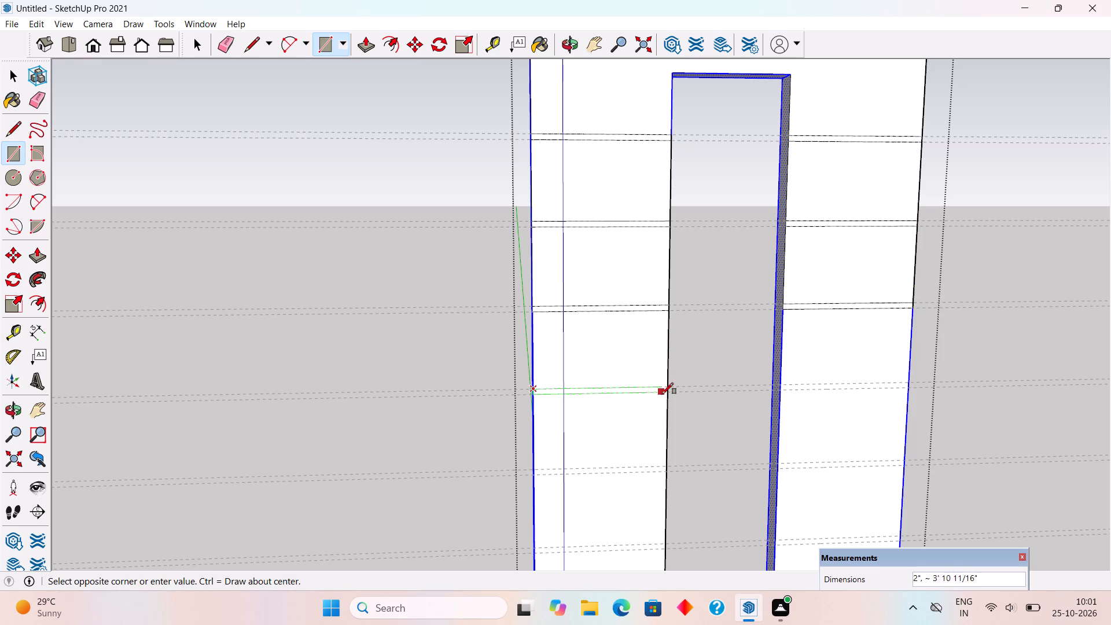
pyautogui.click(668, 394)
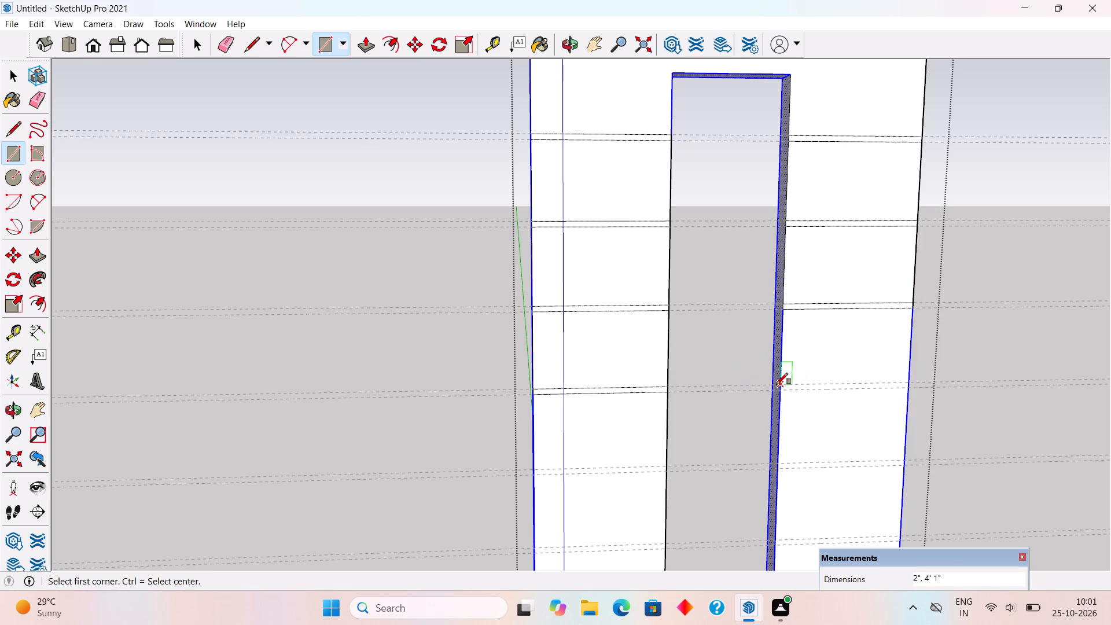
pyautogui.click(777, 384)
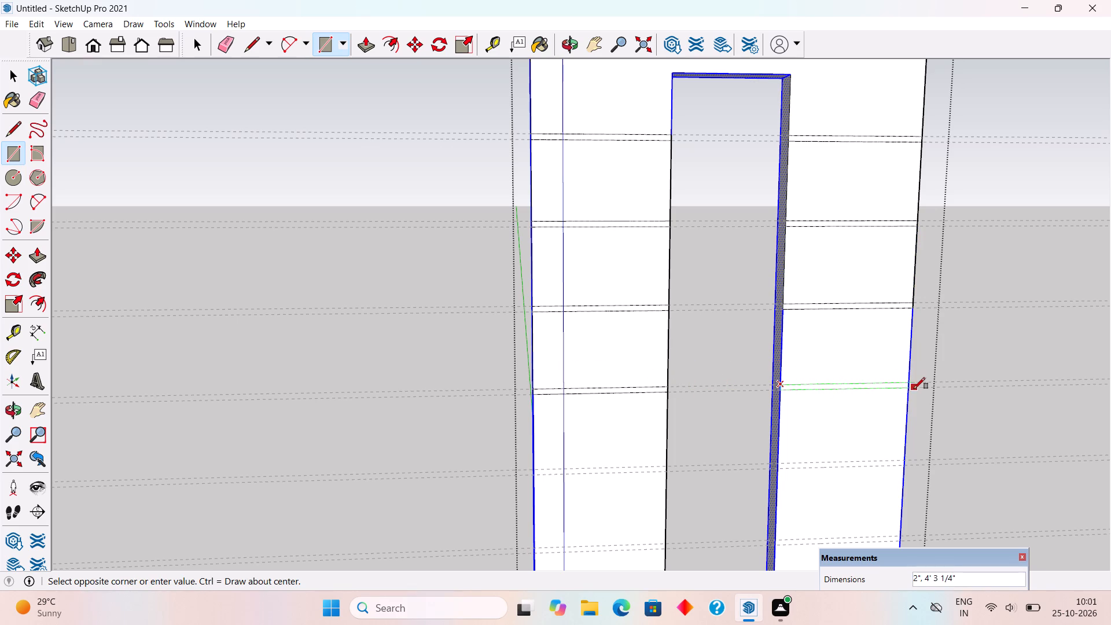
pyautogui.click(908, 389)
# Draw 2" by 4' 1" rectangles on both sides of the window opening within the eighth guide pair.
pyautogui.scroll(-8, 691, 243)
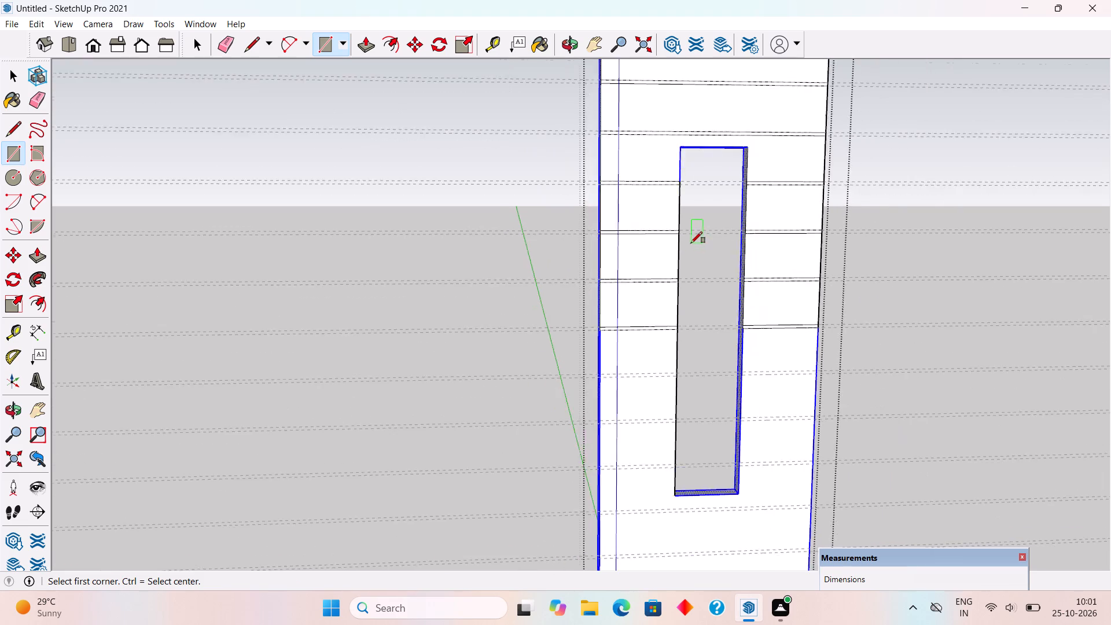
pyautogui.scroll(6, 731, 535)
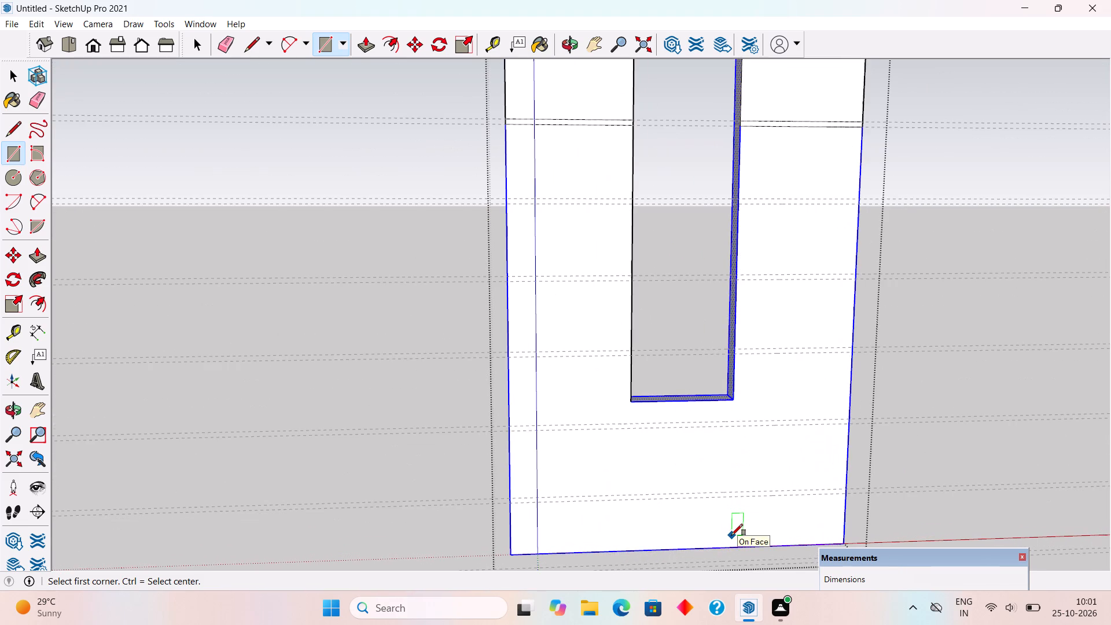
pyautogui.scroll(1, 525, 231)
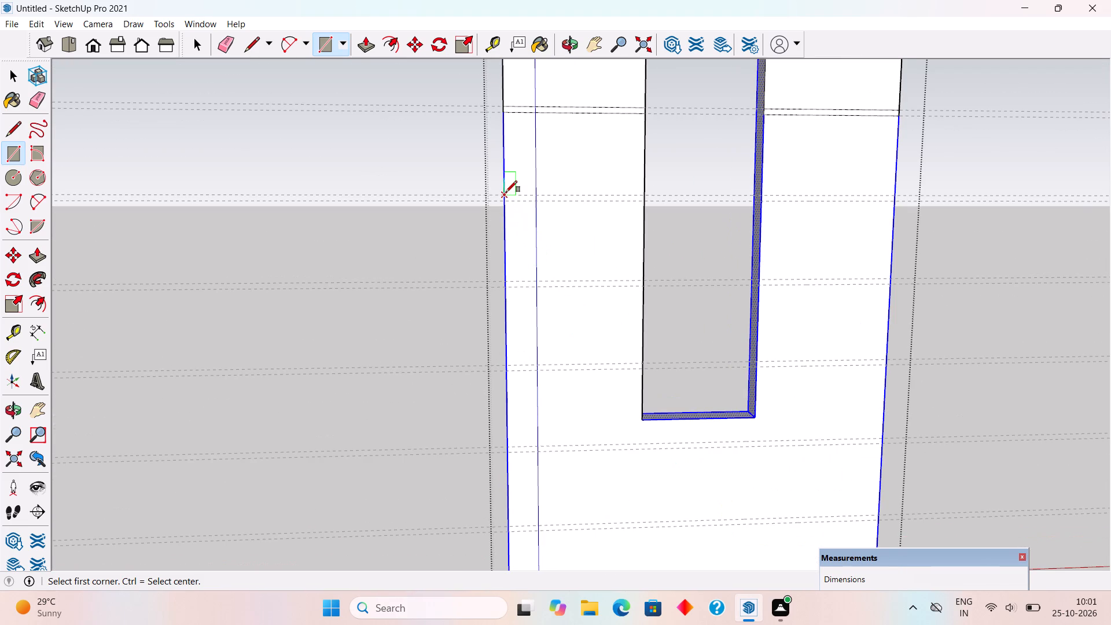
pyautogui.click(506, 192)
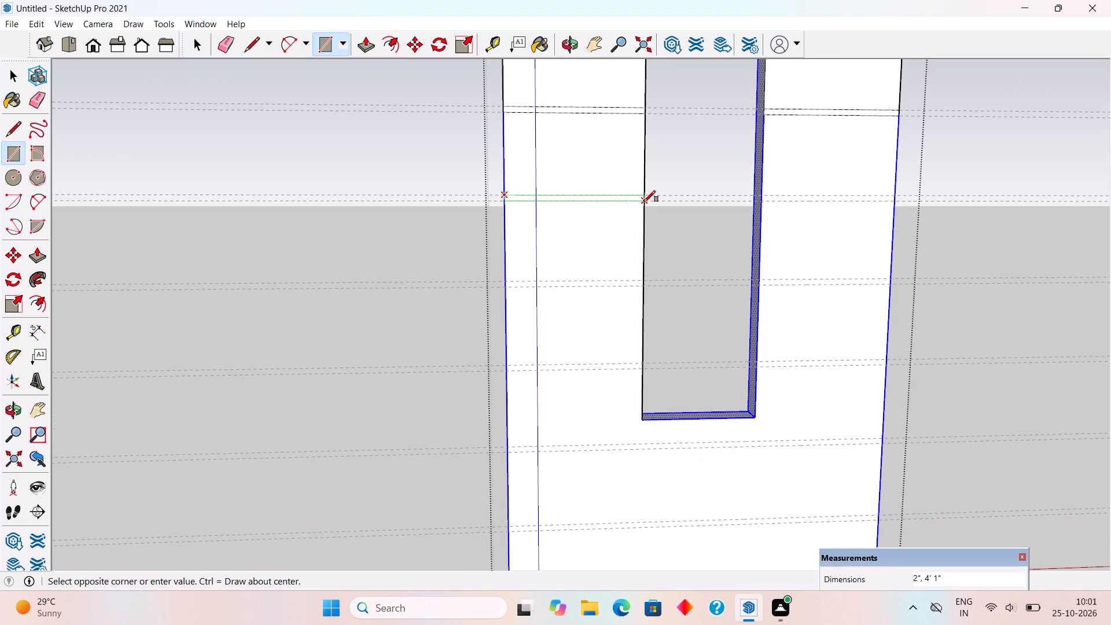
pyautogui.click(644, 202)
pyautogui.click(762, 197)
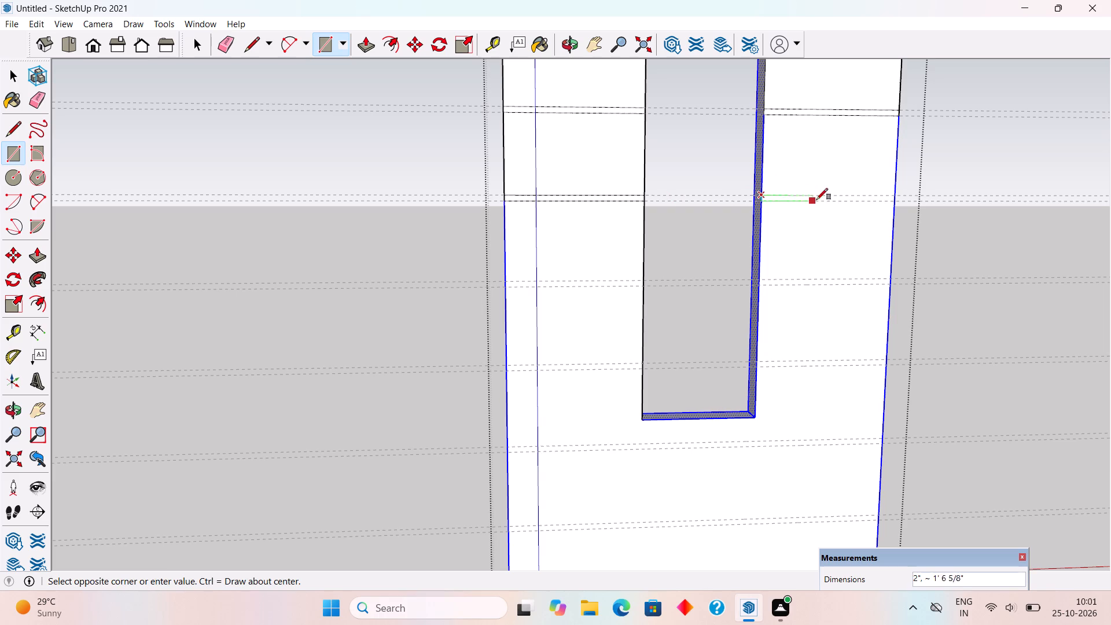
pyautogui.click(898, 201)
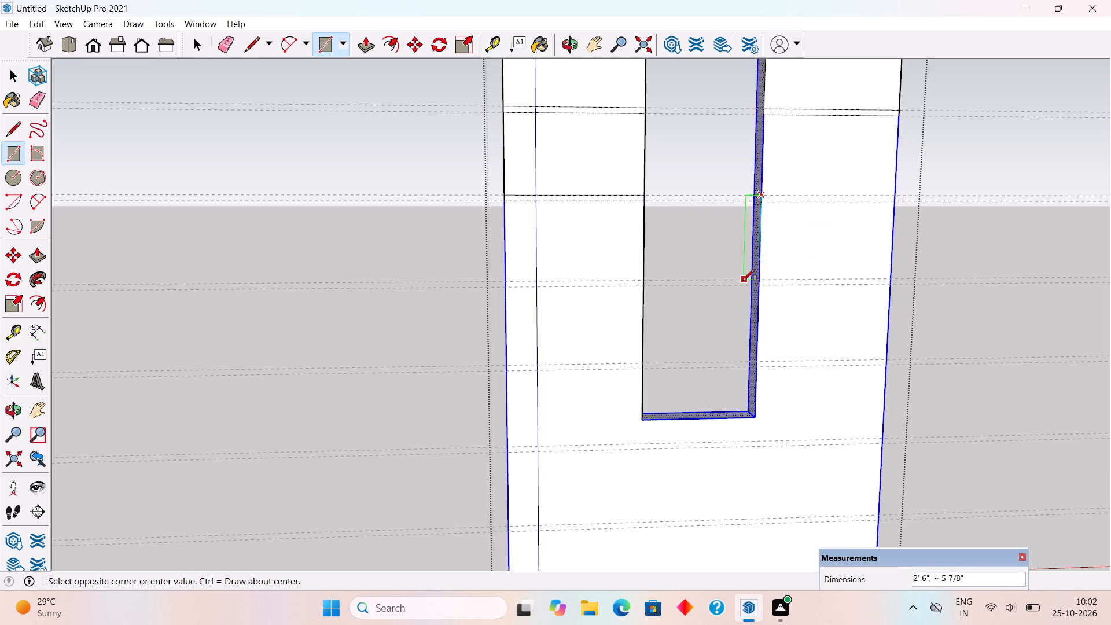
pyautogui.scroll(5, 902, 200)
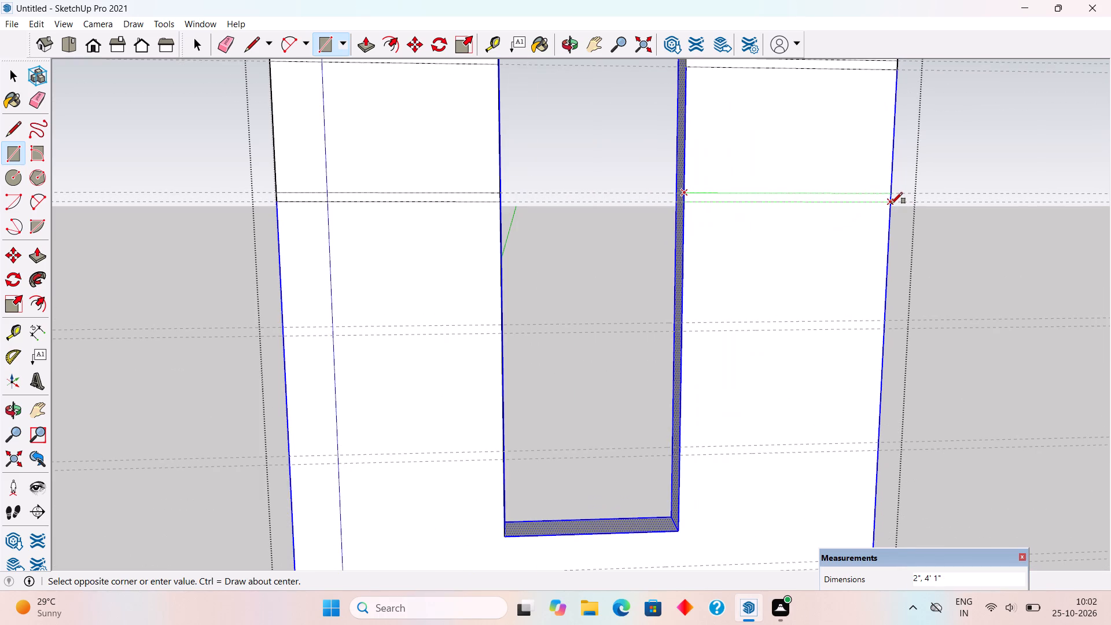
pyautogui.click(891, 204)
# Draw 2" by 4' 1" rectangles on both sides of the window opening within the ninth and tenth guide pairs.
pyautogui.click(683, 321)
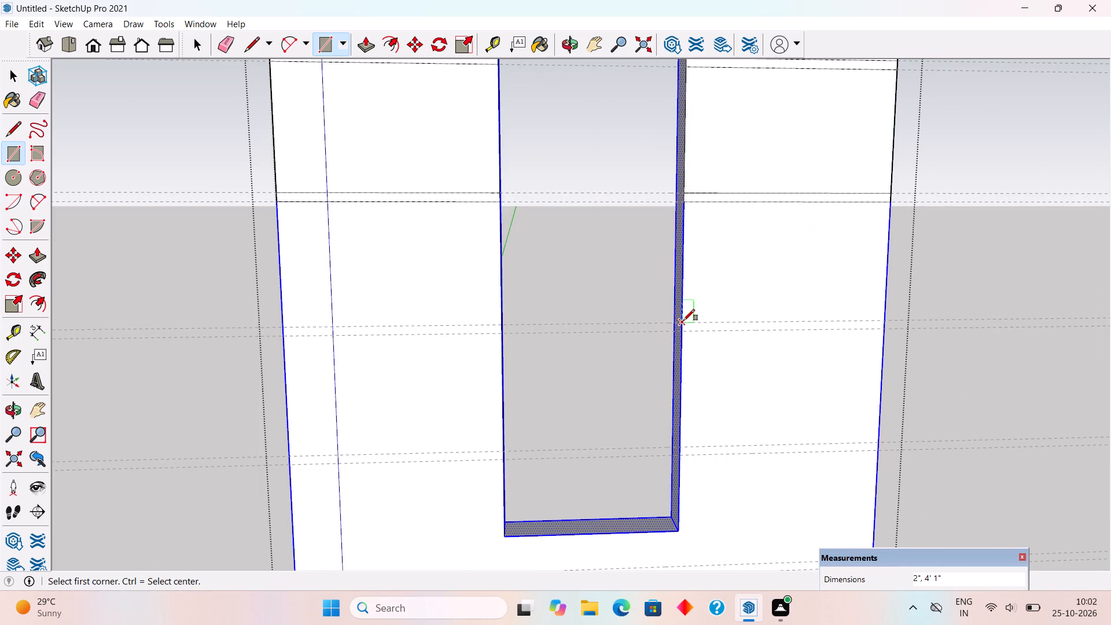
pyautogui.click(881, 333)
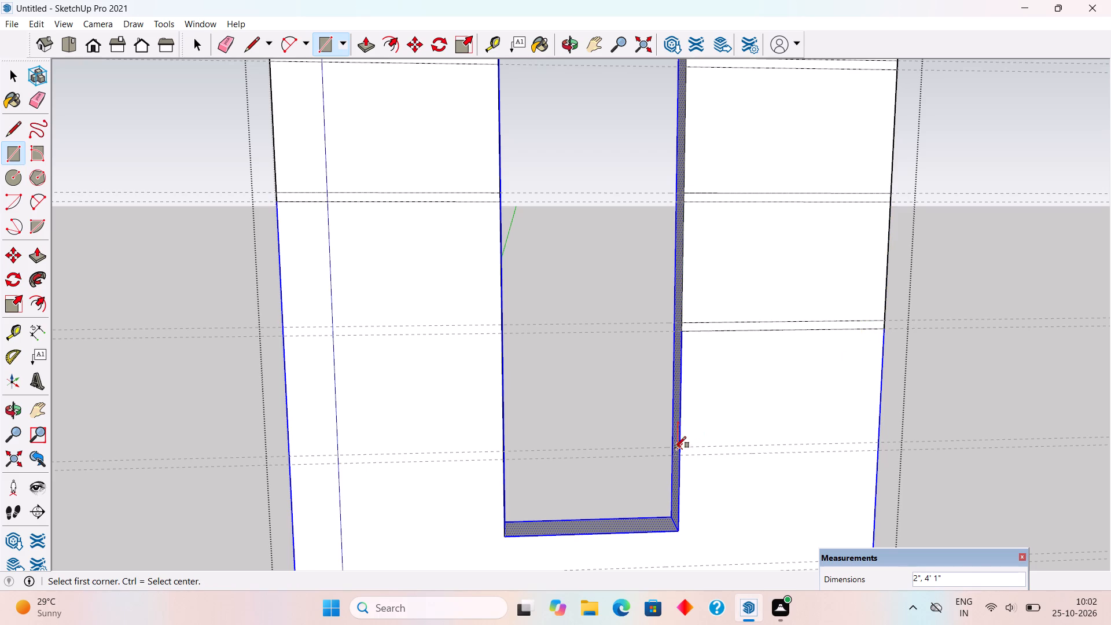
pyautogui.click(674, 447)
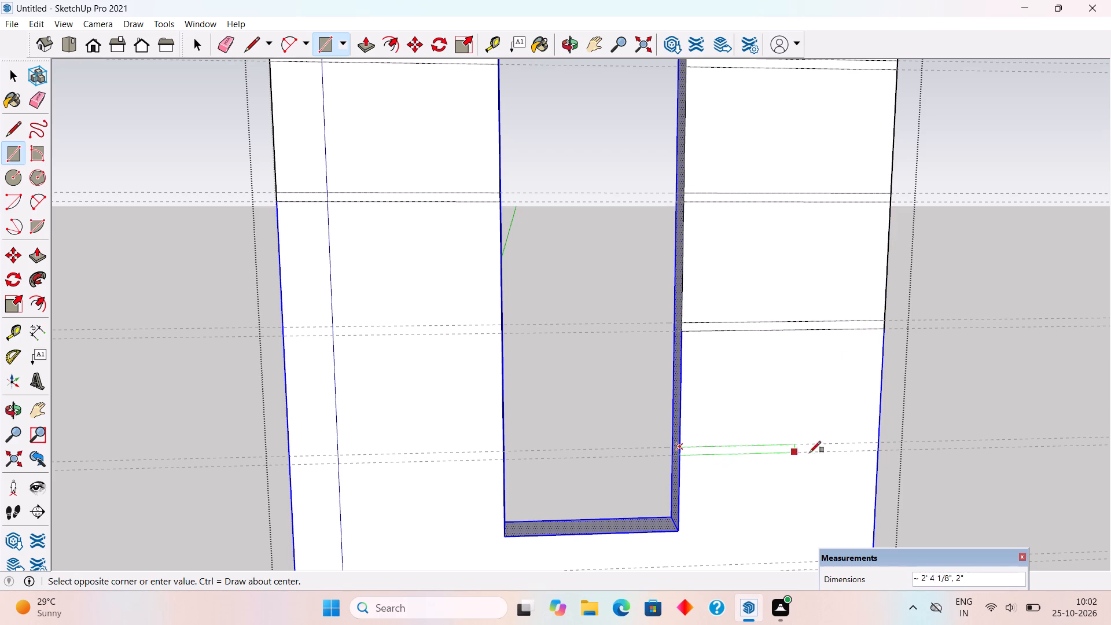
pyautogui.click(881, 453)
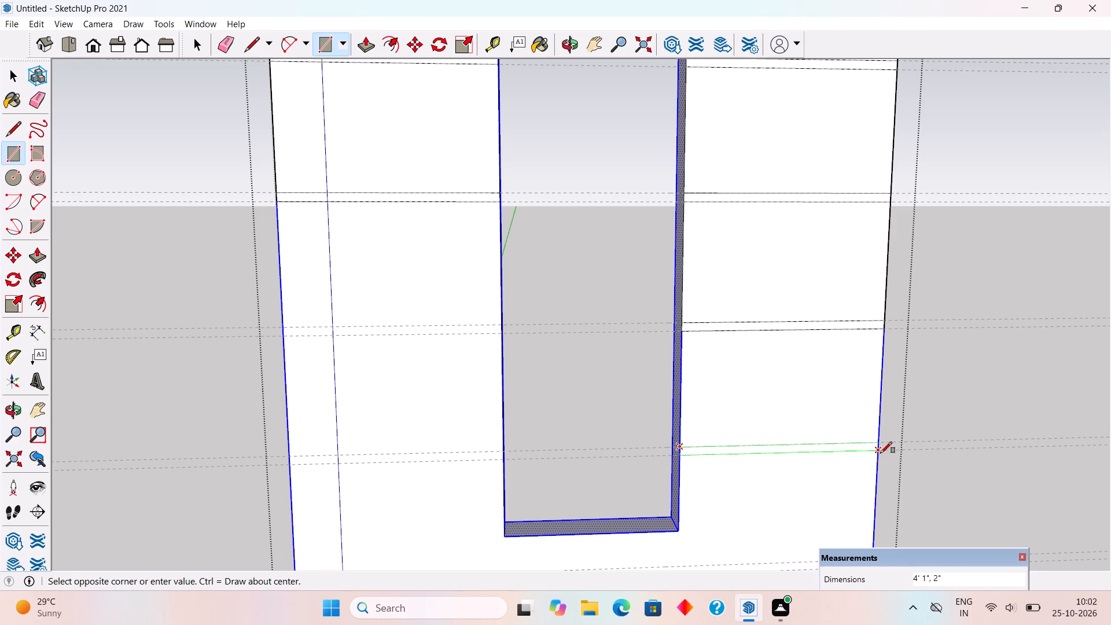
pyautogui.click(282, 326)
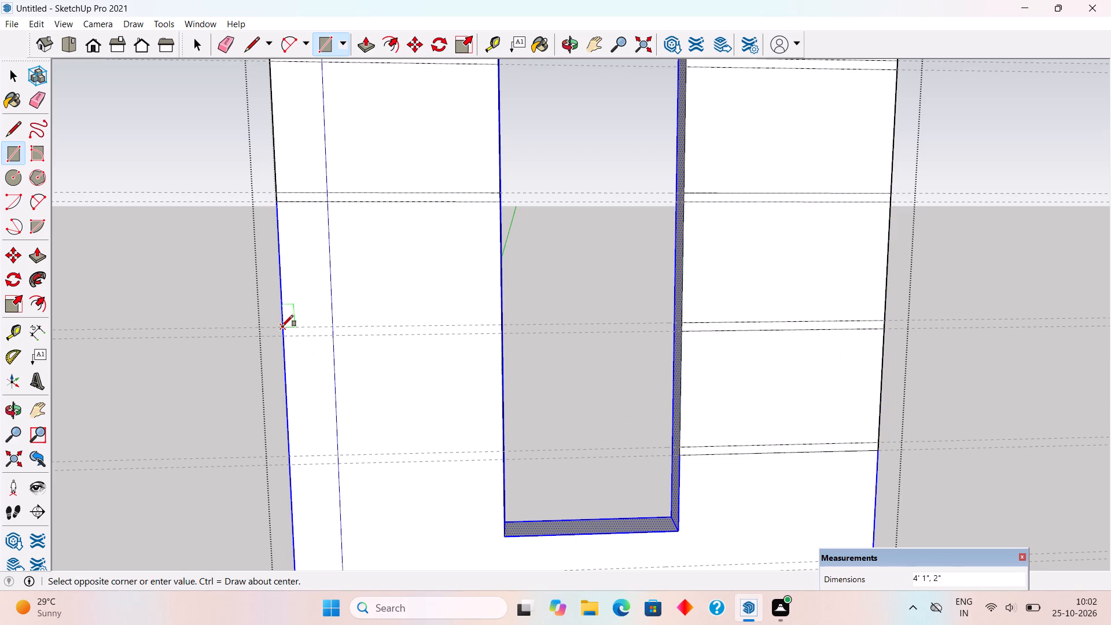
pyautogui.click(503, 331)
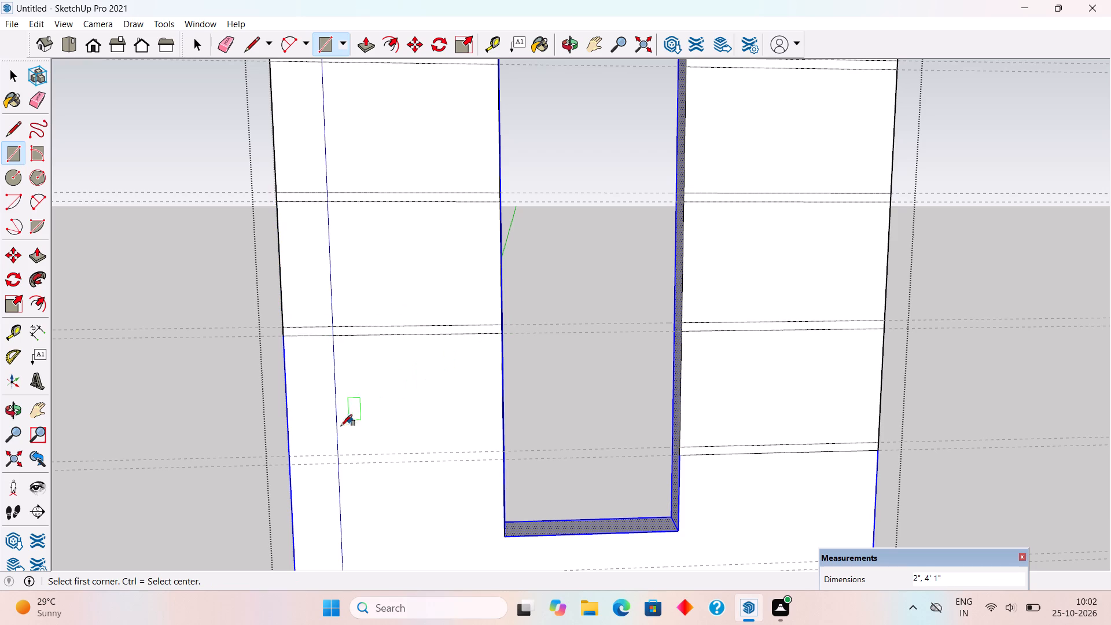
pyautogui.click(288, 457)
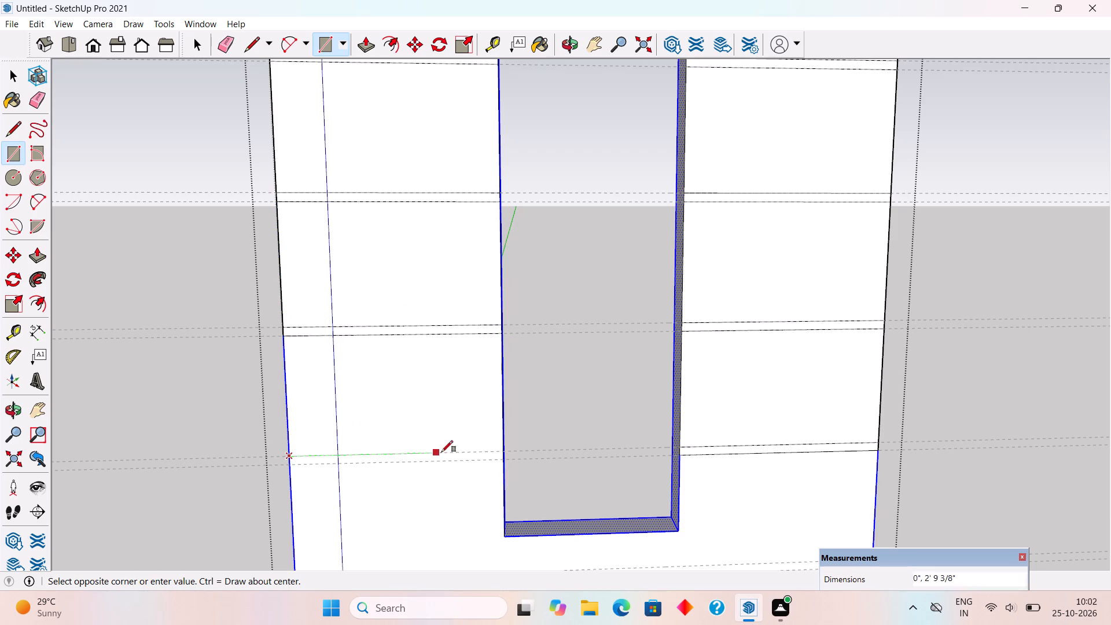
pyautogui.click(502, 461)
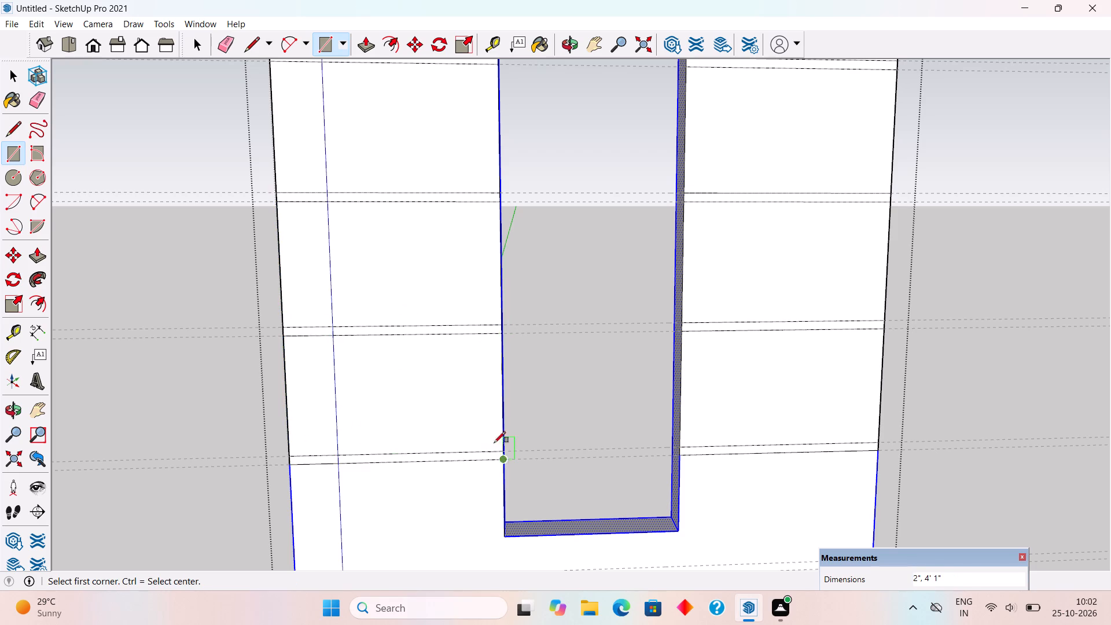
# Draw full-width 2" by 11' 8" rectangles on the wall face within the two guide pairs below the window opening.
pyautogui.scroll(-11, 510, 335)
pyautogui.scroll(3, 553, 535)
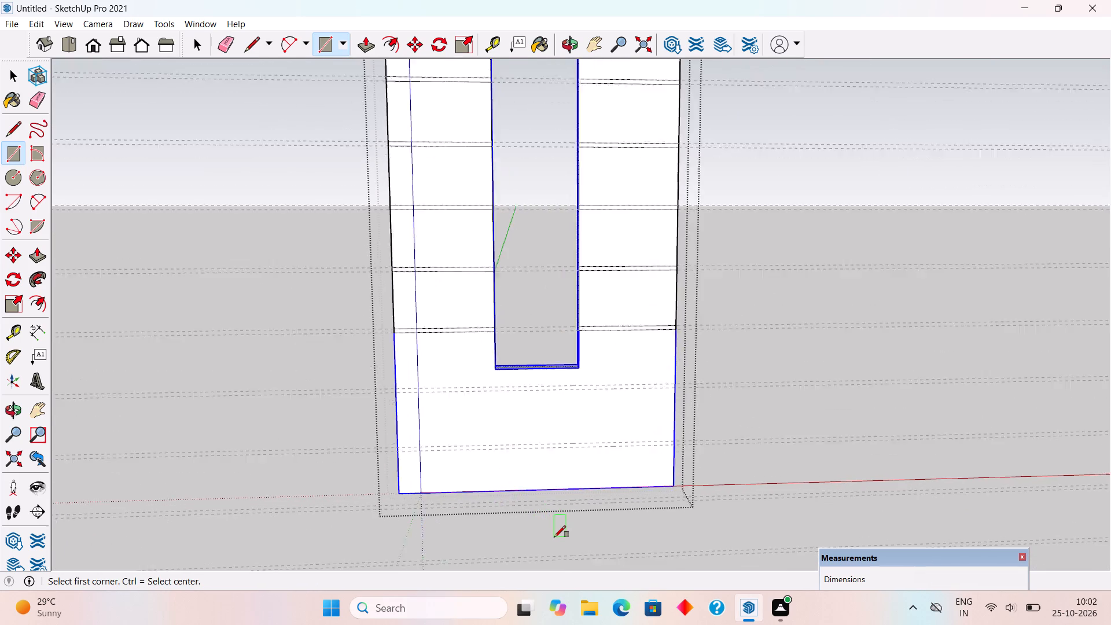
pyautogui.scroll(7, 554, 537)
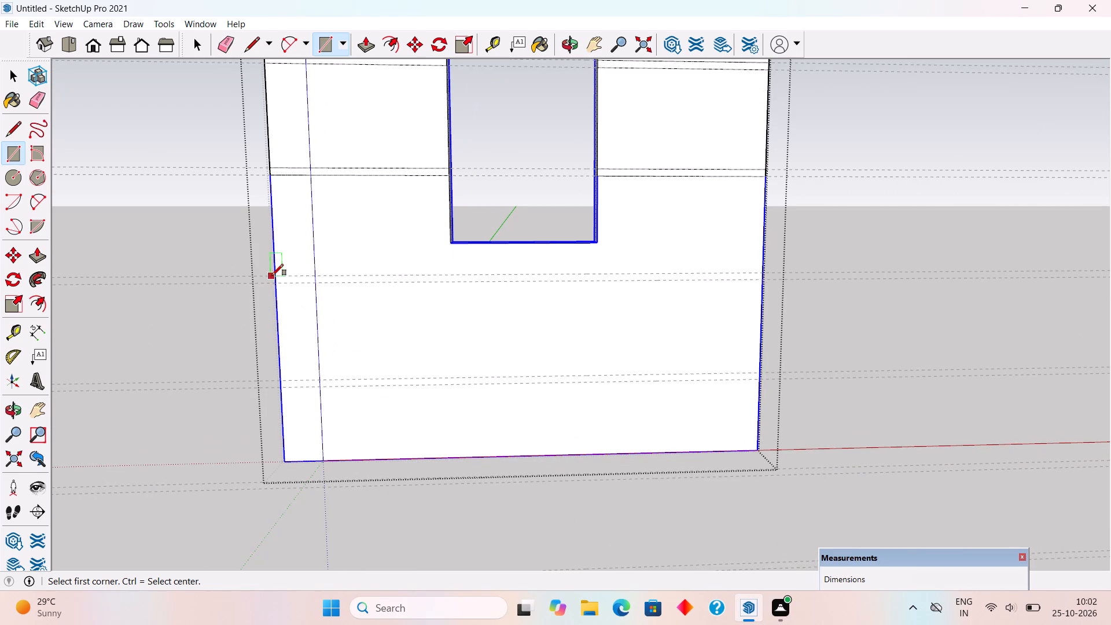
pyautogui.click(274, 277)
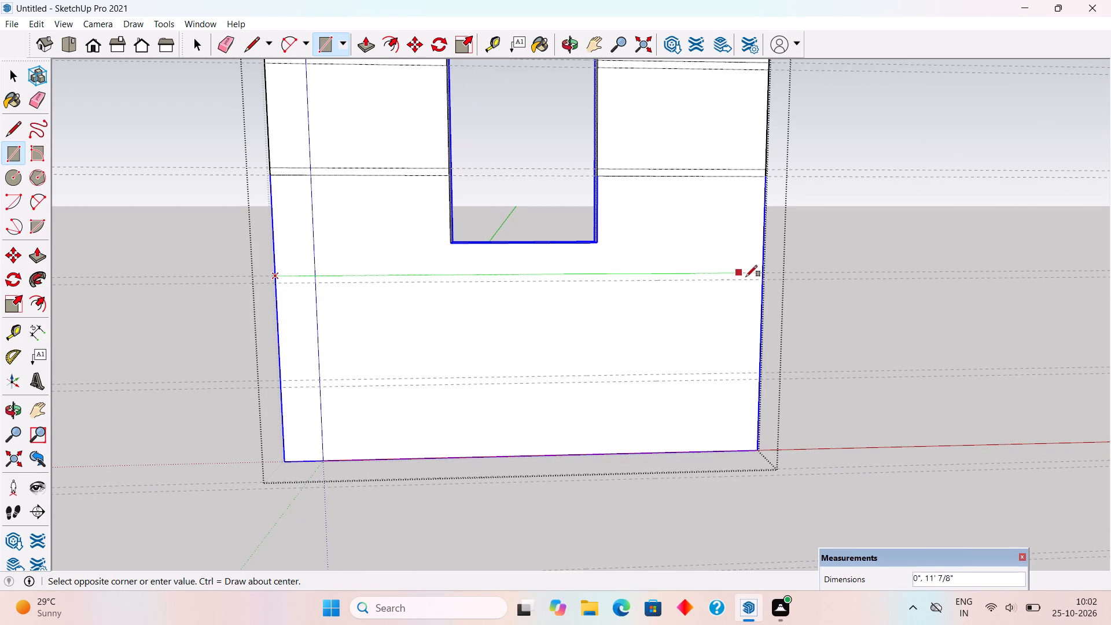
pyautogui.click(764, 280)
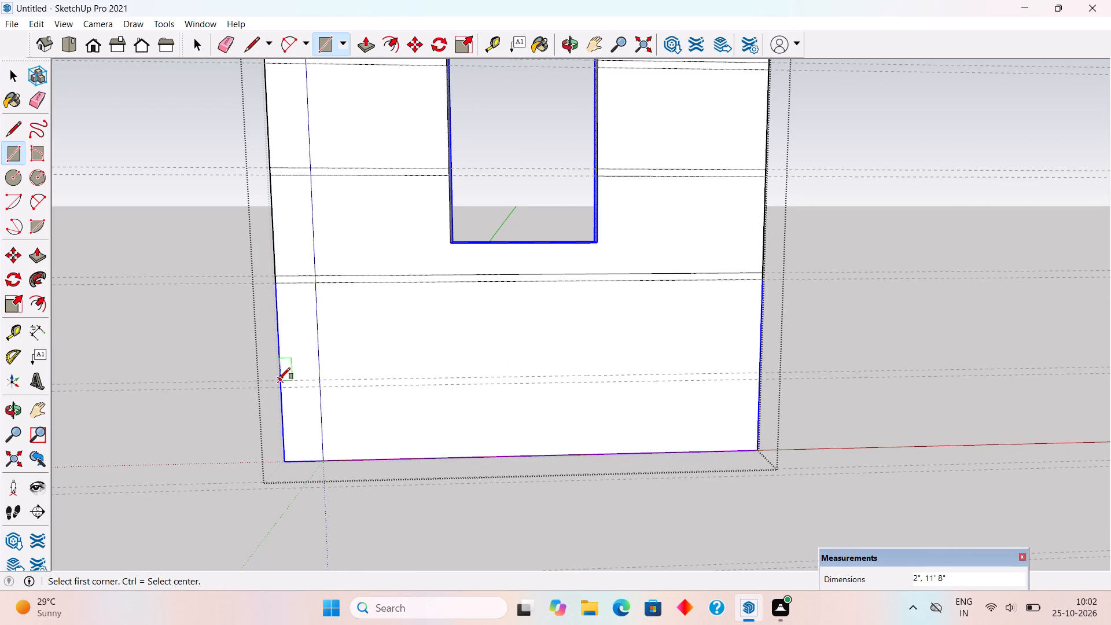
pyautogui.click(279, 379)
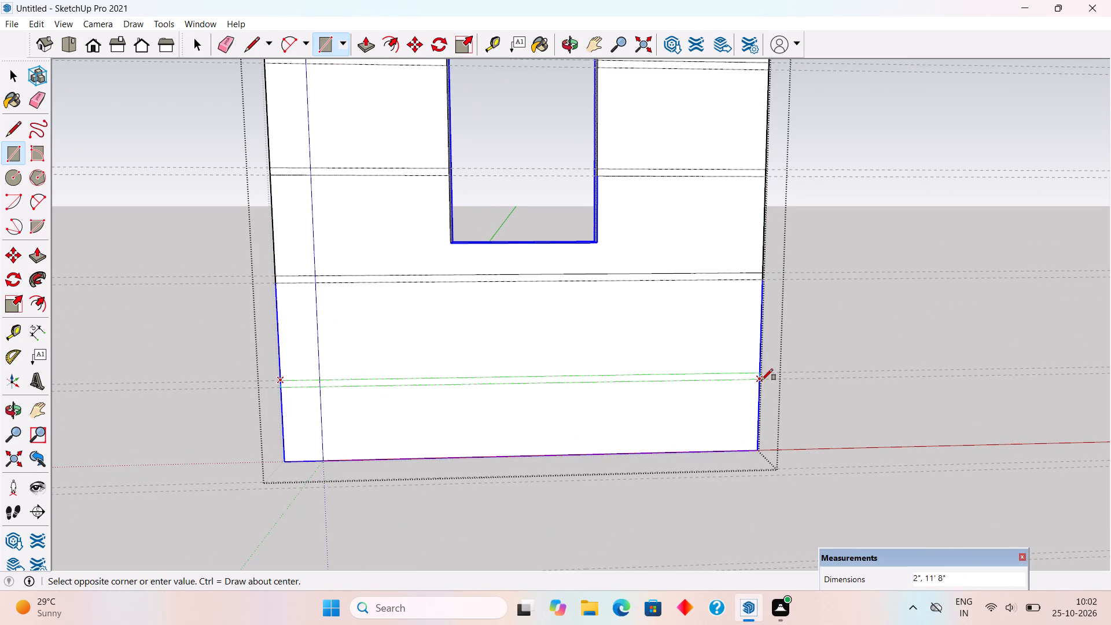
pyautogui.click(761, 380)
# Push the lowest full-width strip 0.5" into the stair wall with Push/Pull to form a groove.
pyautogui.moveTo(418, 422); pyautogui.dragTo(830, 383, button='middle')
pyautogui.press('space')
pyautogui.scroll(5, 669, 339)
pyautogui.scroll(-4, 650, 344)
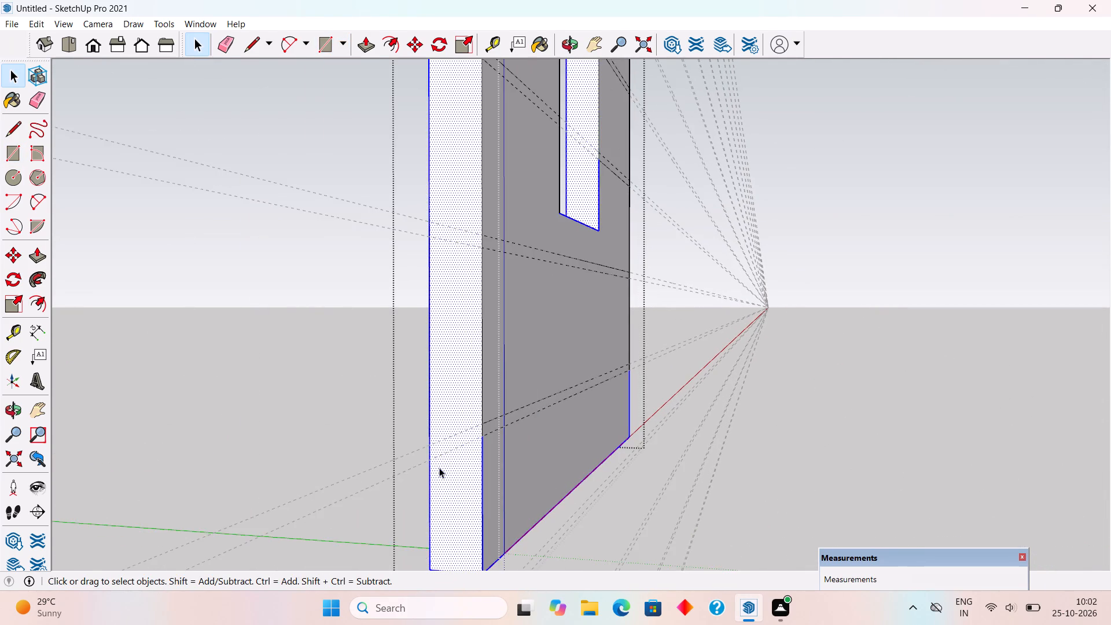
pyautogui.scroll(2, 439, 468)
pyautogui.moveTo(491, 433); pyautogui.dragTo(465, 436, button='middle')
pyautogui.scroll(3, 473, 429)
pyautogui.click(500, 420)
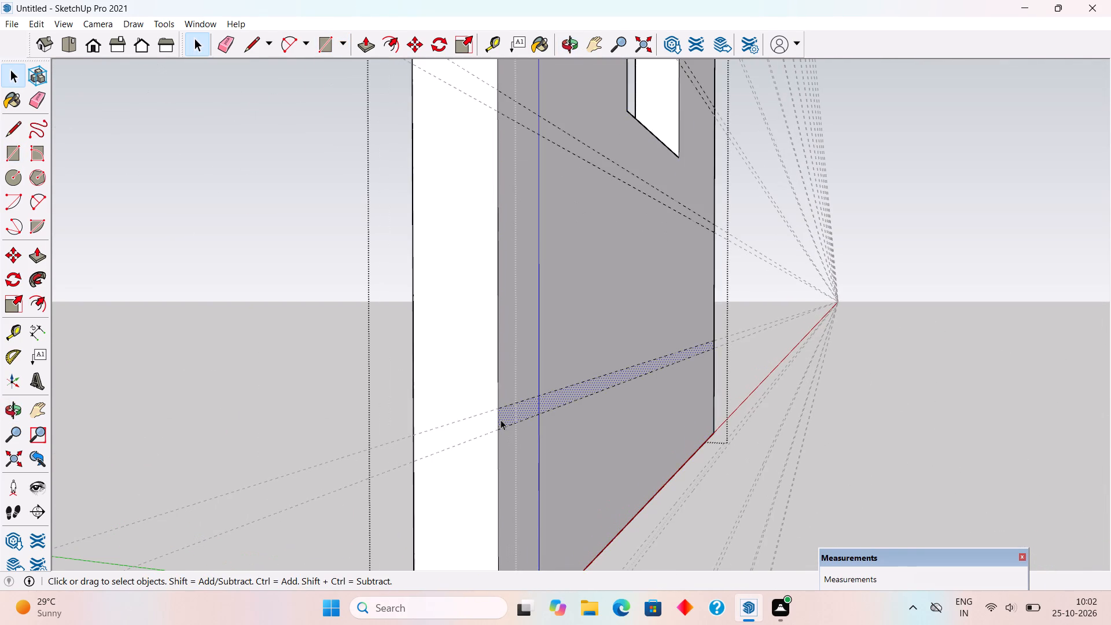
pyautogui.scroll(2, 501, 420)
pyautogui.press('p')
pyautogui.click(505, 417)
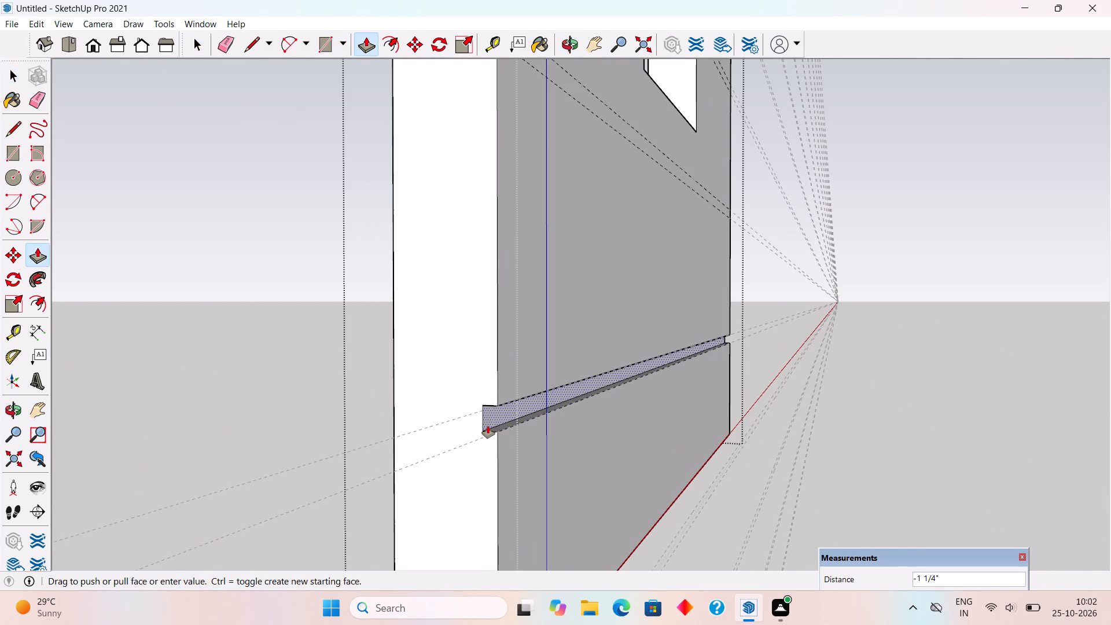
pyautogui.write('.3')
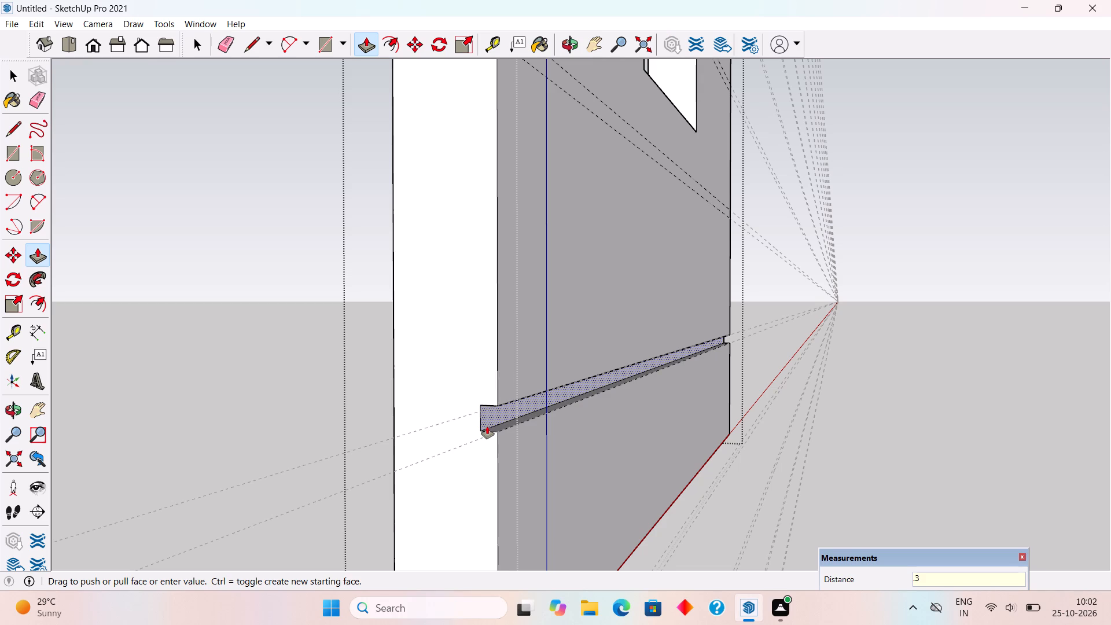
pyautogui.click(487, 427)
pyautogui.press('5')
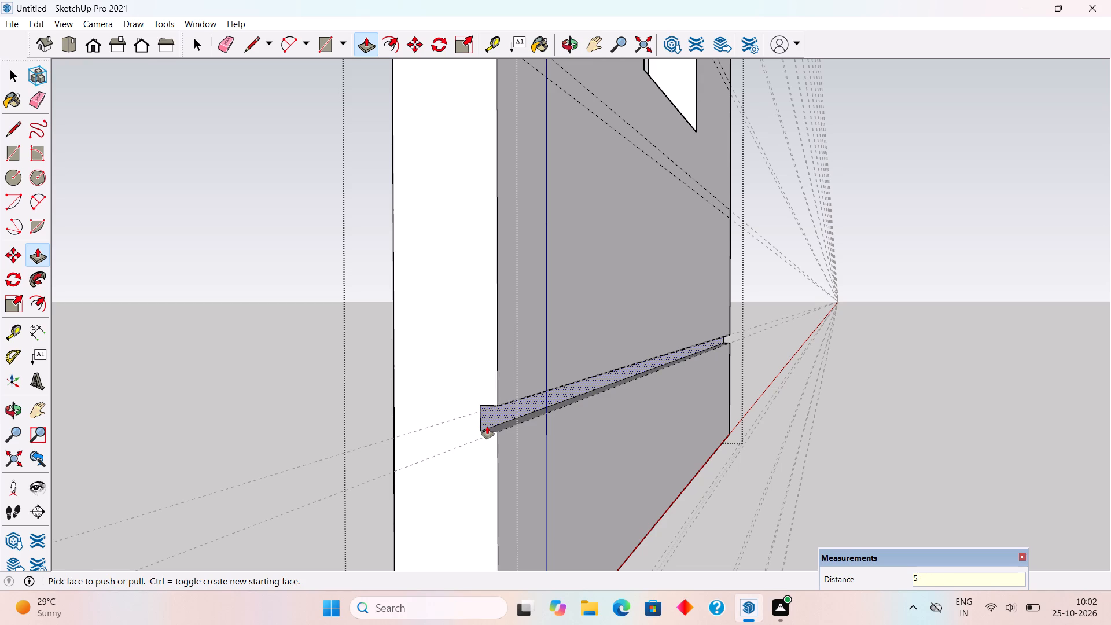
pyautogui.press('BackSpace')
pyautogui.press('BackSpace')
pyautogui.write('.5')
pyautogui.hotkey('shift', '"')
pyautogui.press('Return')
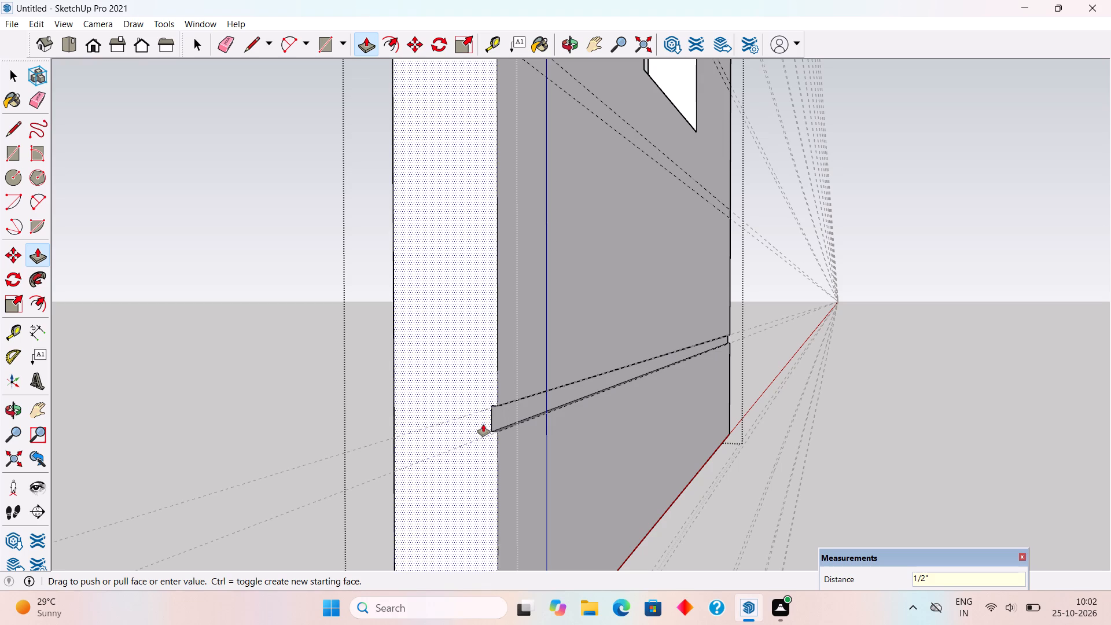
# Push the second-lowest full-width strip below the window opening 1/2" into the stair wall.
pyautogui.scroll(-9, 483, 424)
pyautogui.moveTo(459, 356); pyautogui.dragTo(482, 429, button='middle')
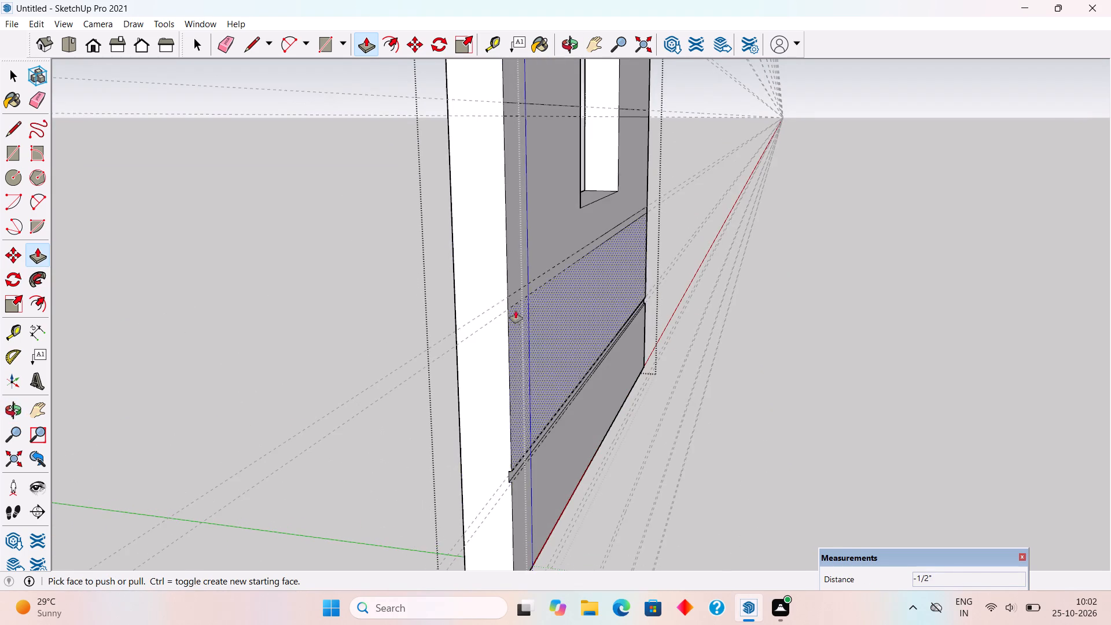
pyautogui.scroll(3, 518, 292)
pyautogui.doubleClick(509, 305)
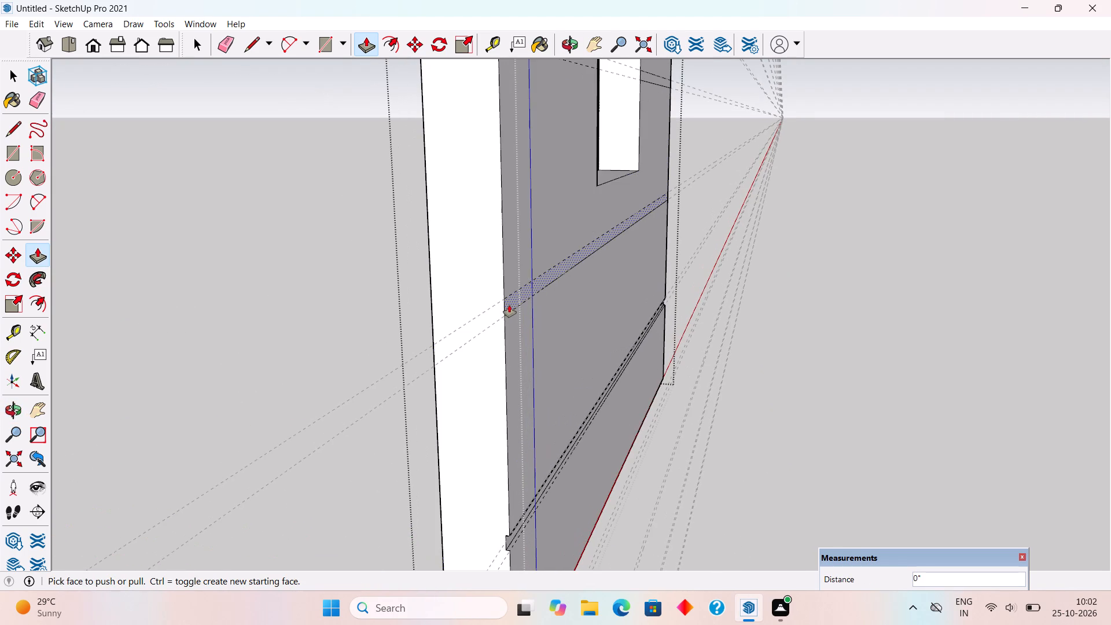
# Recess the three lowest strips left of the window opening 1/2" into the wall with Push/Pull.
pyautogui.scroll(-10, 499, 359)
pyautogui.scroll(3, 506, 264)
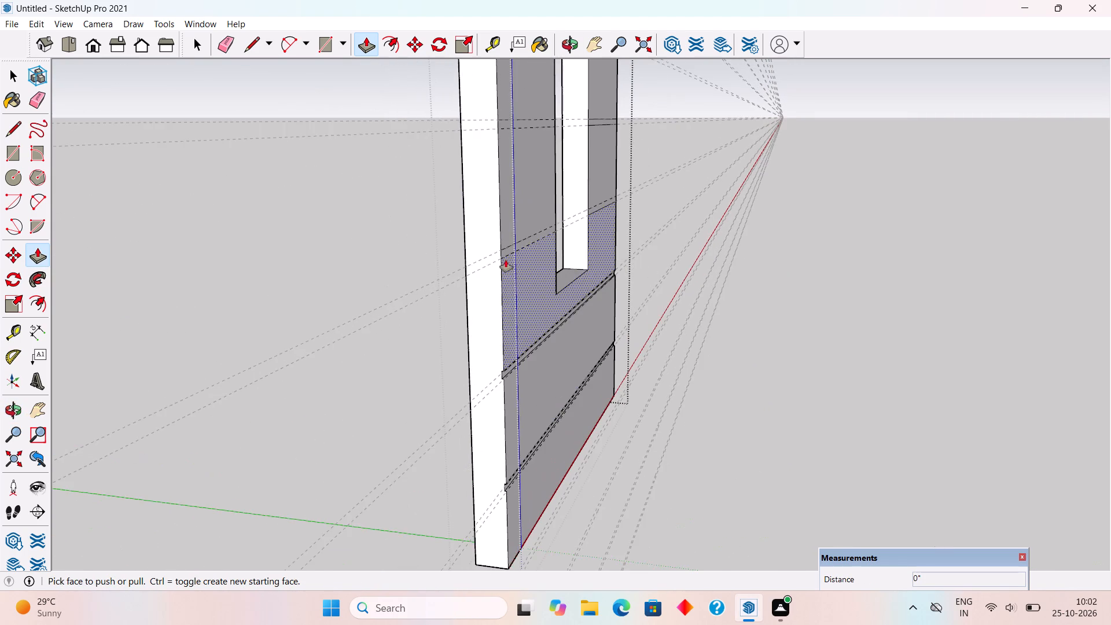
pyautogui.doubleClick(503, 251)
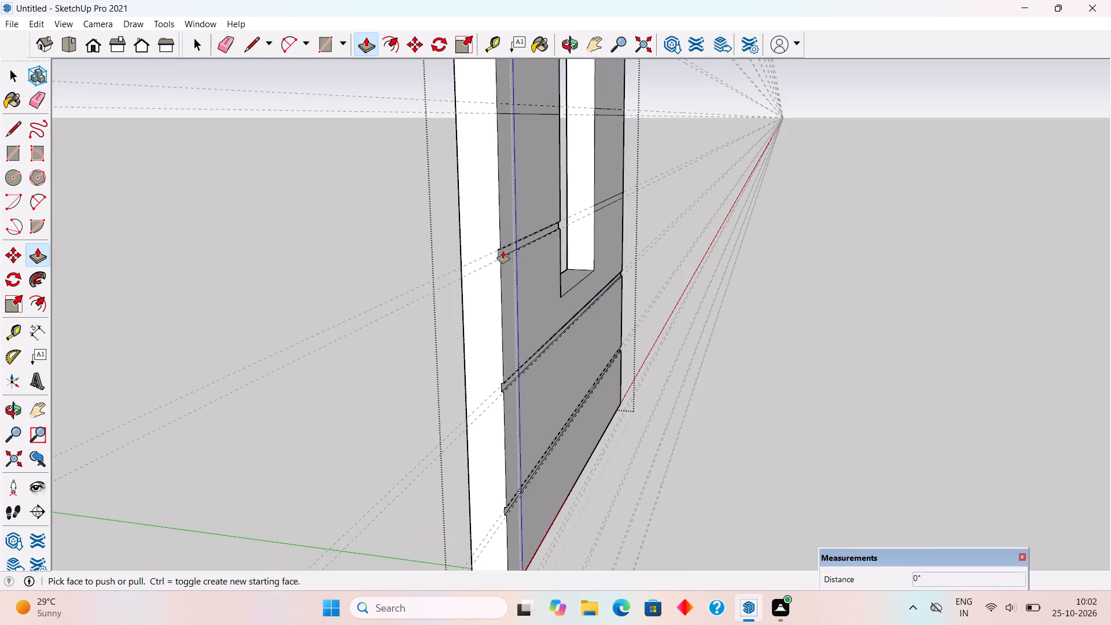
pyautogui.scroll(-11, 503, 254)
pyautogui.scroll(2, 504, 109)
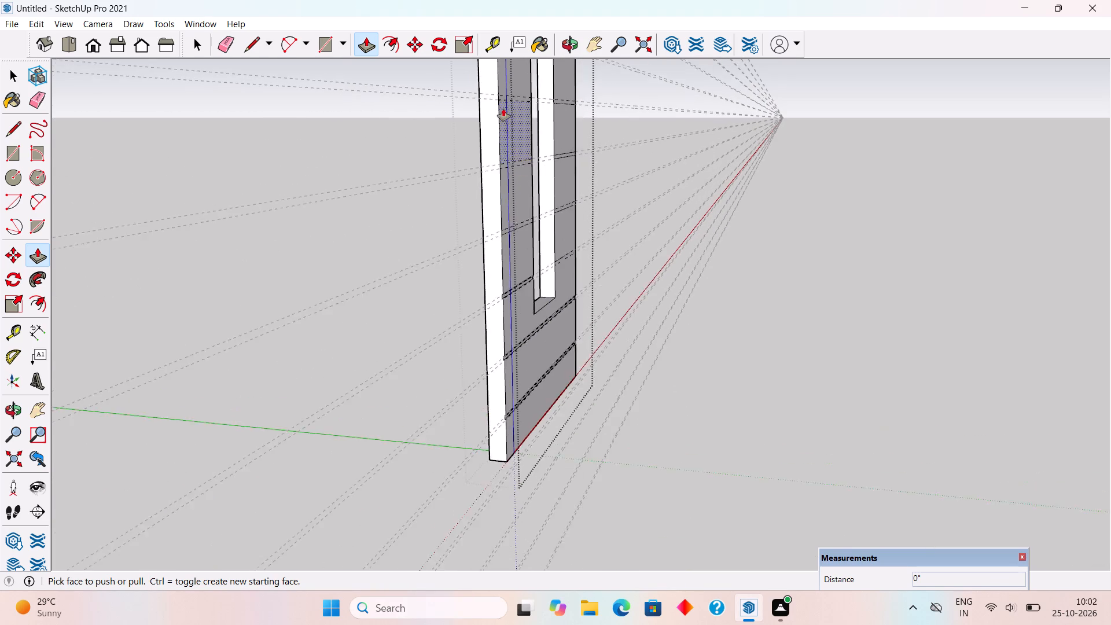
pyautogui.scroll(3, 503, 109)
pyautogui.scroll(3, 503, 286)
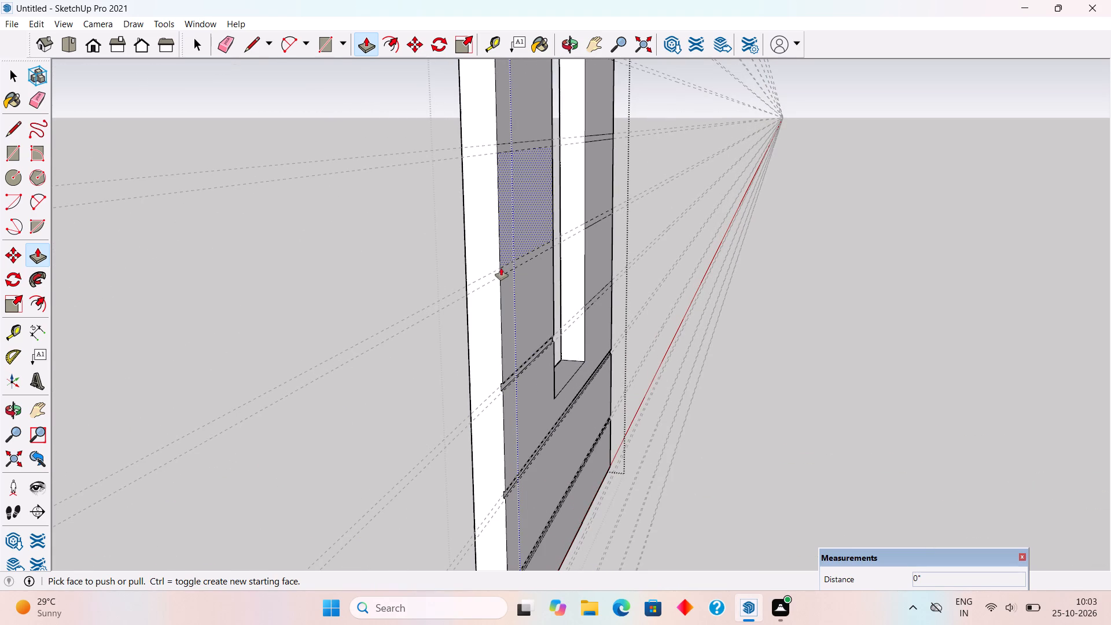
pyautogui.doubleClick(506, 271)
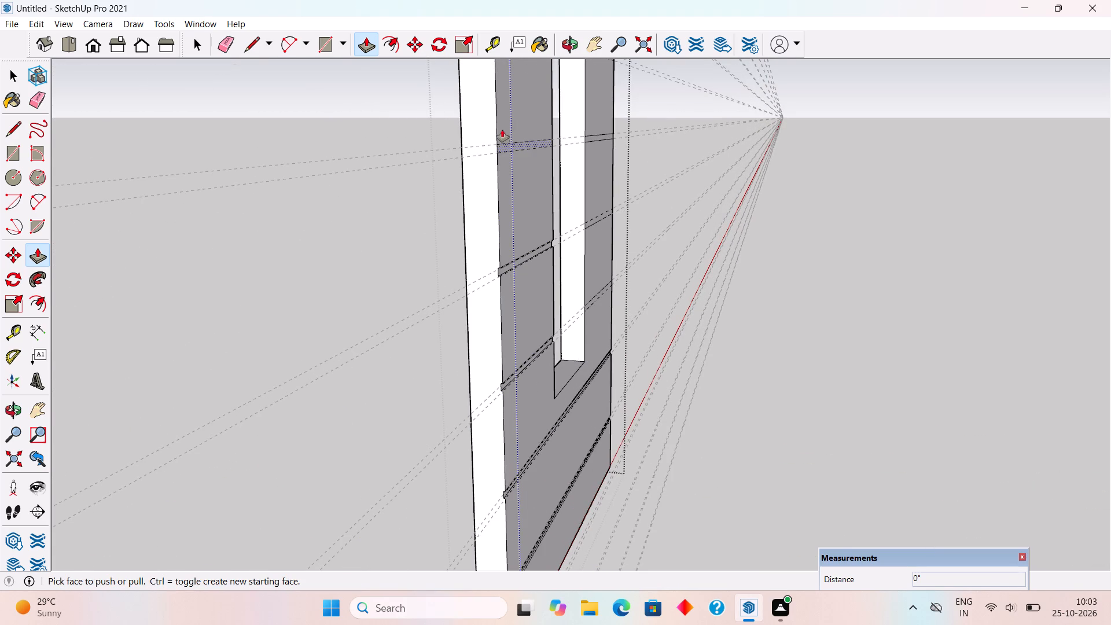
pyautogui.doubleClick(500, 146)
# Recess the fourth and fifth strips from the bottom, left of the window opening, by the same 1/2".
pyautogui.scroll(-8, 474, 192)
pyautogui.scroll(1, 465, 217)
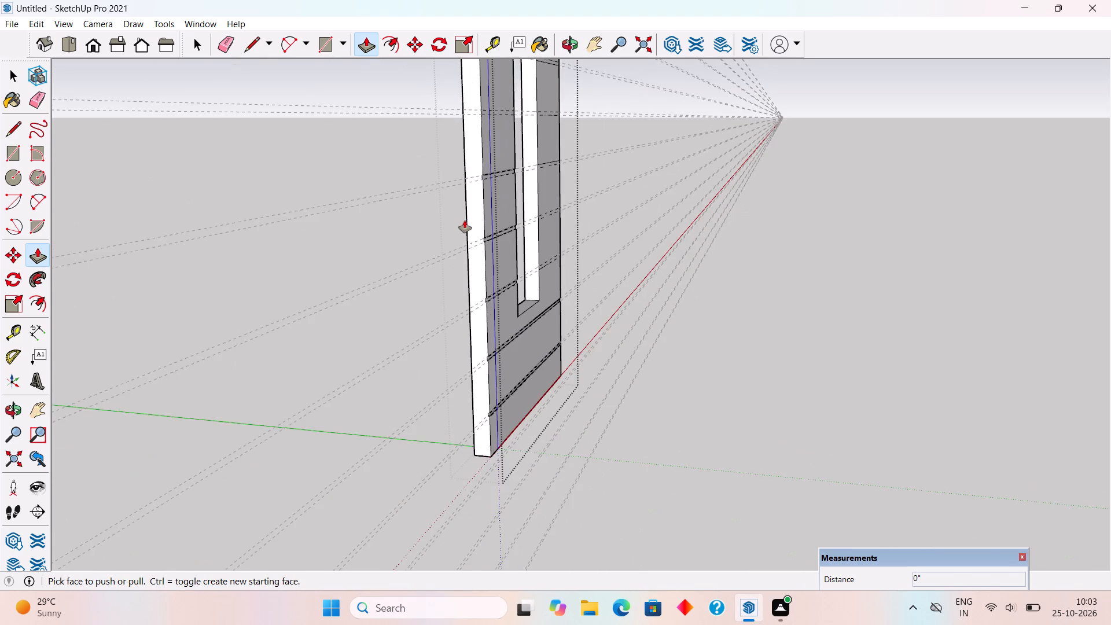
pyautogui.scroll(-15, 465, 220)
pyautogui.scroll(5, 523, 87)
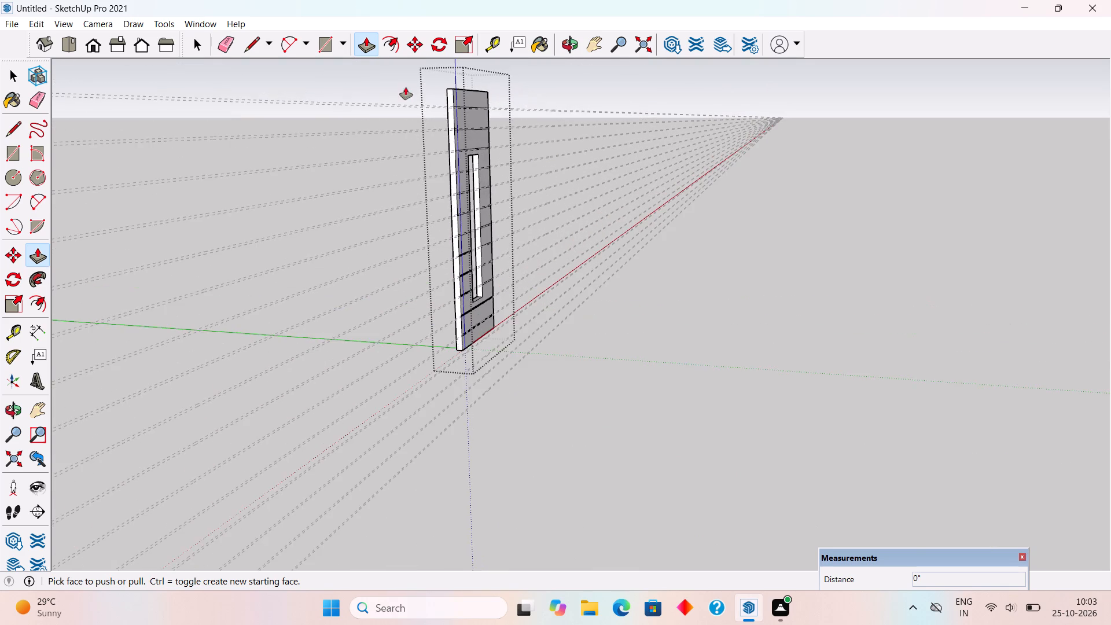
pyautogui.scroll(5, 413, 113)
pyautogui.scroll(4, 461, 94)
pyautogui.scroll(3, 512, 183)
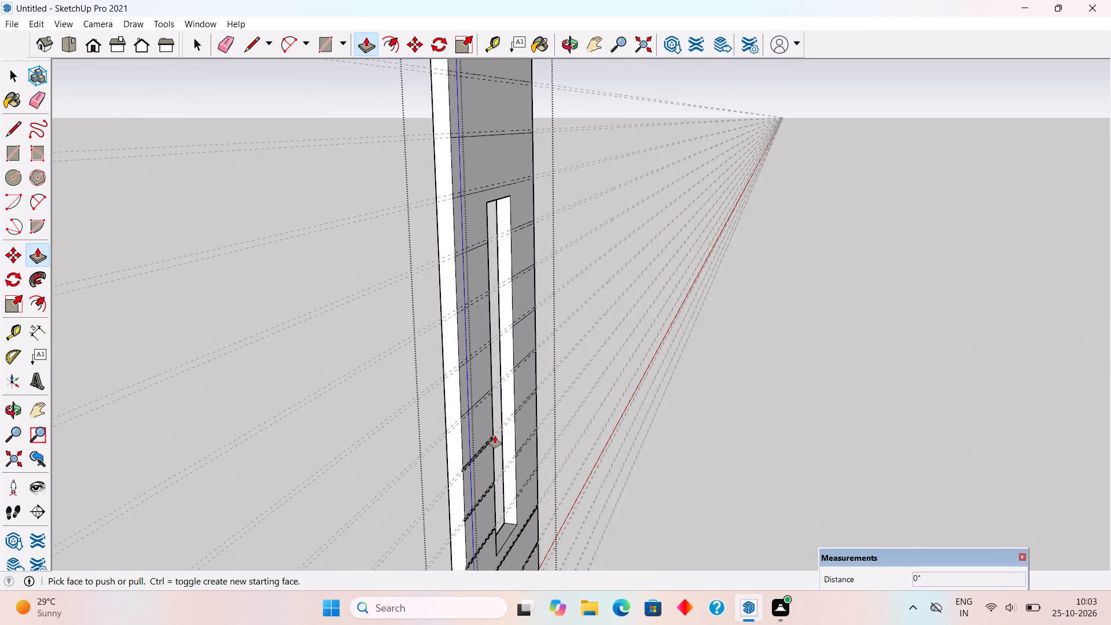
pyautogui.scroll(6, 484, 451)
pyautogui.scroll(3, 463, 390)
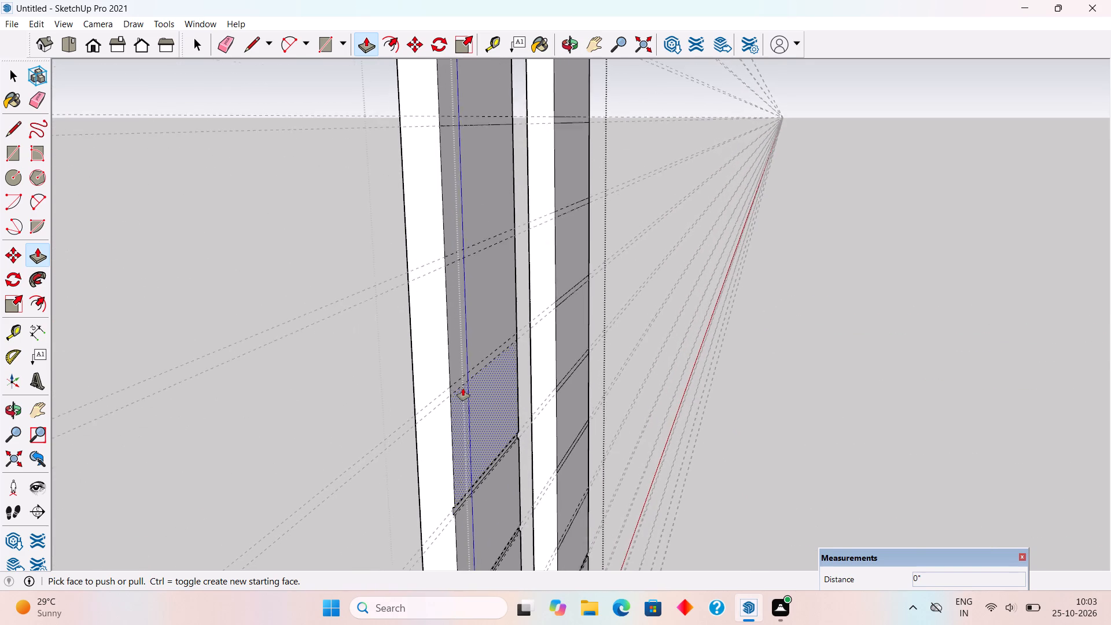
pyautogui.scroll(1, 463, 388)
pyautogui.doubleClick(456, 384)
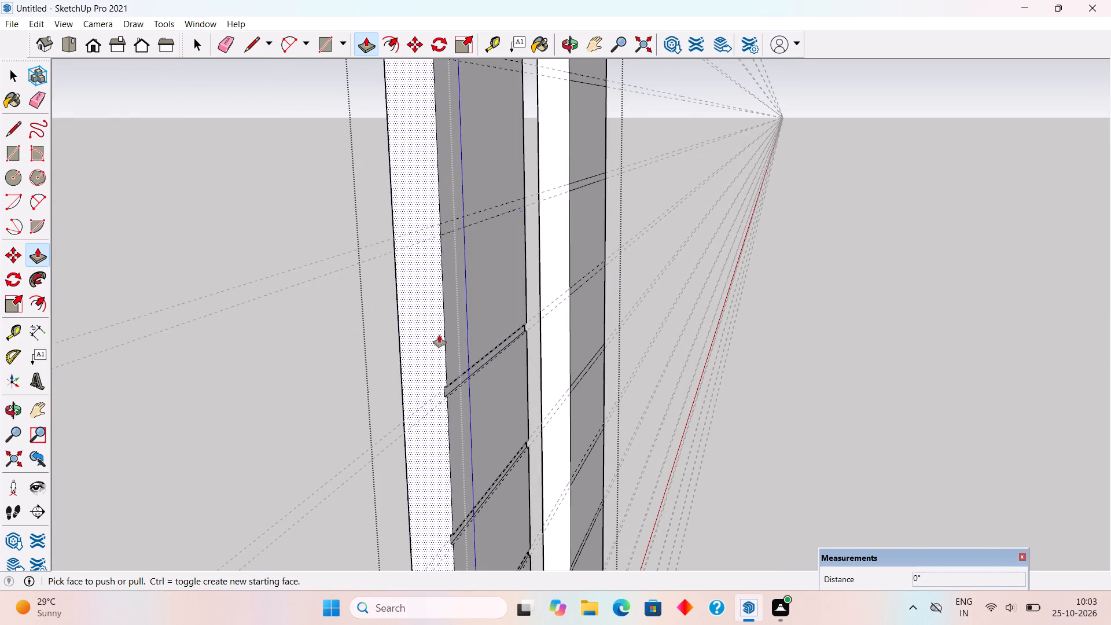
pyautogui.doubleClick(454, 225)
# Recess the two uppermost strips left of the window opening 1/2" into the wall.
pyautogui.scroll(-7, 454, 225)
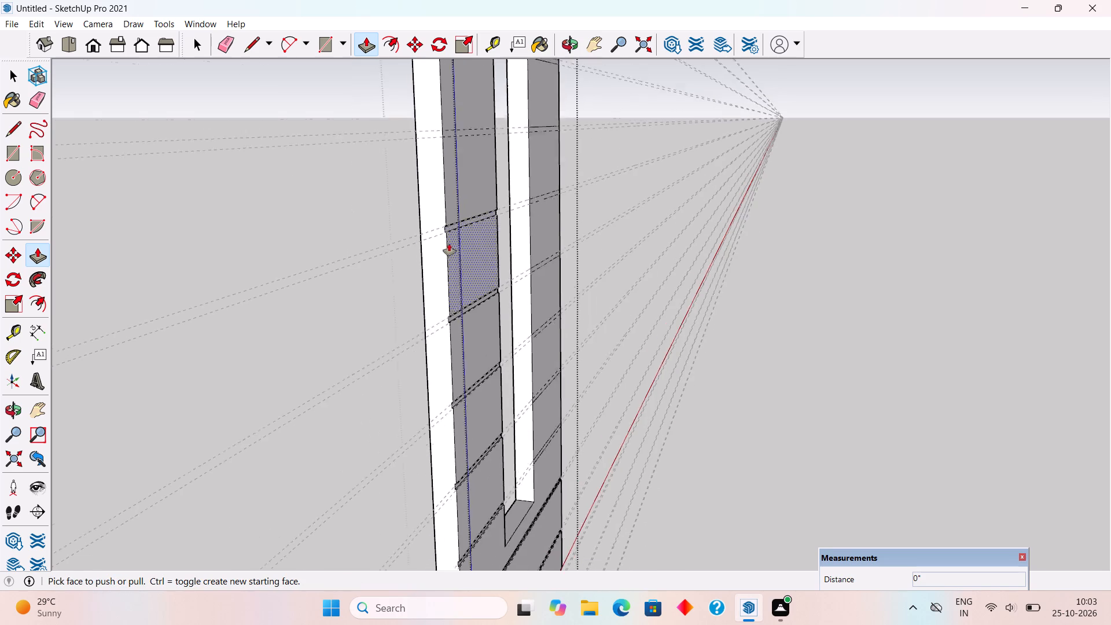
pyautogui.scroll(-2, 449, 244)
pyautogui.scroll(2, 448, 162)
pyautogui.doubleClick(451, 161)
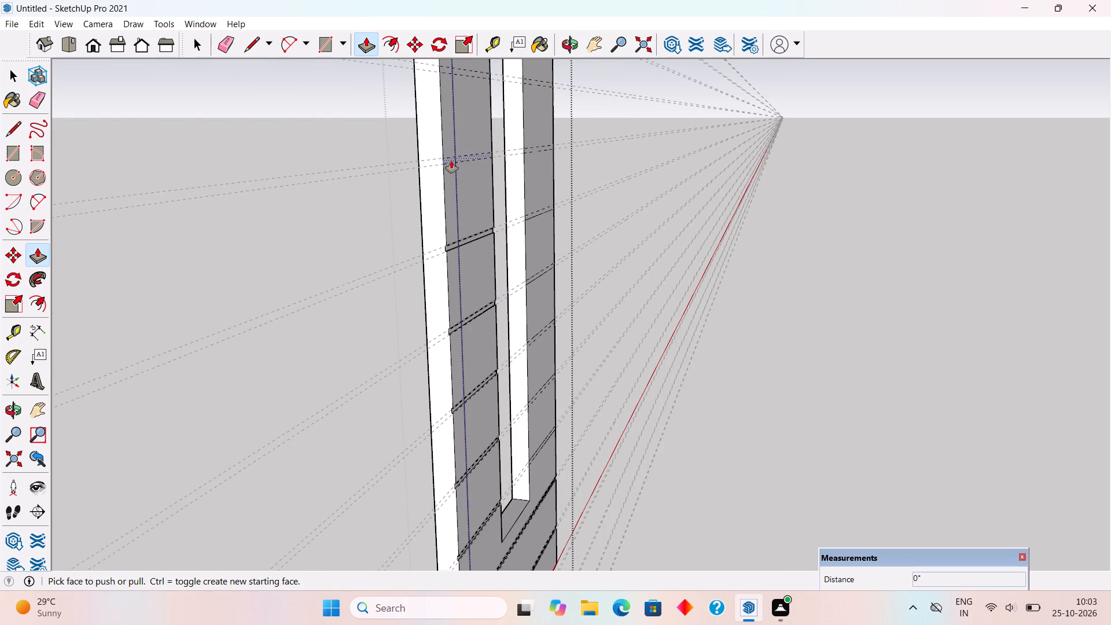
pyautogui.scroll(-5, 447, 172)
pyautogui.scroll(-10, 472, 281)
pyautogui.scroll(4, 481, 153)
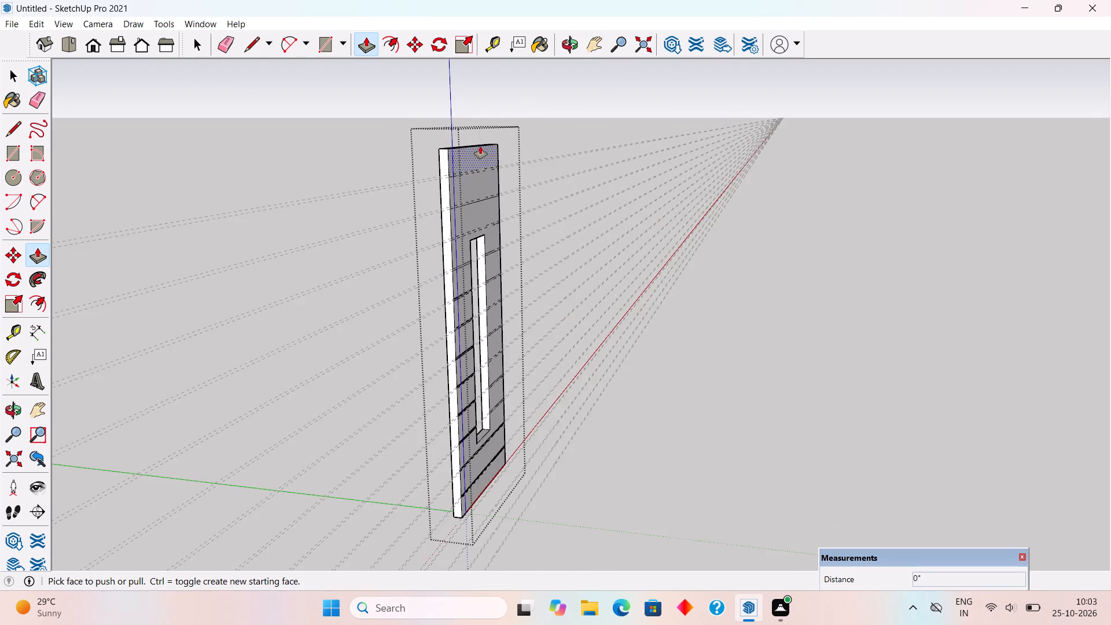
pyautogui.scroll(8, 480, 146)
pyautogui.moveTo(509, 404); pyautogui.dragTo(491, 365, button='middle')
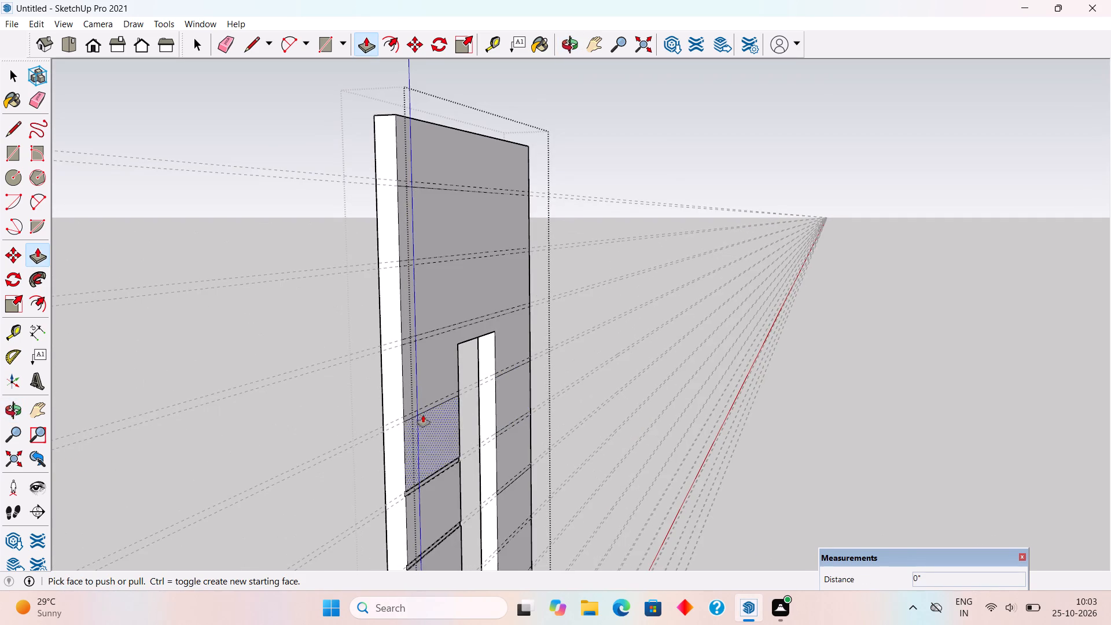
pyautogui.scroll(2, 417, 413)
pyautogui.doubleClick(415, 413)
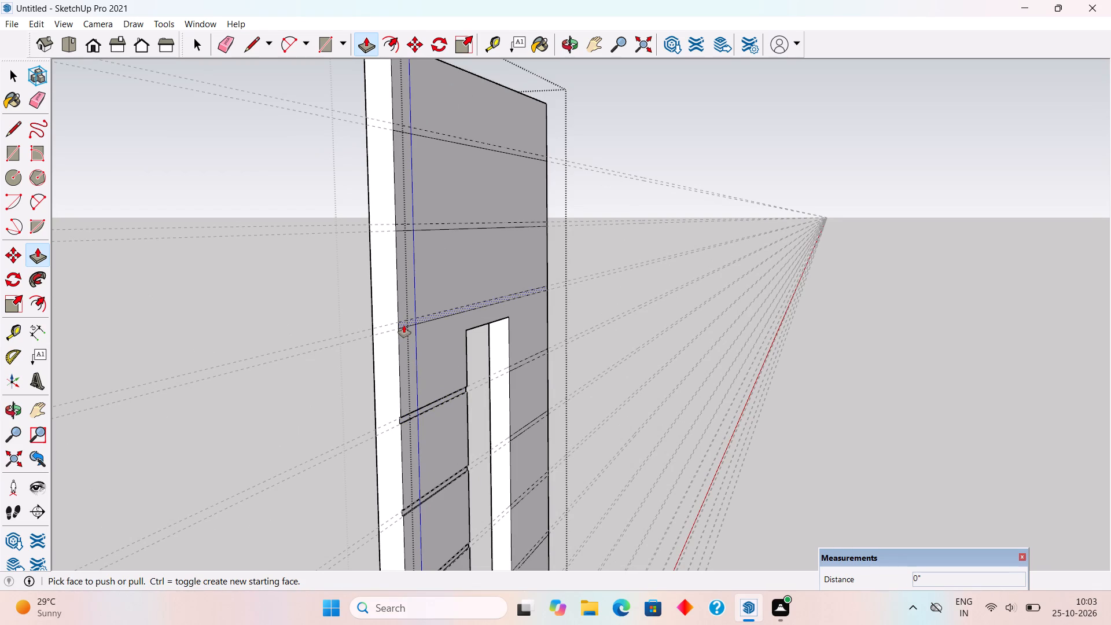
# Recess the three full-width strips above the window opening 1/2" into the wall.
pyautogui.doubleClick(404, 325)
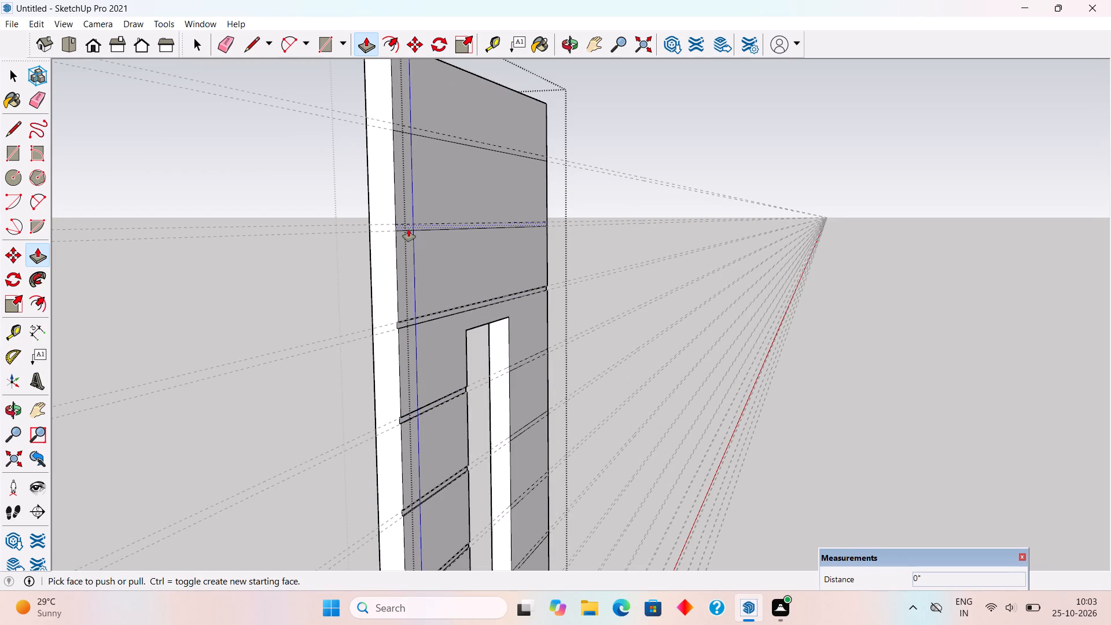
pyautogui.doubleClick(409, 228)
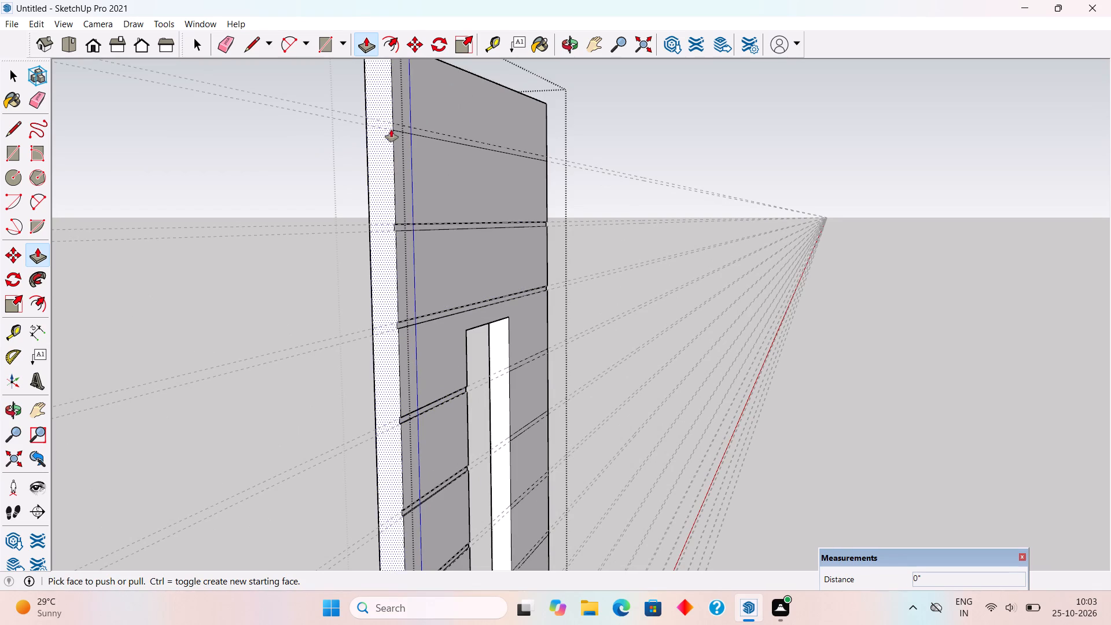
pyautogui.doubleClick(400, 127)
# Recess the three uppermost strips right of the window opening 1/2" into the wall.
pyautogui.moveTo(451, 217); pyautogui.dragTo(167, 242, button='middle')
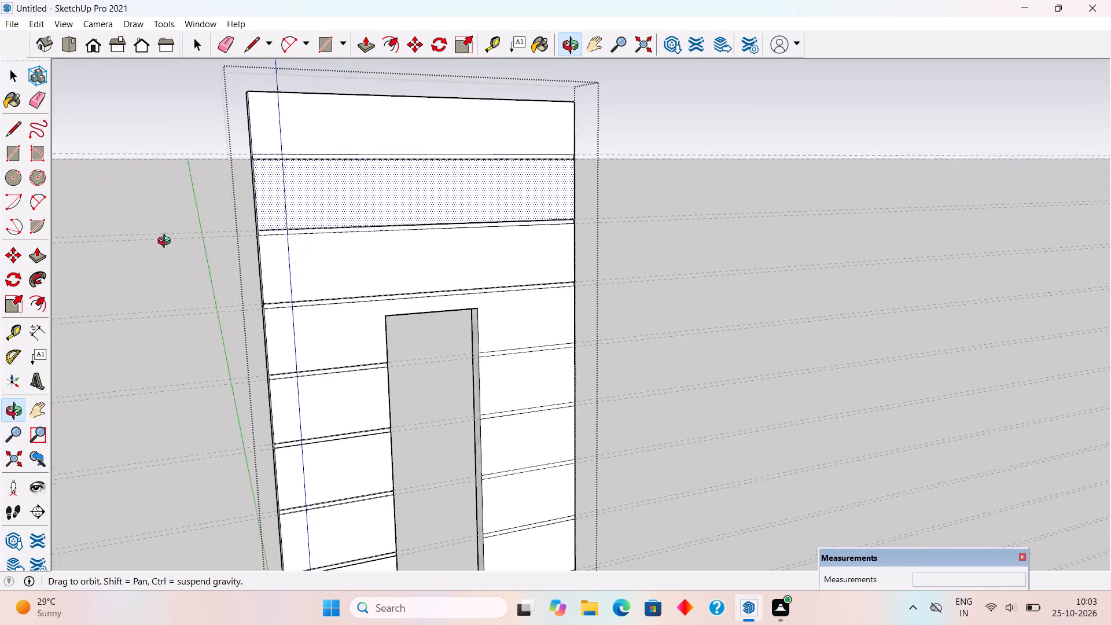
pyautogui.moveTo(167, 242); pyautogui.dragTo(162, 244, button='middle')
pyautogui.scroll(-3, 343, 294)
pyautogui.moveTo(558, 333); pyautogui.dragTo(558, 214, button='middle')
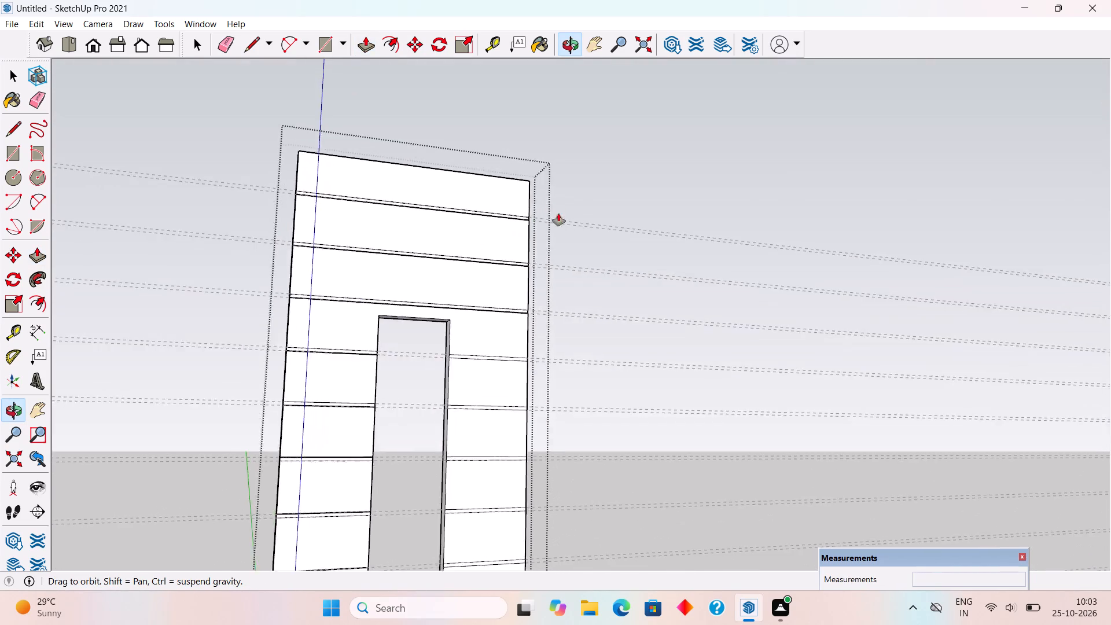
pyautogui.moveTo(558, 214); pyautogui.dragTo(557, 214, button='middle')
pyautogui.scroll(-3, 561, 218)
pyautogui.scroll(-2, 481, 334)
pyautogui.moveTo(490, 331); pyautogui.dragTo(601, 320, button='middle')
pyautogui.scroll(4, 499, 371)
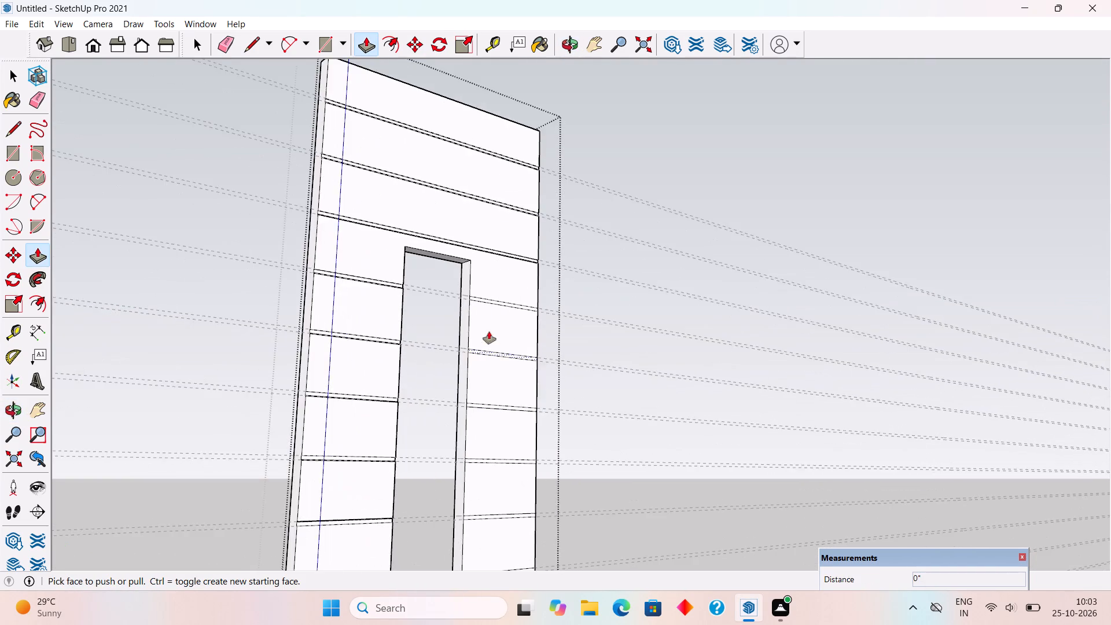
pyautogui.scroll(5, 487, 314)
pyautogui.doubleClick(475, 293)
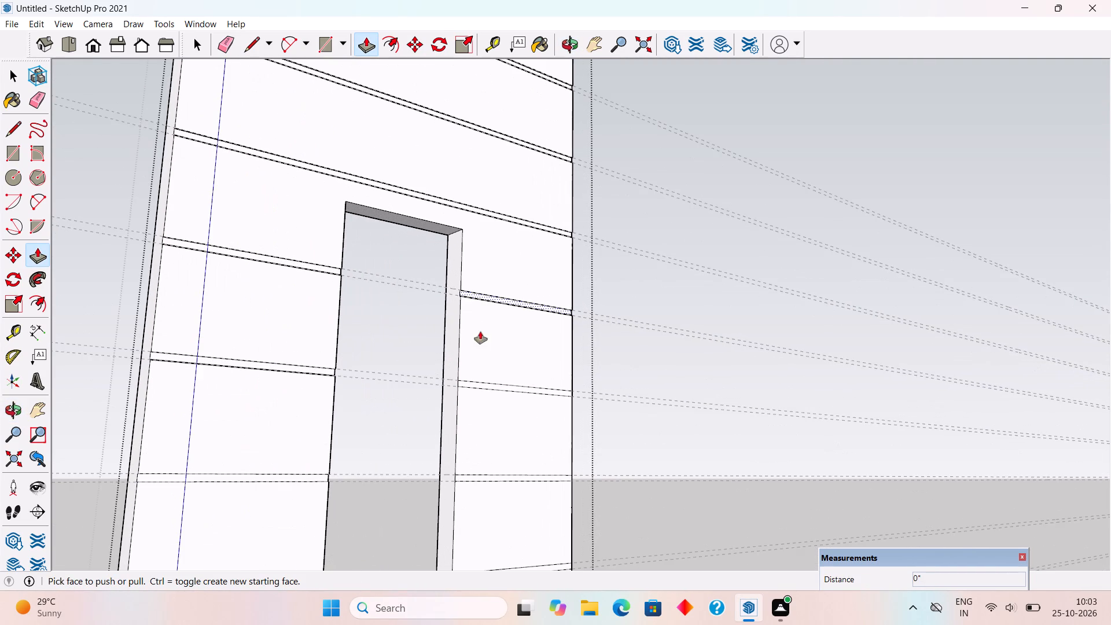
pyautogui.doubleClick(488, 385)
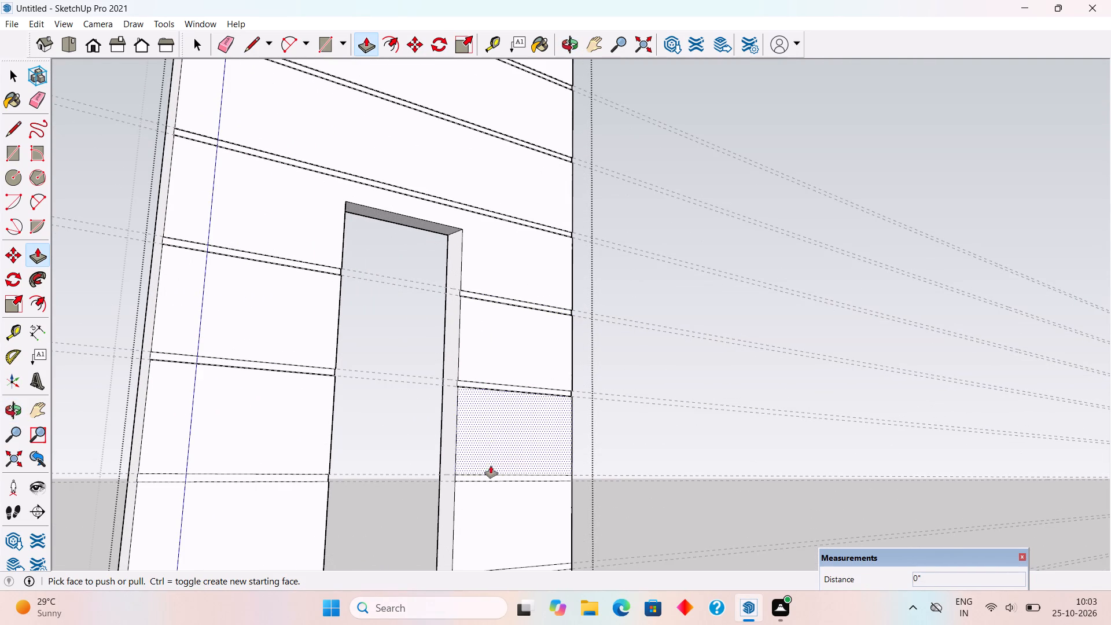
pyautogui.doubleClick(488, 479)
# Recess the fourth and fifth strips from the top, right of the window opening, by the same 1/2".
pyautogui.scroll(-5, 422, 364)
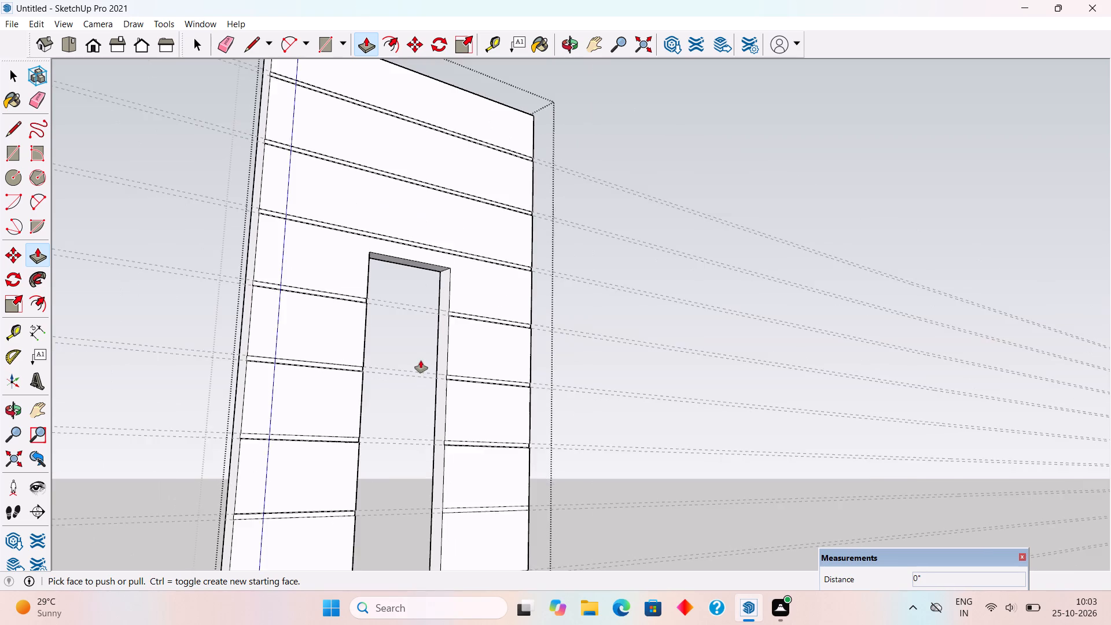
pyautogui.scroll(-3, 420, 359)
pyautogui.scroll(6, 441, 475)
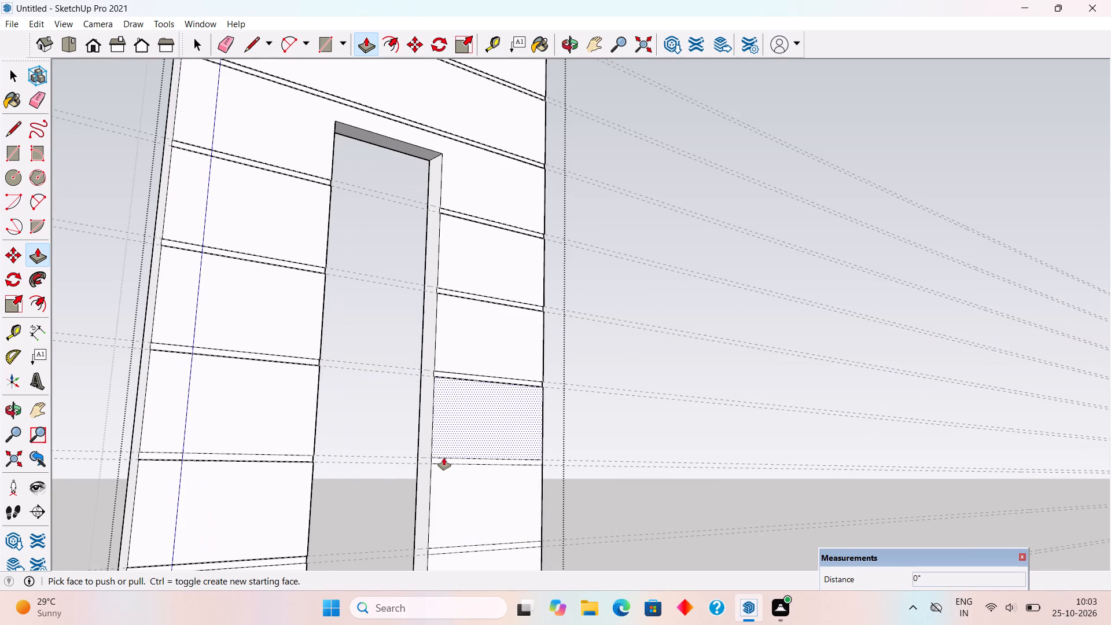
pyautogui.doubleClick(443, 462)
pyautogui.scroll(-4, 420, 400)
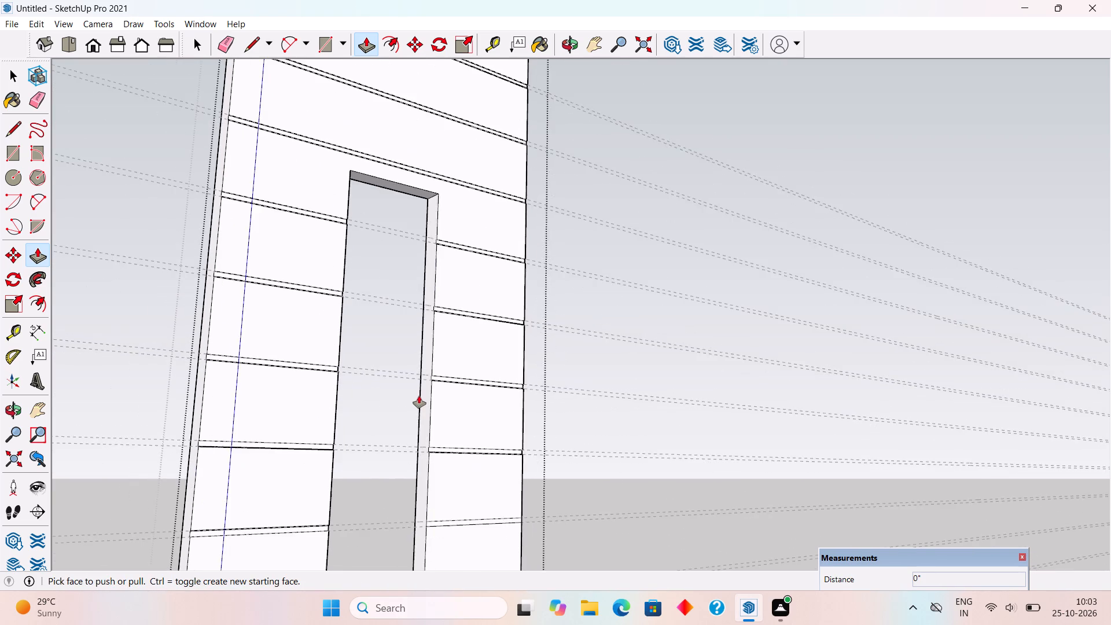
pyautogui.scroll(-3, 419, 389)
pyautogui.scroll(4, 442, 498)
pyautogui.doubleClick(440, 486)
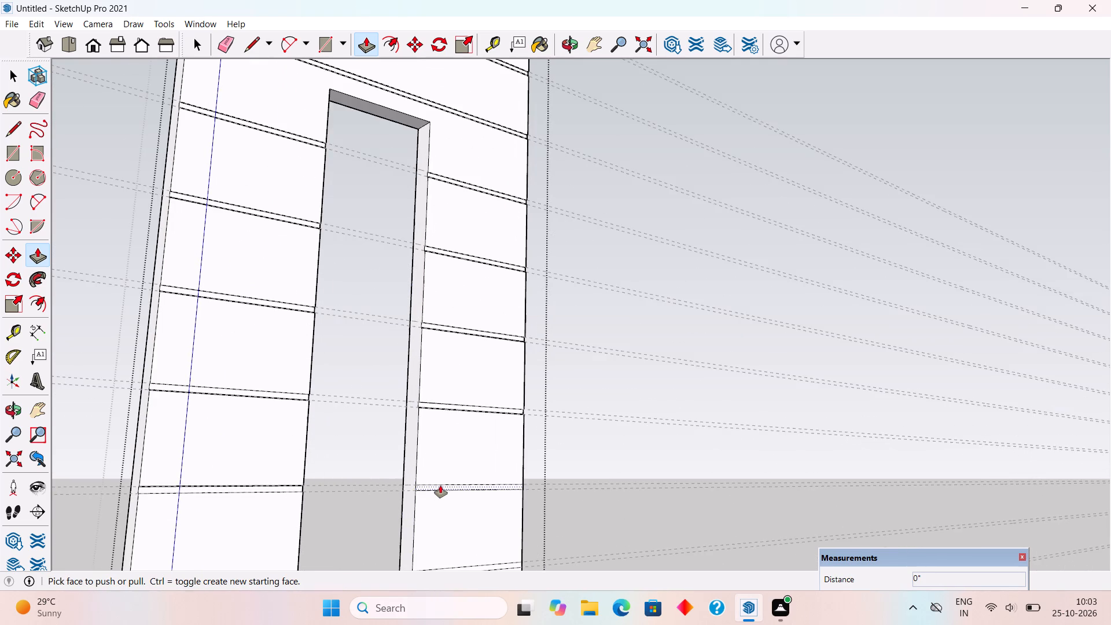
# Recess the two lowest strips right of the window opening 1/2" into the wall.
pyautogui.scroll(-13, 370, 399)
pyautogui.scroll(4, 400, 521)
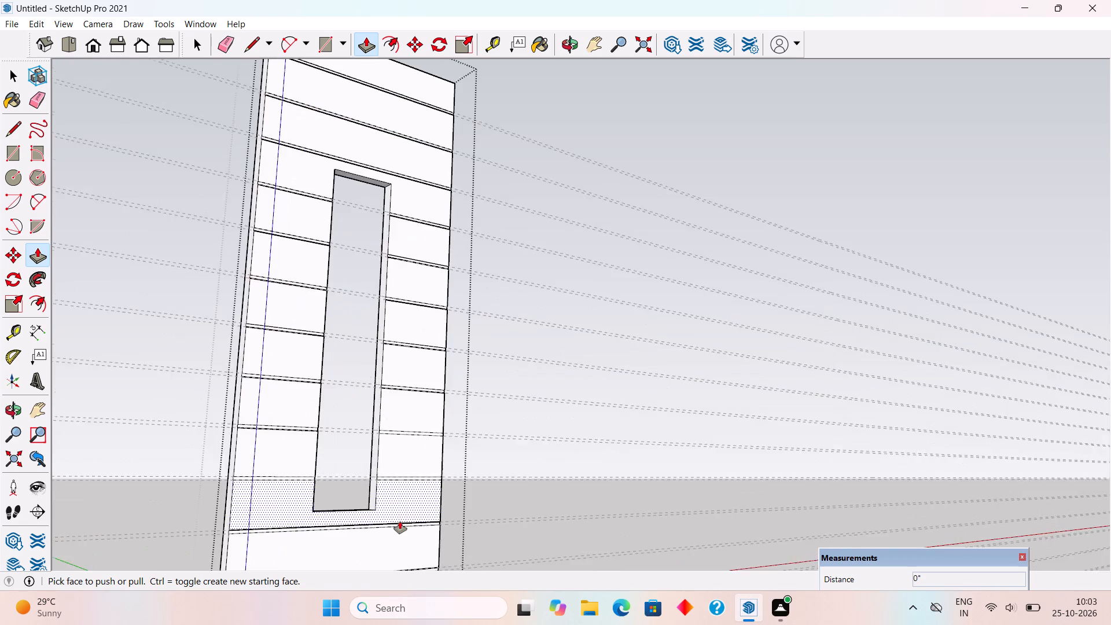
pyautogui.scroll(9, 400, 521)
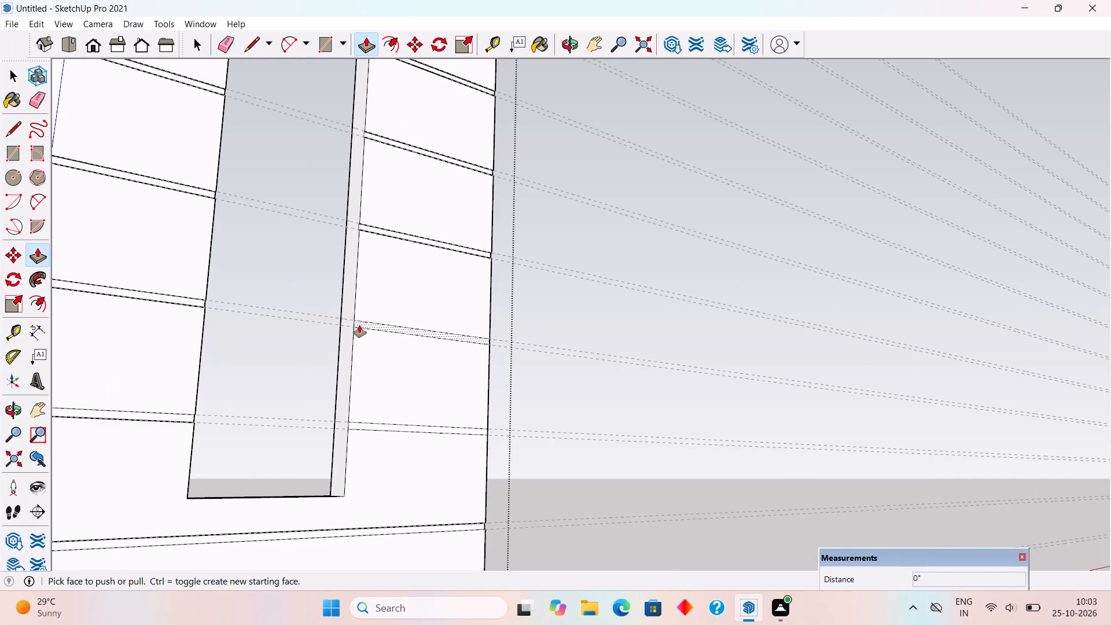
pyautogui.doubleClick(359, 325)
pyautogui.doubleClick(369, 424)
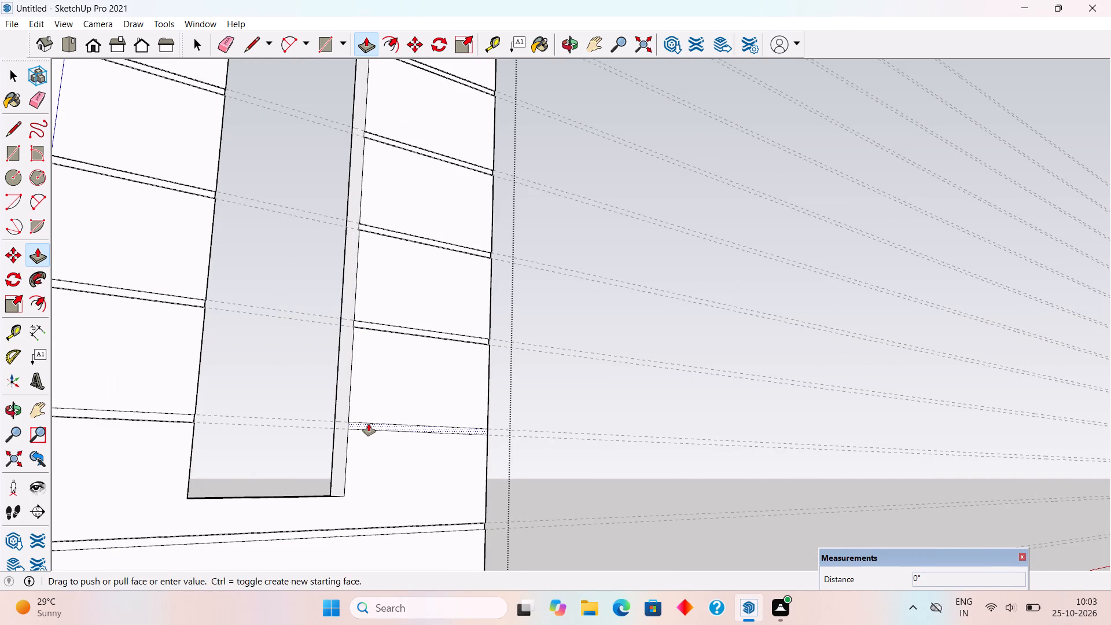
# Leave Push/Pull and close the stair wall group to finish editing it.
pyautogui.scroll(-13, 370, 427)
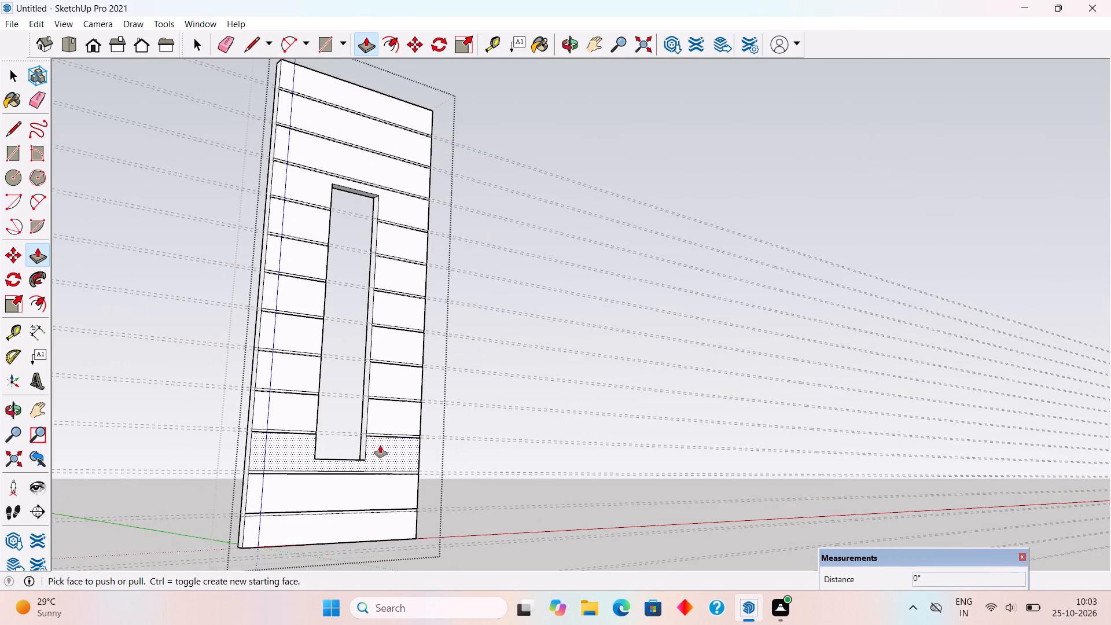
pyautogui.press('space')
pyautogui.scroll(-1, 460, 434)
pyautogui.moveTo(460, 434); pyautogui.dragTo(218, 480, button='middle')
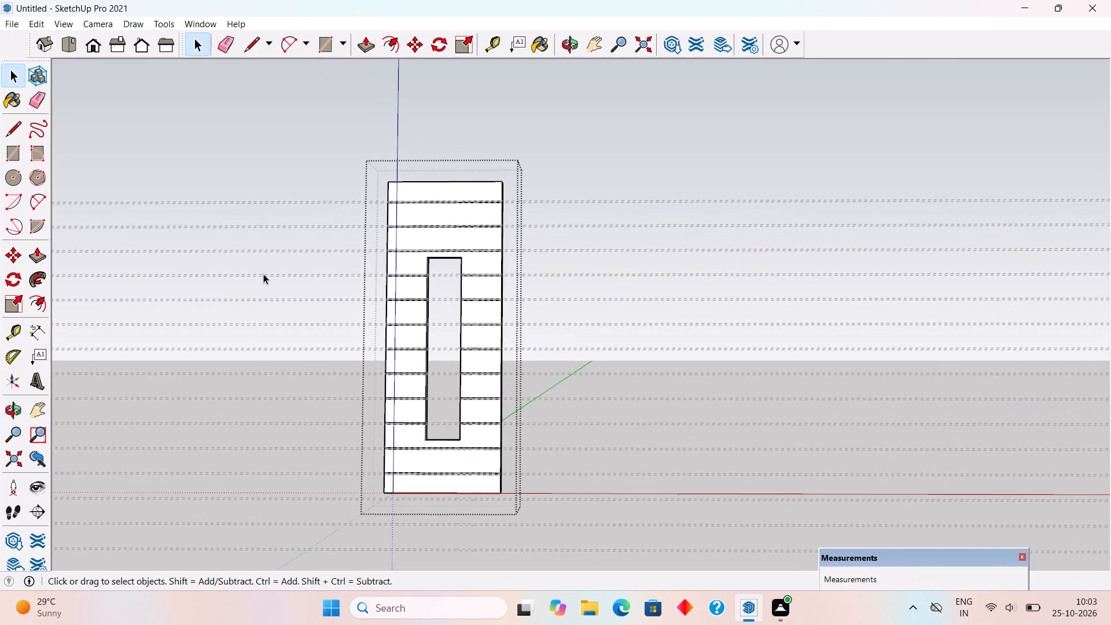
pyautogui.click(319, 112)
# Delete all guide lines from the model.
pyautogui.moveTo(371, 304); pyautogui.dragTo(451, 358, button='middle')
pyautogui.scroll(-1, 399, 322)
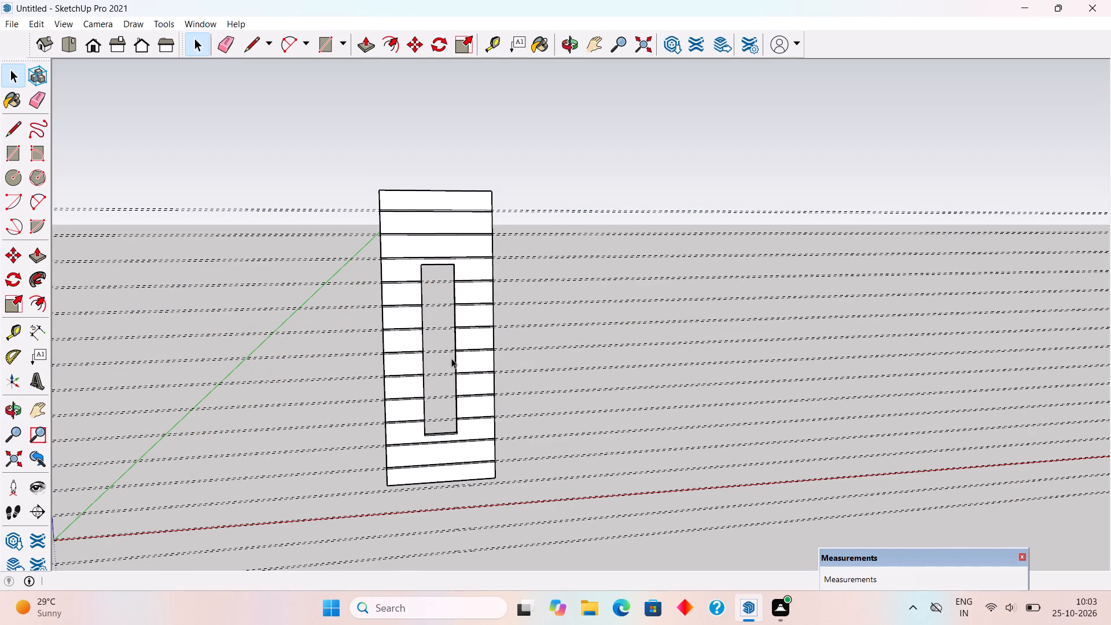
pyautogui.click(36, 22)
pyautogui.click(97, 150)
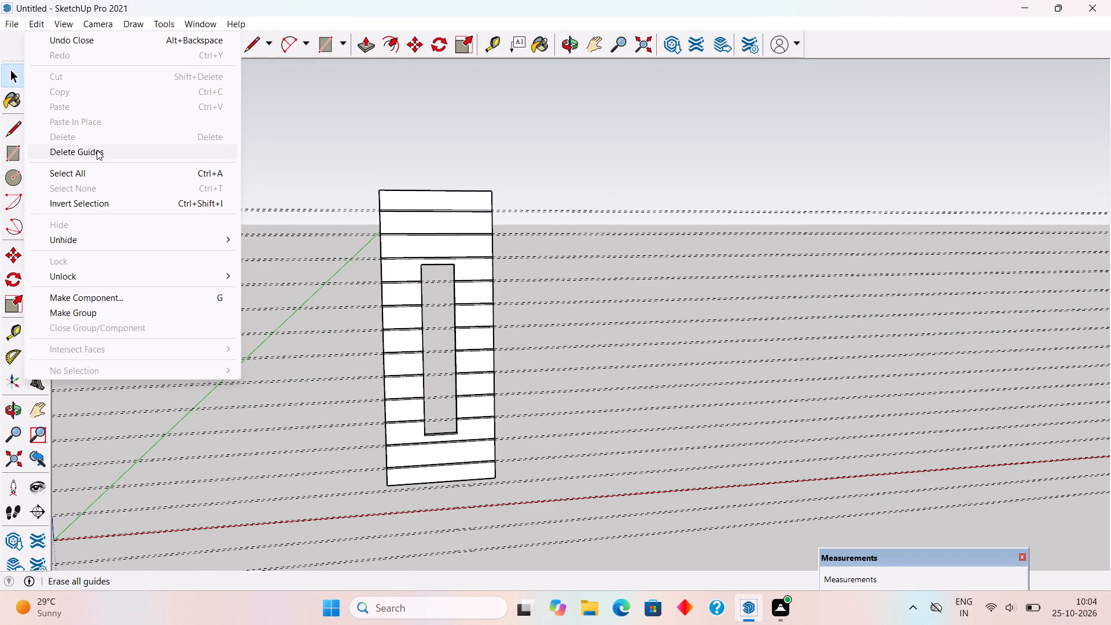
# Unhide all hidden parts of the building model.
pyautogui.moveTo(381, 316); pyautogui.dragTo(365, 283, button='middle')
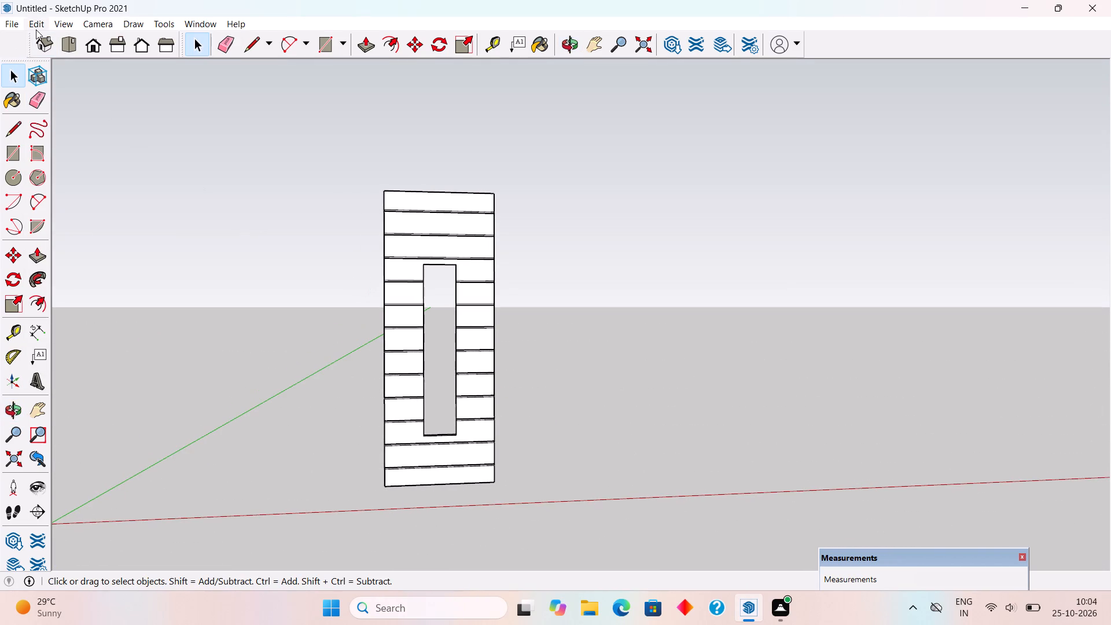
pyautogui.click(37, 21)
pyautogui.click(112, 246)
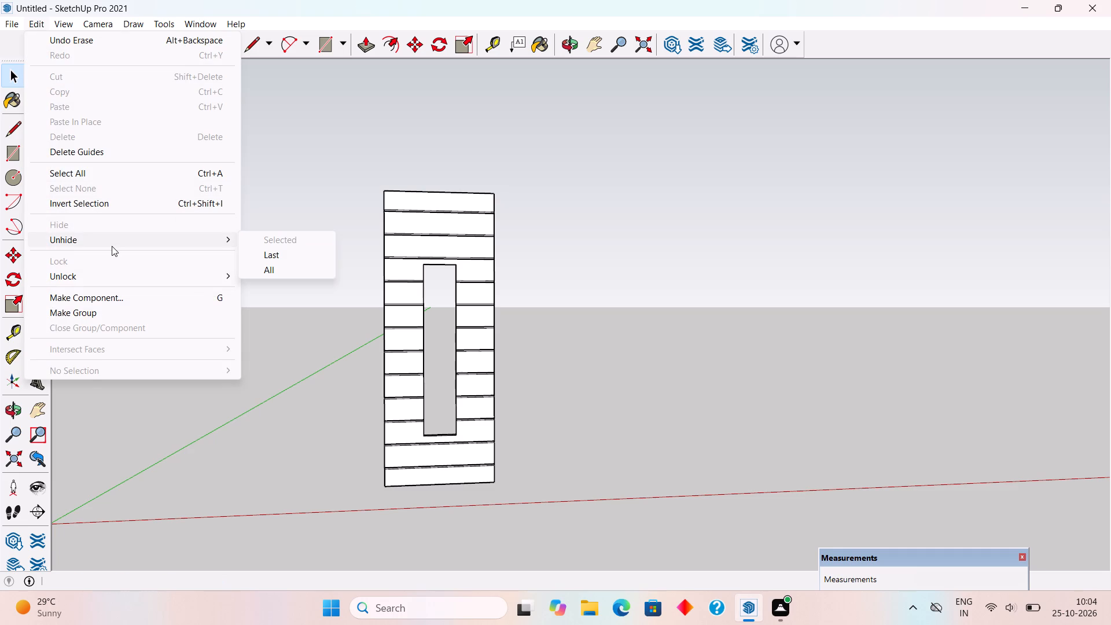
pyautogui.click(265, 263)
# Examine the grooved stair wall and its tall window against the rest of the building from several angles.
pyautogui.moveTo(307, 289); pyautogui.dragTo(186, 353, button='middle')
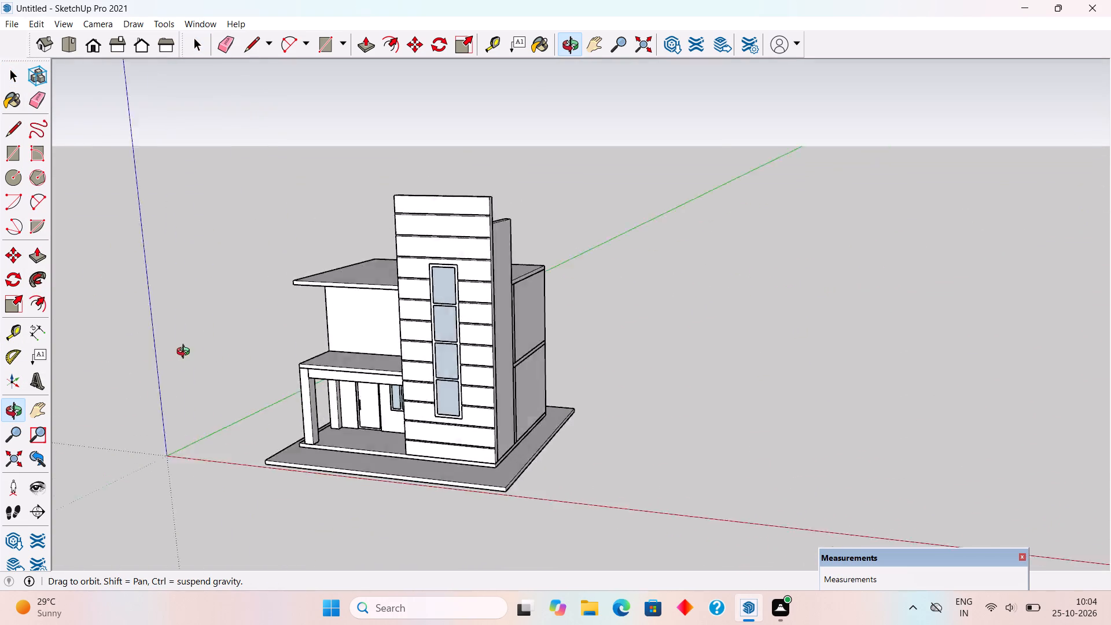
pyautogui.moveTo(186, 353); pyautogui.dragTo(422, 355, button='middle')
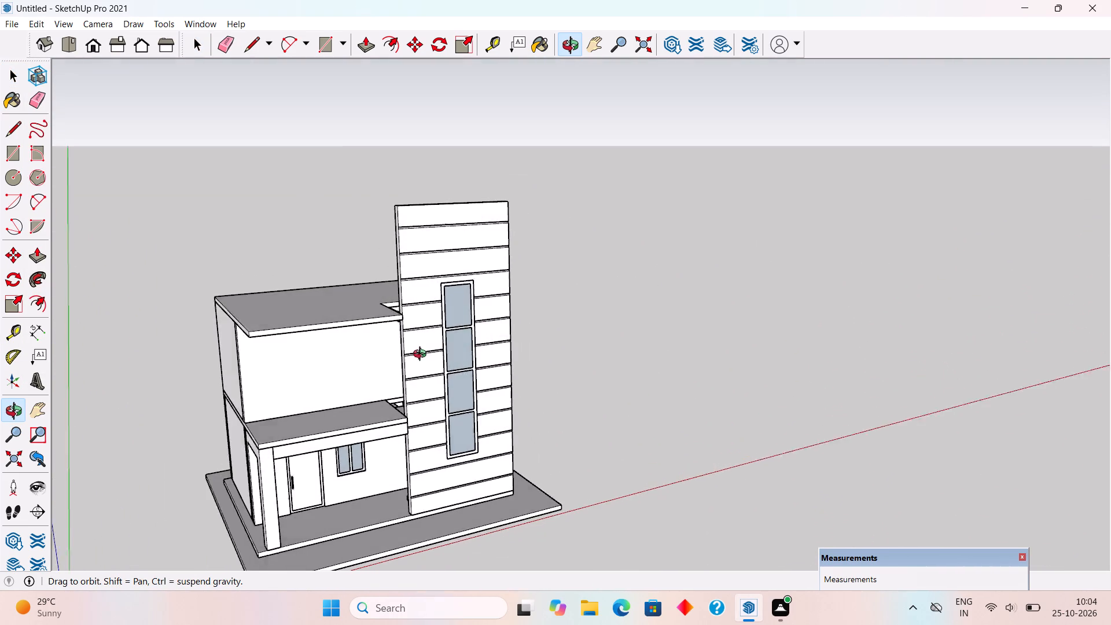
pyautogui.moveTo(422, 355); pyautogui.dragTo(326, 339, button='middle')
pyautogui.scroll(3, 326, 334)
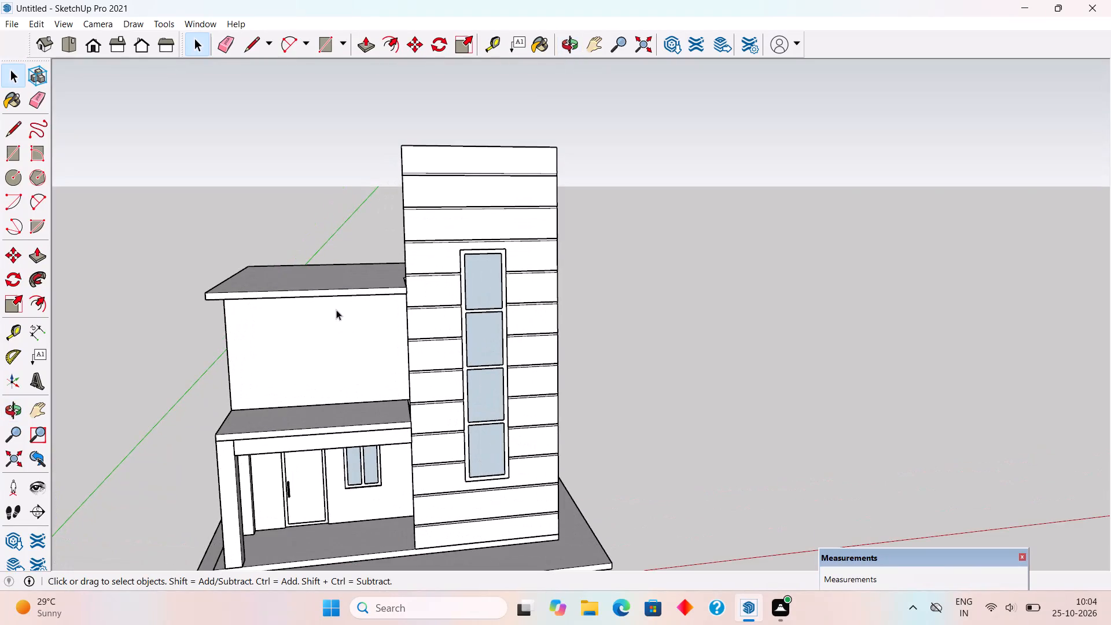
pyautogui.moveTo(335, 308); pyautogui.dragTo(366, 317, button='middle')
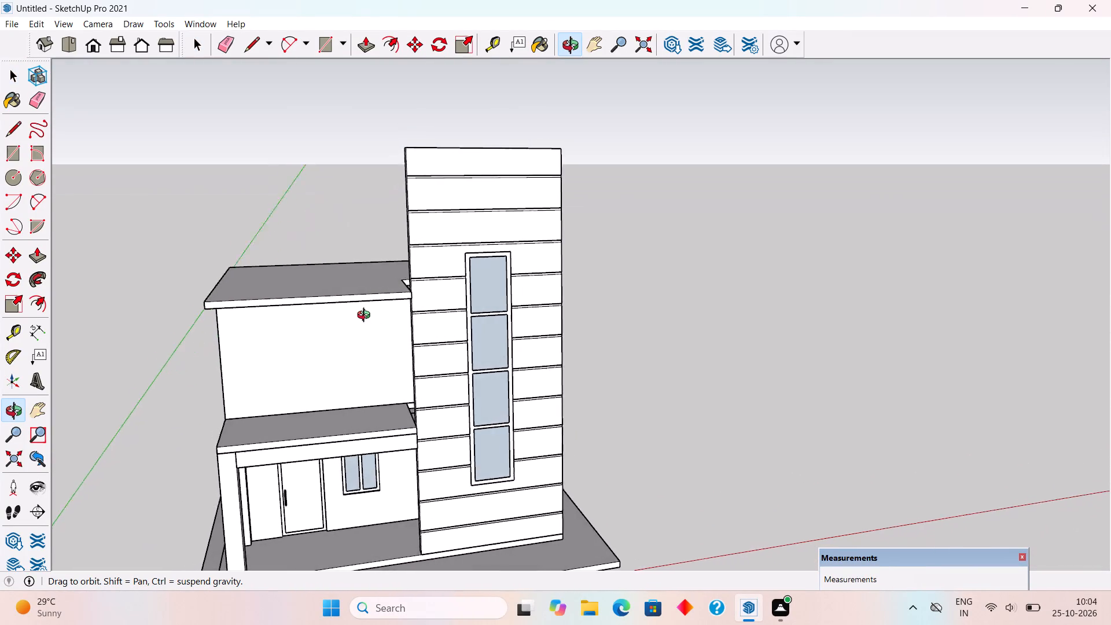
pyautogui.moveTo(366, 317); pyautogui.dragTo(389, 339, button='middle')
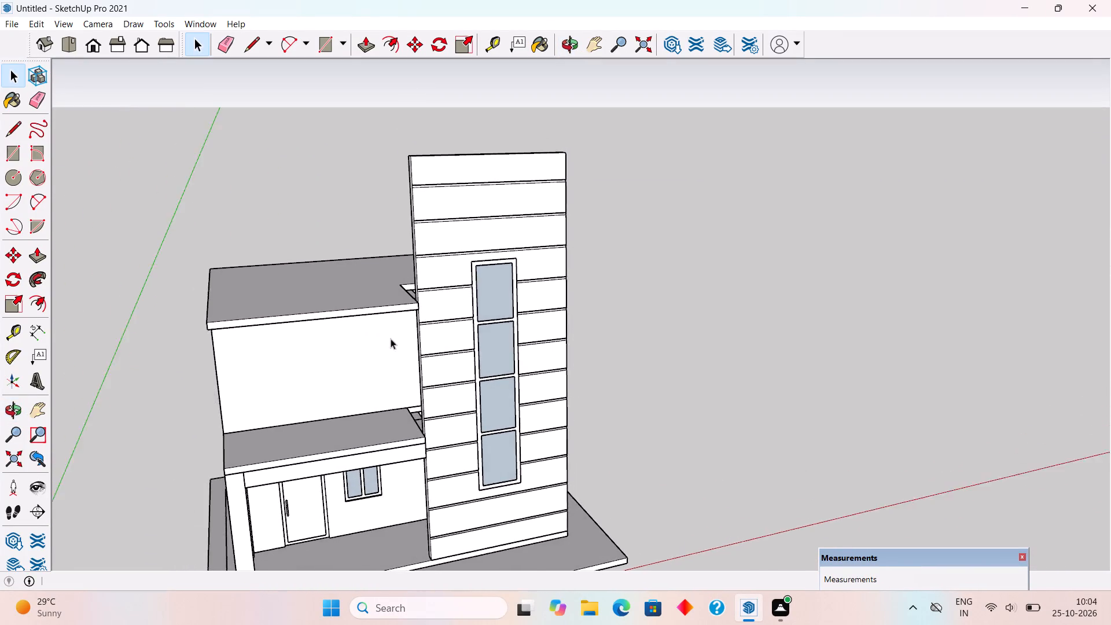
pyautogui.scroll(1, 392, 339)
pyautogui.moveTo(634, 332); pyautogui.dragTo(544, 328, button='middle')
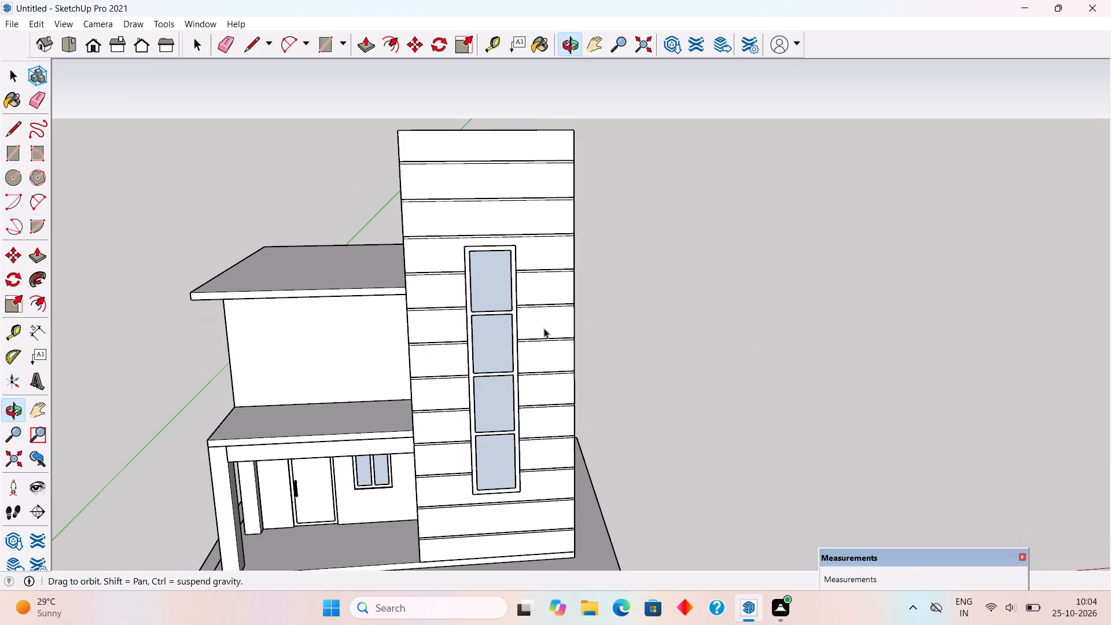
pyautogui.scroll(-1, 594, 345)
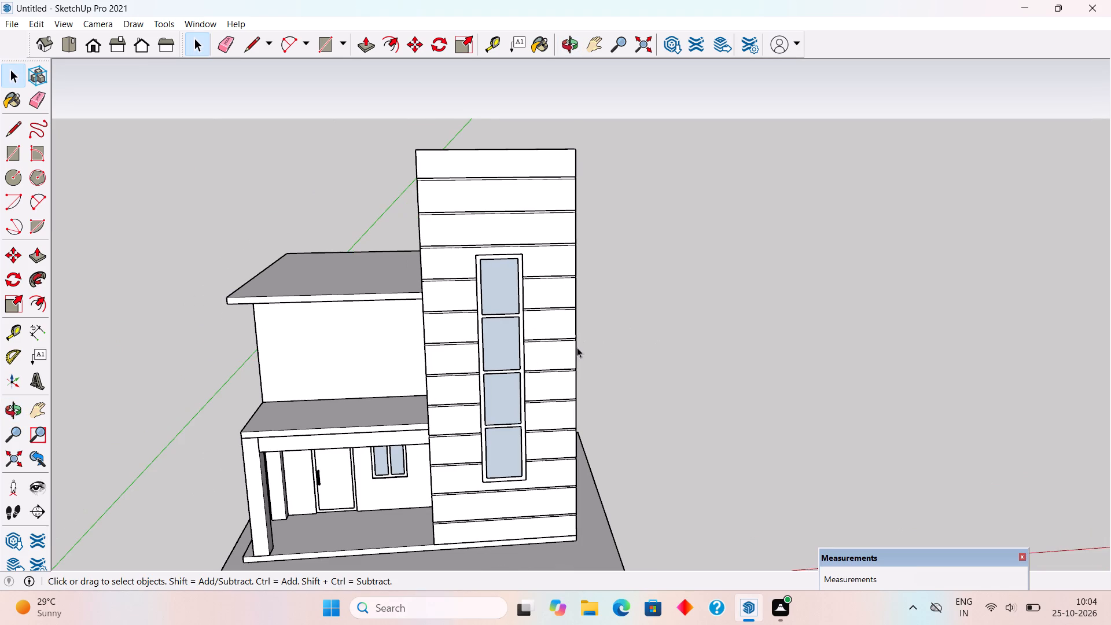
pyautogui.moveTo(483, 352); pyautogui.dragTo(565, 343, button='middle')
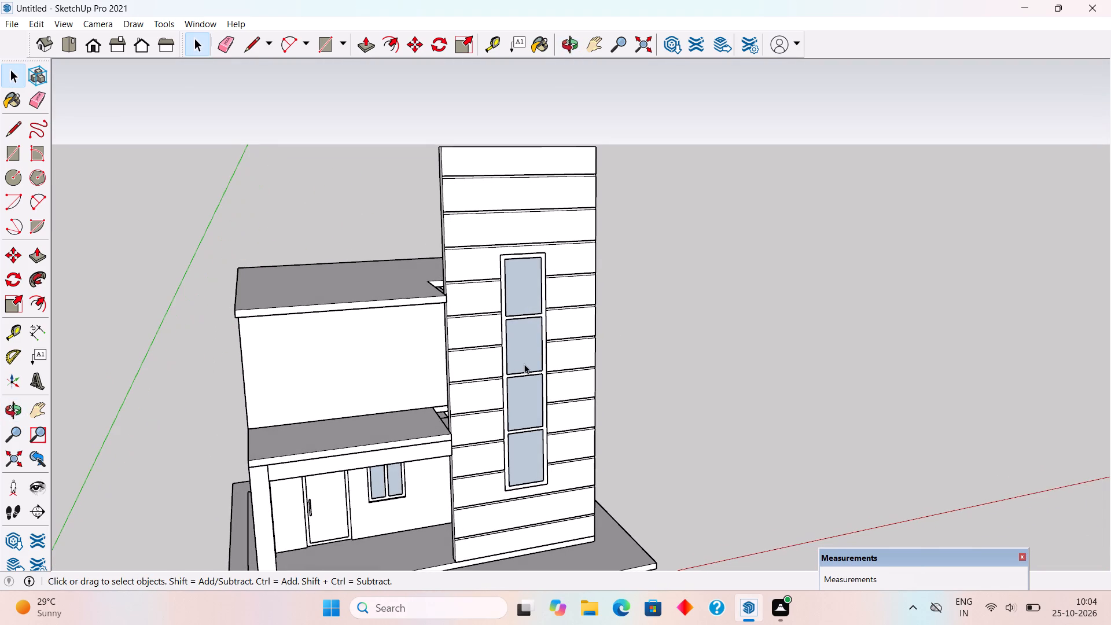
pyautogui.moveTo(509, 361); pyautogui.dragTo(435, 352, button='middle')
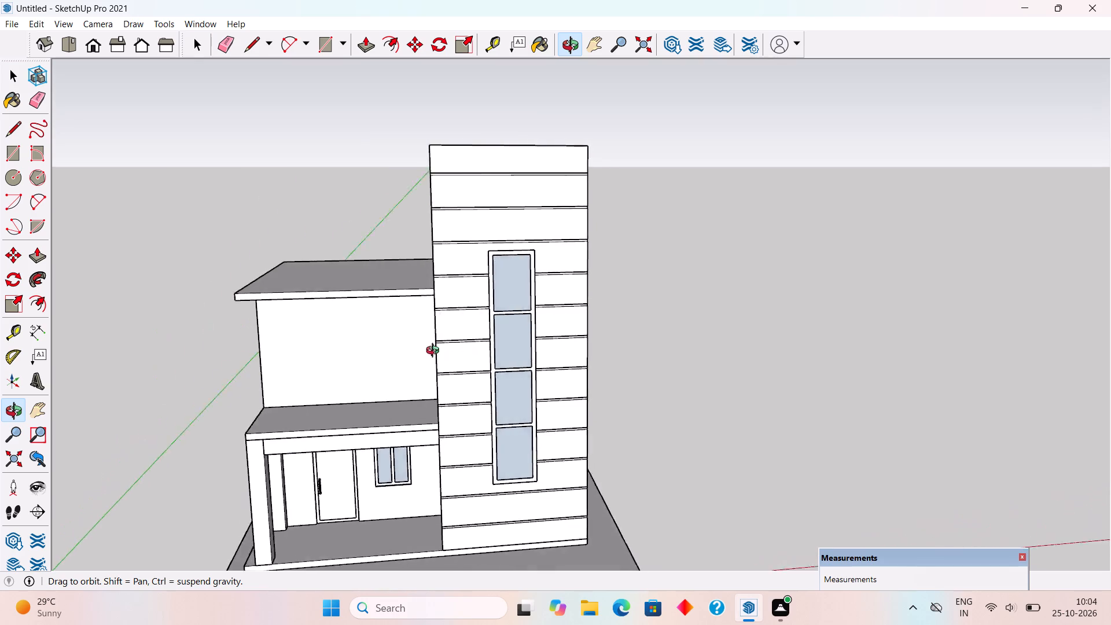
pyautogui.moveTo(435, 352); pyautogui.dragTo(598, 320, button='middle')
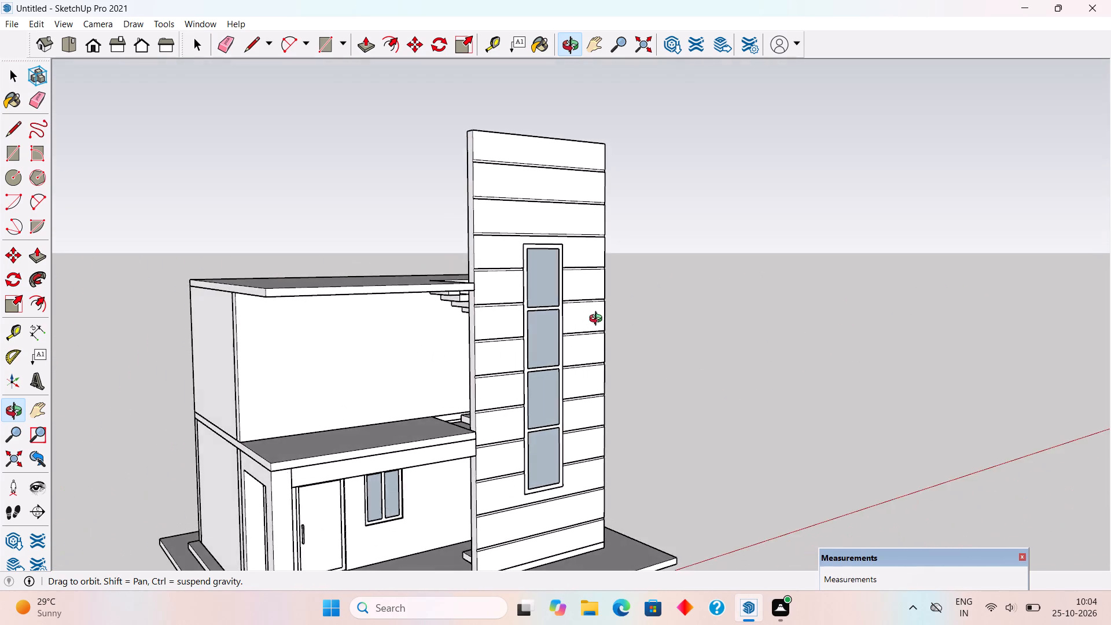
pyautogui.moveTo(598, 320); pyautogui.dragTo(495, 334, button='middle')
pyautogui.scroll(3, 495, 334)
pyautogui.scroll(-3, 496, 334)
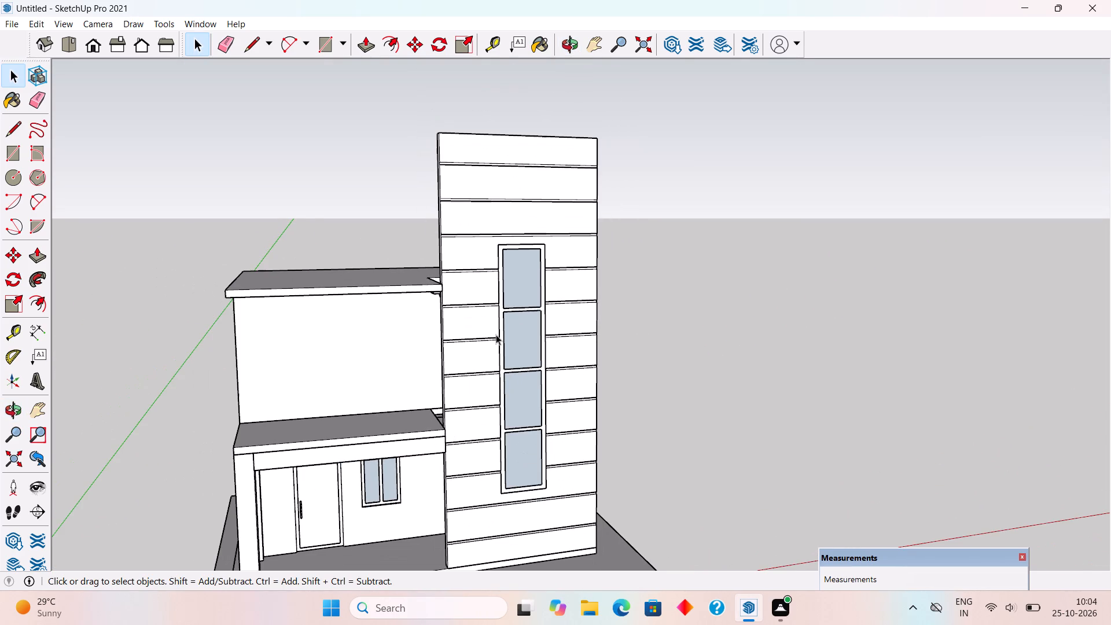
# Group the stair wall window's four glass panes together with their frame.
pyautogui.keyDown('ctrl'); pyautogui.click(529, 298); pyautogui.keyUp('ctrl')
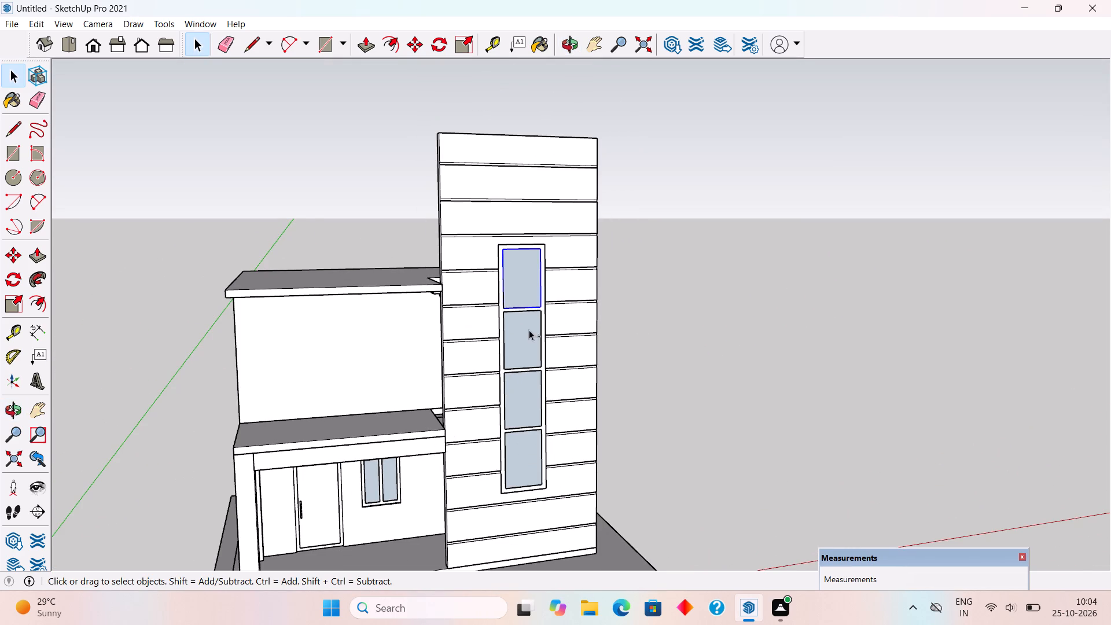
pyautogui.keyDown('ctrl'); pyautogui.click(529, 331); pyautogui.keyUp('ctrl')
pyautogui.keyDown('ctrl'); pyautogui.click(533, 387); pyautogui.keyUp('ctrl')
pyautogui.keyDown('ctrl'); pyautogui.click(524, 466); pyautogui.keyUp('ctrl')
pyautogui.keyDown('ctrl'); pyautogui.scroll(6, 504, 440); pyautogui.keyUp('ctrl')
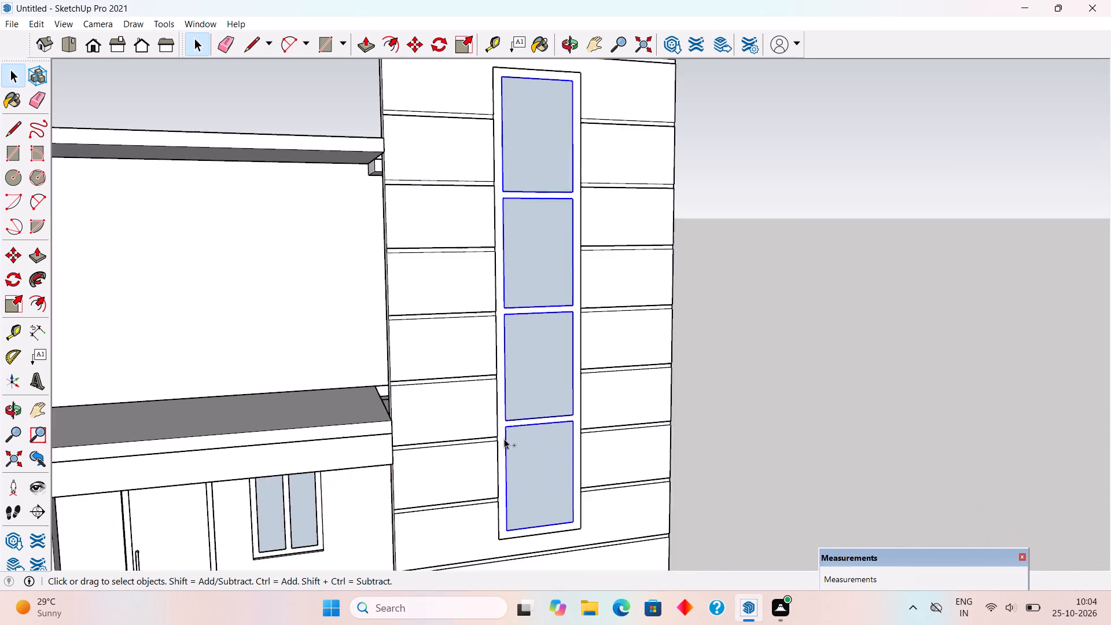
pyautogui.keyDown('ctrl'); pyautogui.click(503, 432); pyautogui.keyUp('ctrl')
pyautogui.keyDown('ctrl'); pyautogui.rightClick(503, 432); pyautogui.keyUp('ctrl')
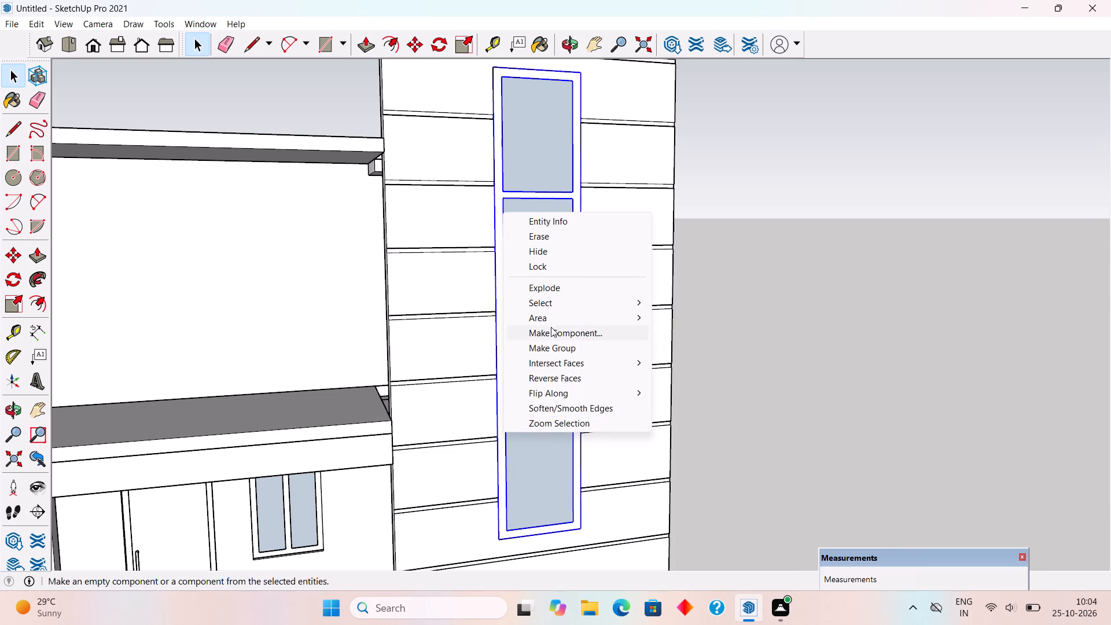
pyautogui.click(554, 349)
# Hide the grouped stair wall window.
pyautogui.rightClick(554, 349)
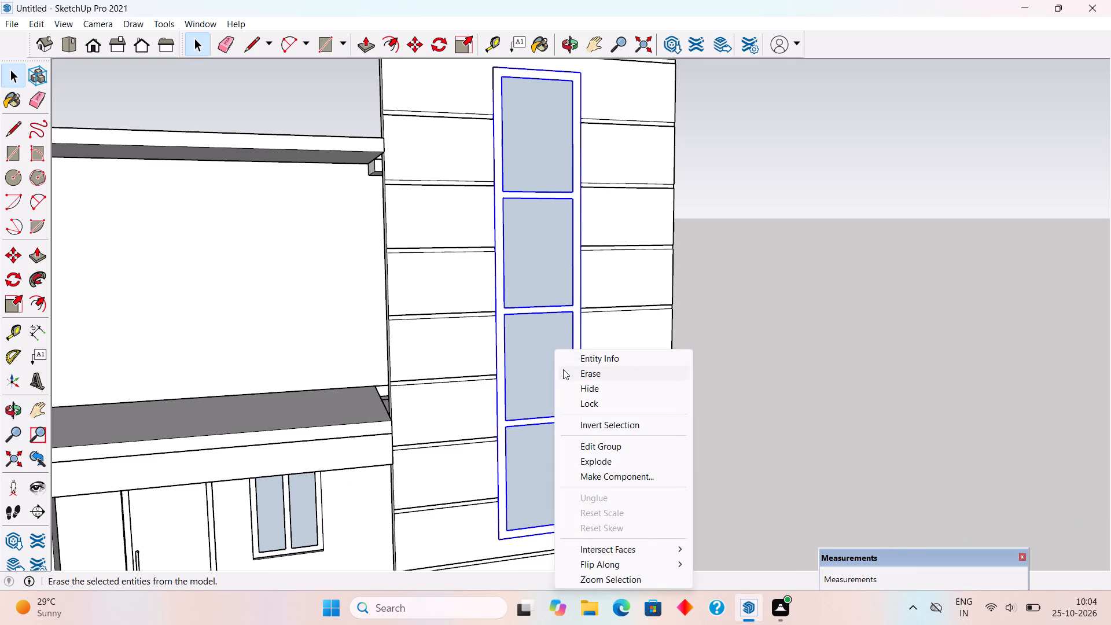
pyautogui.click(569, 384)
# Place a vertical guide on the stair wall 3' in from its outer edge, farthest from the porch.
pyautogui.moveTo(569, 384); pyautogui.dragTo(454, 399, button='middle')
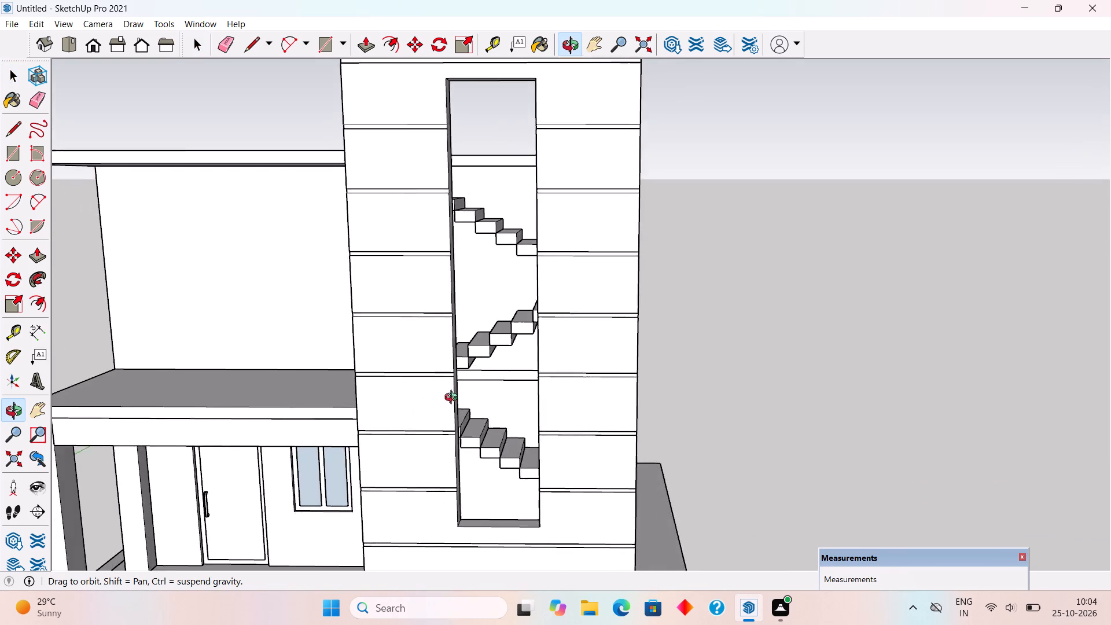
pyautogui.moveTo(454, 399); pyautogui.dragTo(399, 405, button='middle')
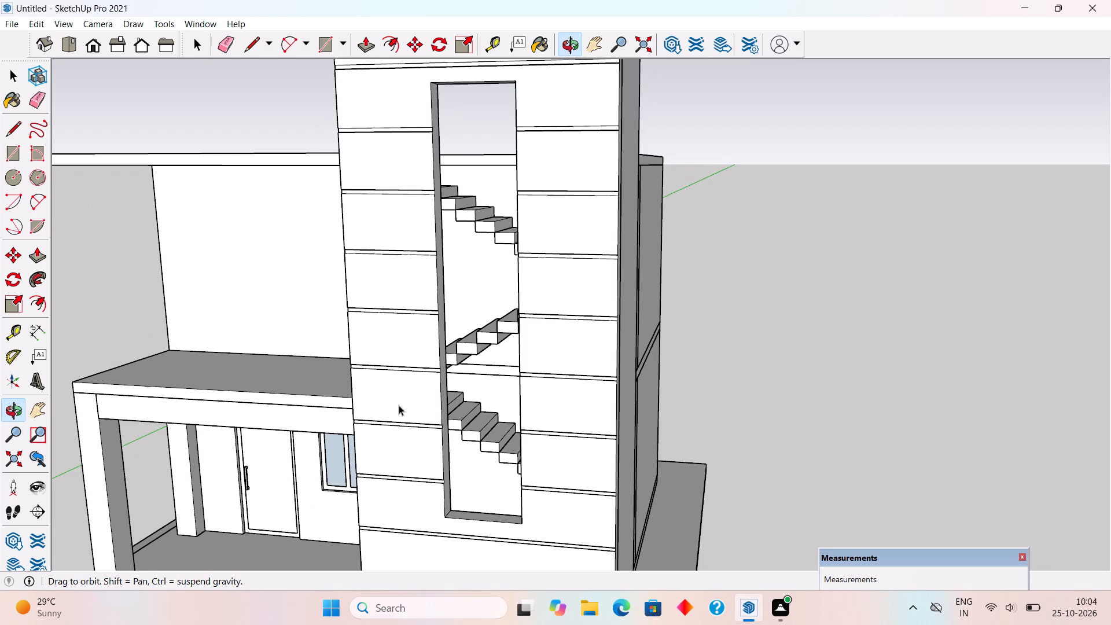
pyautogui.moveTo(397, 408); pyautogui.dragTo(521, 380, button='middle')
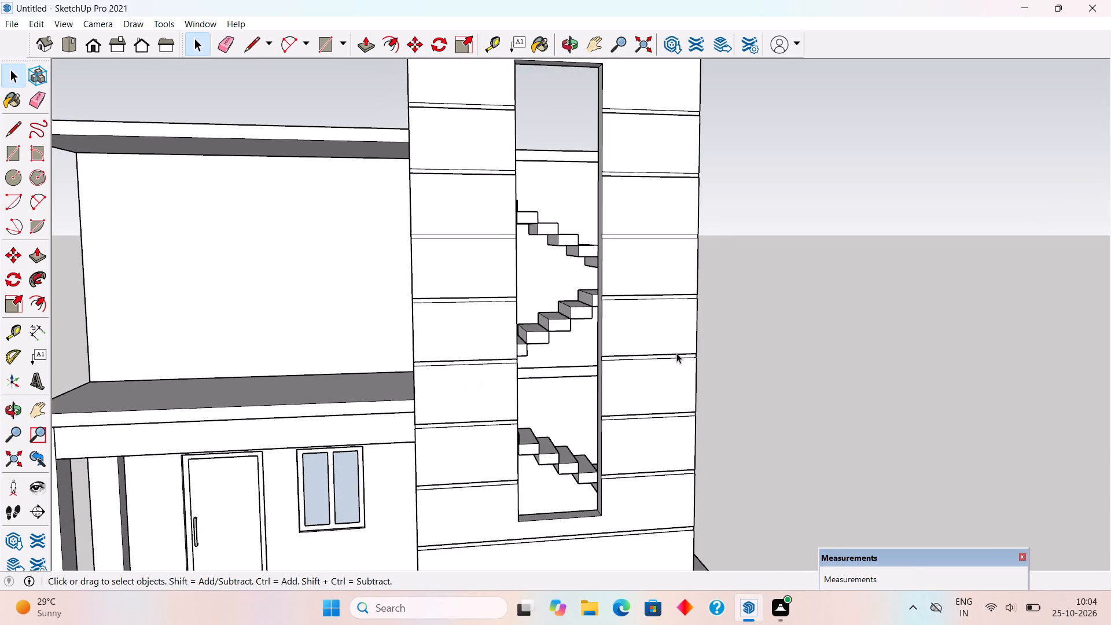
pyautogui.press('t')
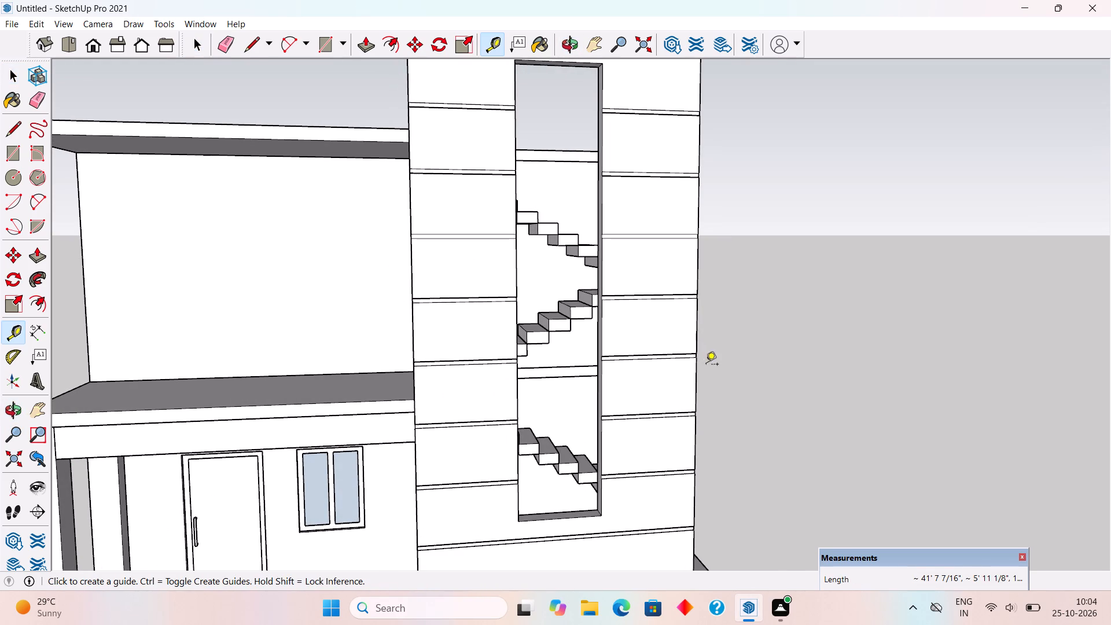
pyautogui.click(696, 382)
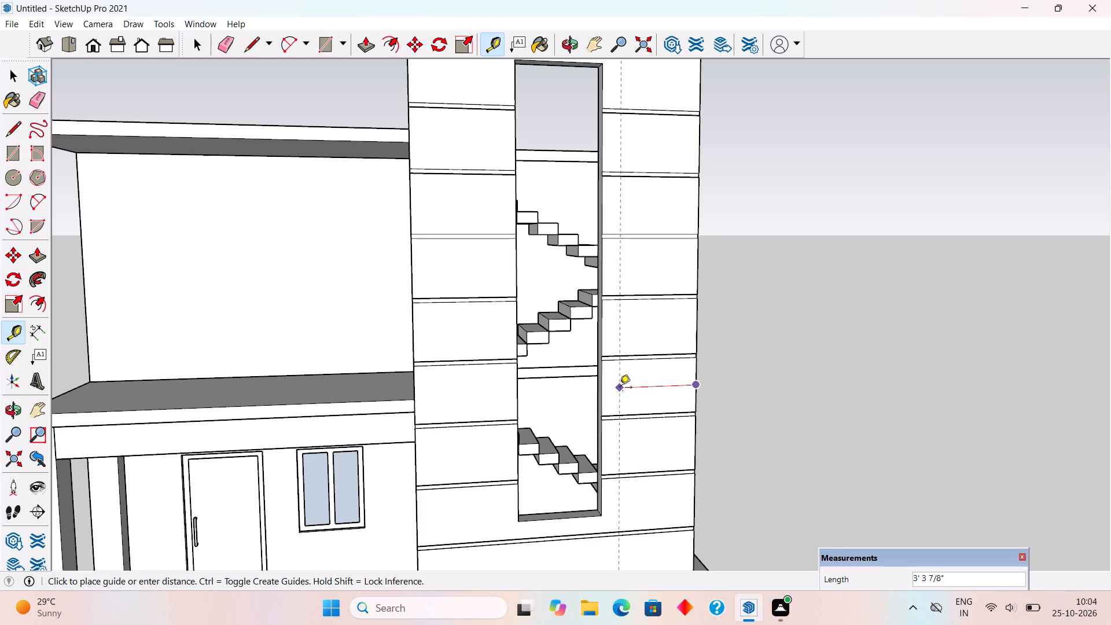
pyautogui.write("3'")
pyautogui.press('Return')
pyautogui.press('space')
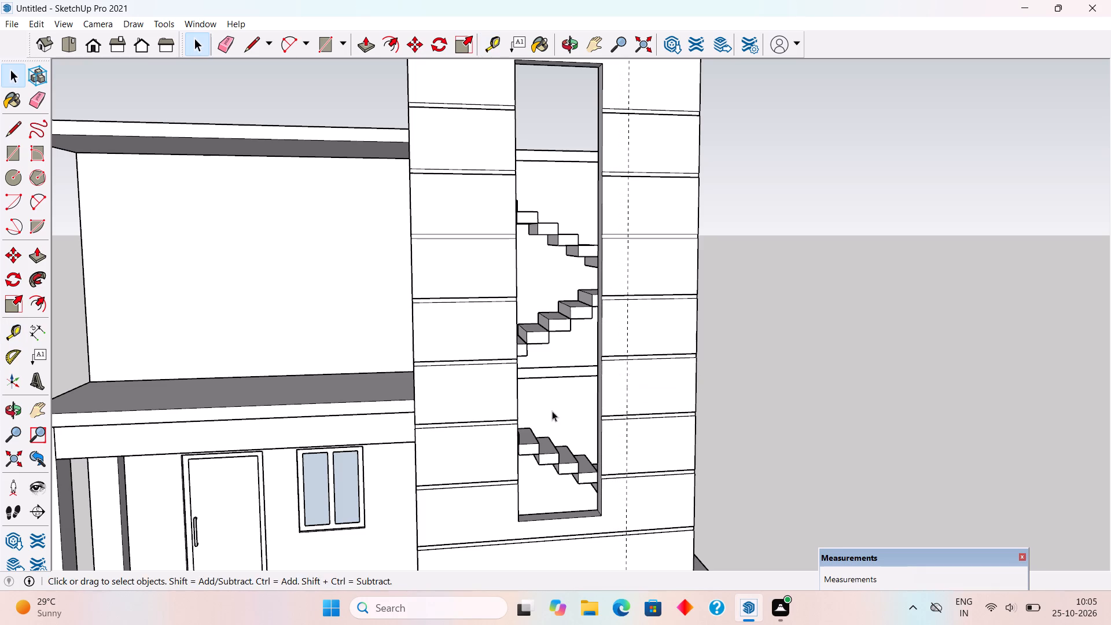
# Open the stair wall group and push the window opening's outer side face 1' 1" to the guide.
pyautogui.moveTo(548, 421); pyautogui.dragTo(668, 431, button='middle')
pyautogui.scroll(5, 665, 435)
pyautogui.tripleClick(627, 410)
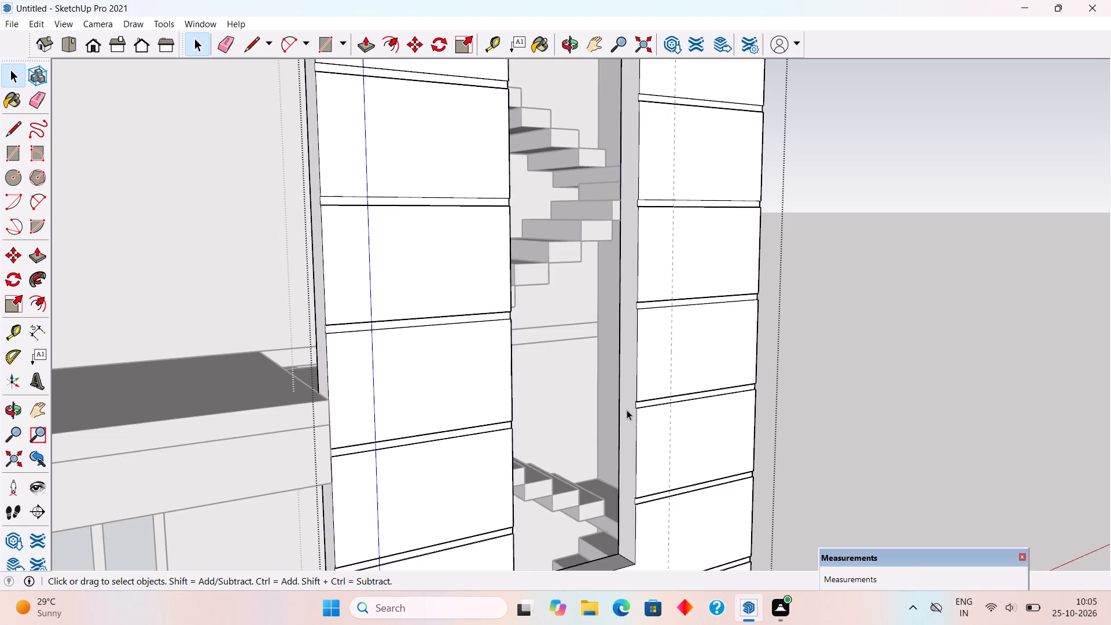
pyautogui.press('p')
pyautogui.click(631, 405)
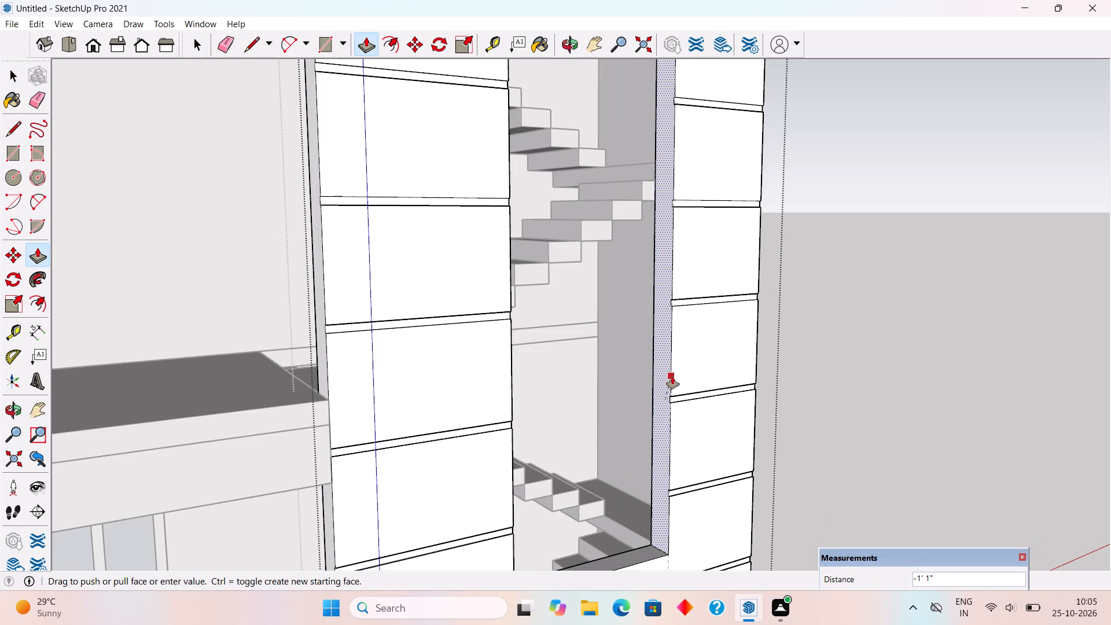
pyautogui.click(672, 377)
# Pull the opening's porch-side face 1'1" inward, and close the stair wall group.
pyautogui.moveTo(1013, 391); pyautogui.dragTo(649, 414, button='middle')
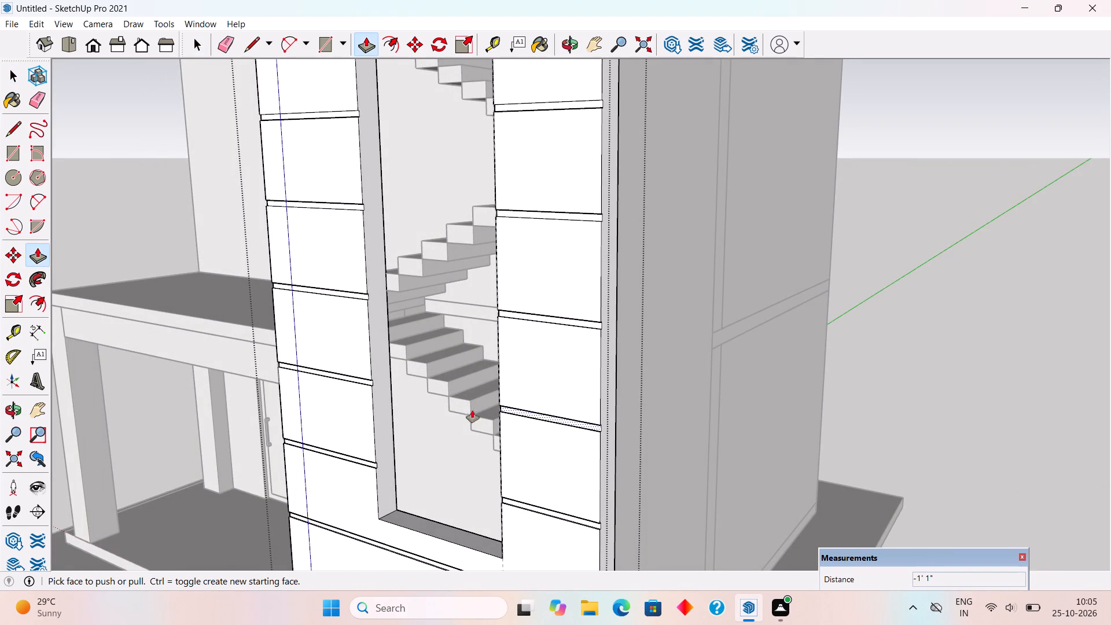
pyautogui.click(392, 439)
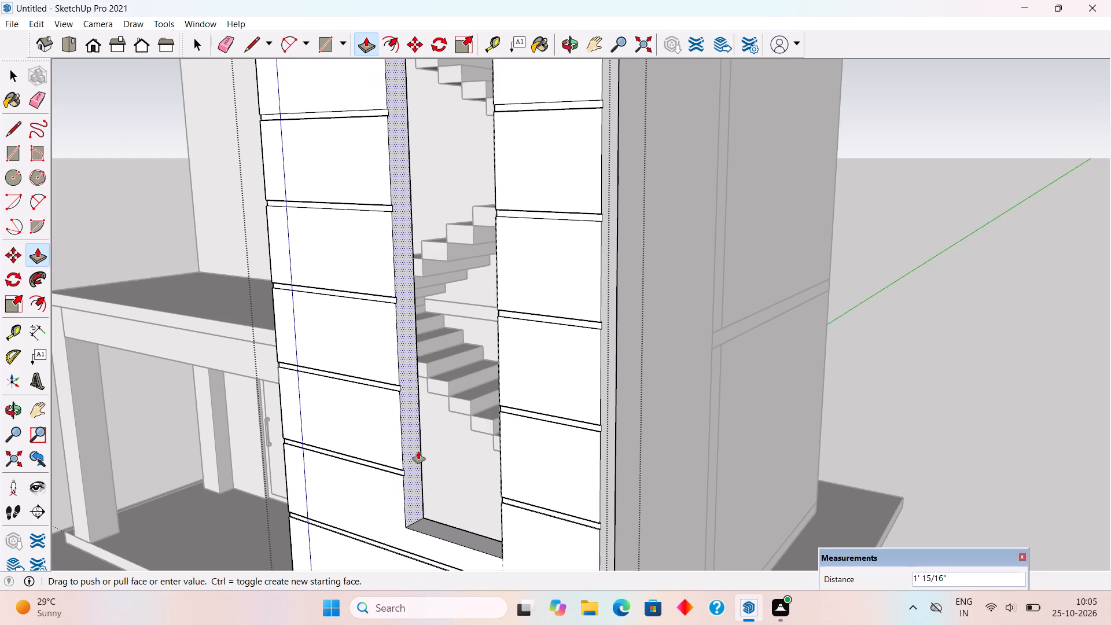
pyautogui.write('1\'1"')
pyautogui.press('Return')
pyautogui.press('space')
pyautogui.scroll(-5, 418, 451)
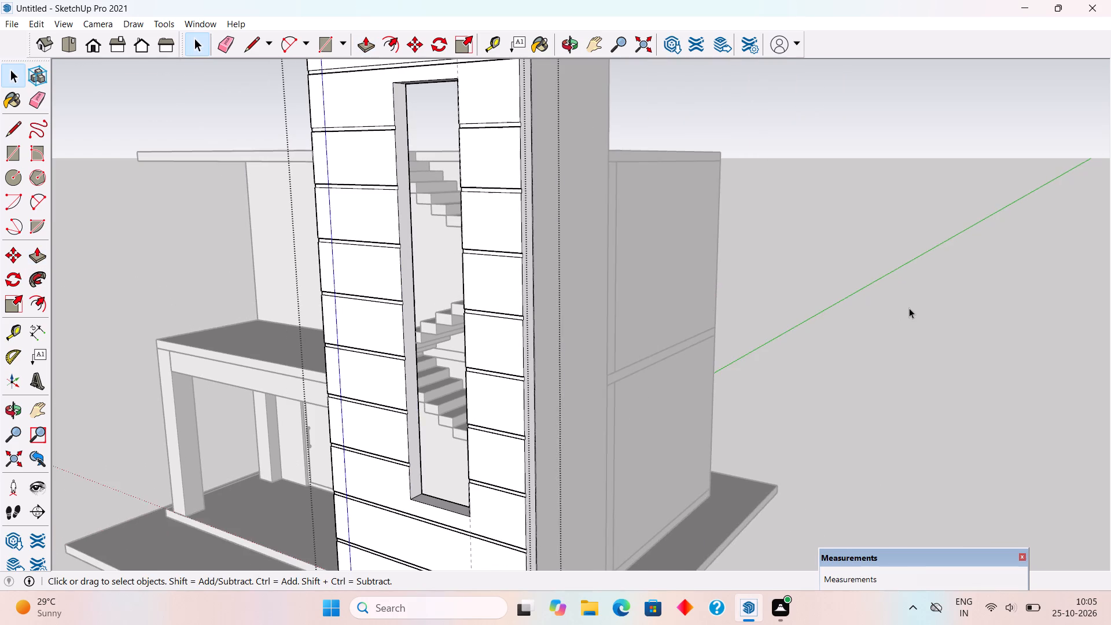
pyautogui.click(909, 308)
# Examine the shifted window opening and the stairs behind it from the front and from above.
pyautogui.scroll(-1, 624, 395)
pyautogui.moveTo(623, 395); pyautogui.dragTo(803, 364, button='middle')
pyautogui.scroll(-3, 803, 364)
pyautogui.scroll(-3, 565, 369)
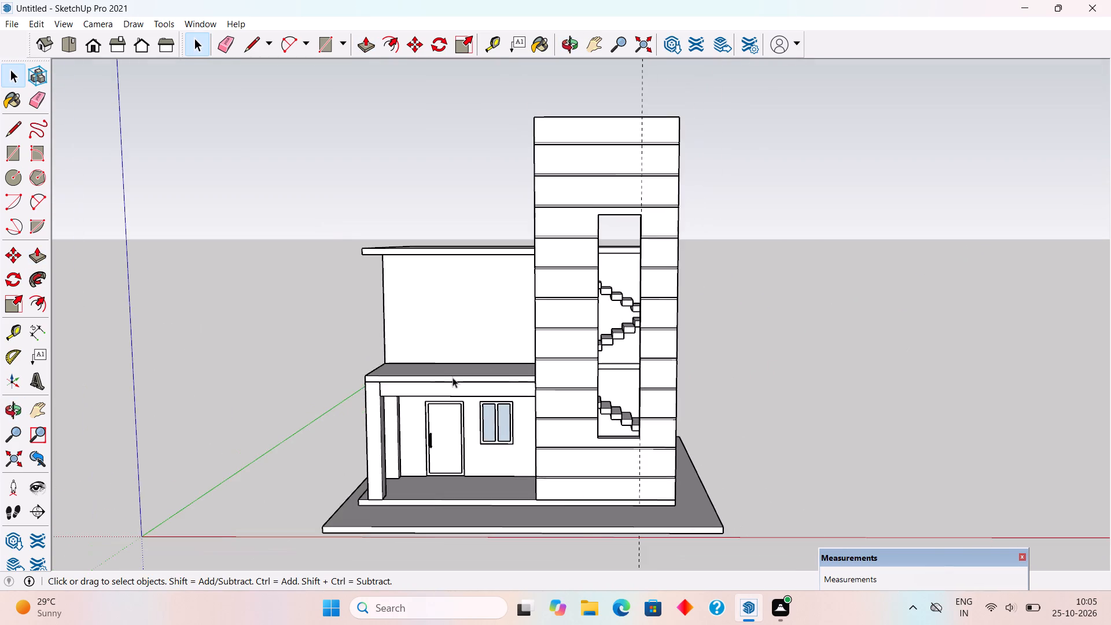
pyautogui.moveTo(451, 378); pyautogui.dragTo(451, 402, button='middle')
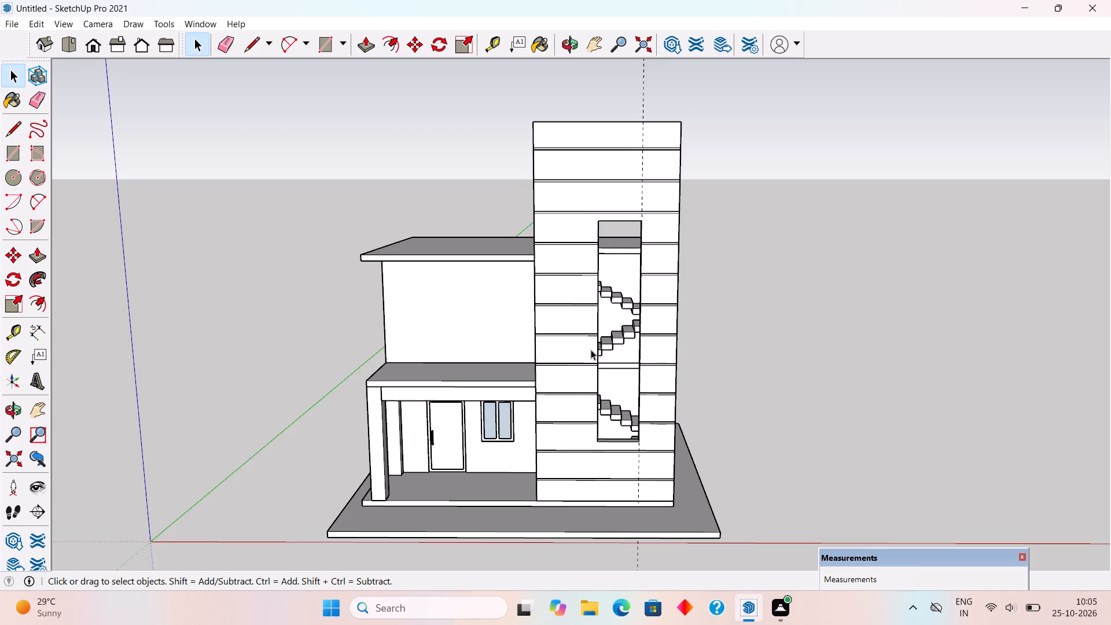
pyautogui.scroll(4, 592, 347)
pyautogui.moveTo(588, 345); pyautogui.dragTo(527, 318, button='middle')
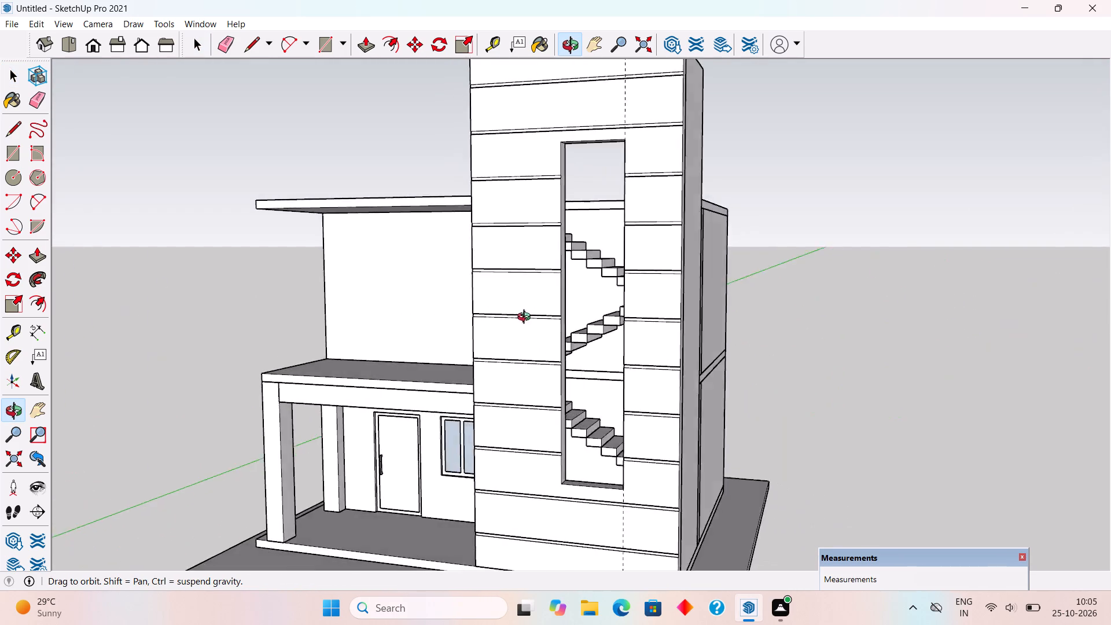
pyautogui.moveTo(527, 318); pyautogui.dragTo(685, 329, button='middle')
pyautogui.moveTo(727, 327); pyautogui.dragTo(784, 415, button='middle')
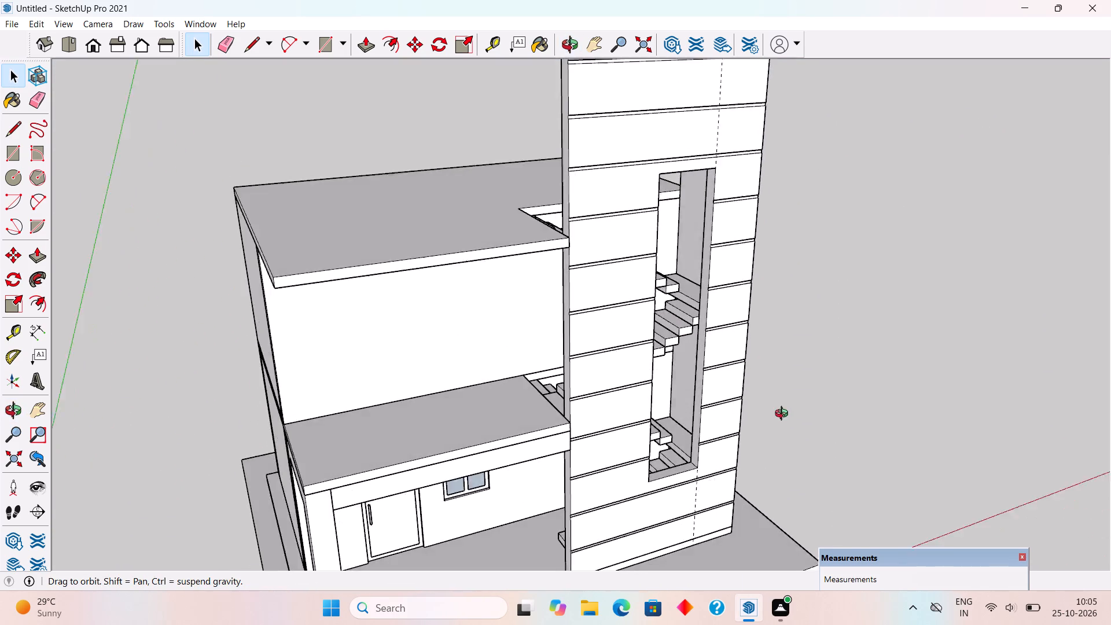
# Delete the tall side wall enclosing the staircase, perpendicular to the grooved stair wall.
pyautogui.moveTo(784, 415); pyautogui.dragTo(348, 359, button='middle')
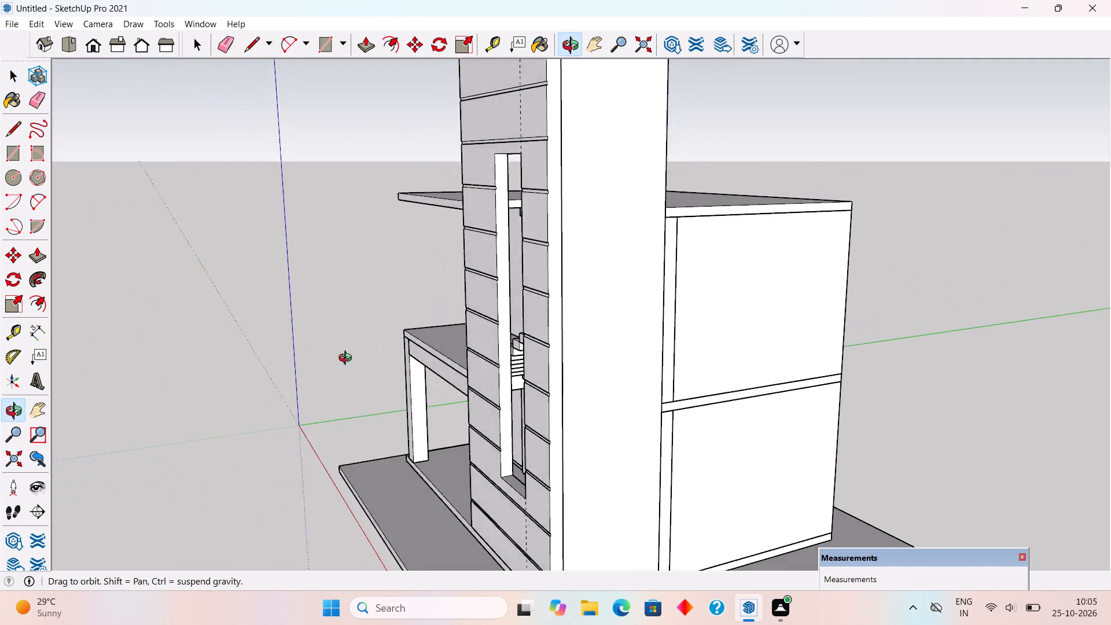
pyautogui.moveTo(348, 359); pyautogui.dragTo(342, 338, button='middle')
pyautogui.click(613, 365)
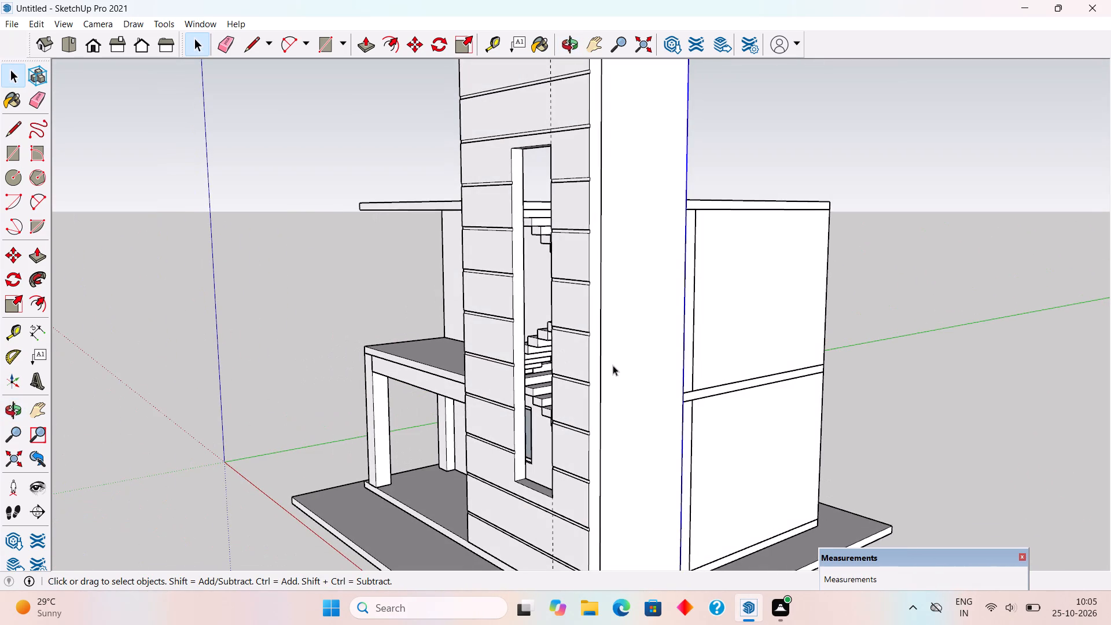
pyautogui.press('Delete')
pyautogui.middleClick(615, 365)
pyautogui.scroll(-4, 615, 365)
pyautogui.moveTo(616, 459); pyautogui.dragTo(616, 481, button='middle')
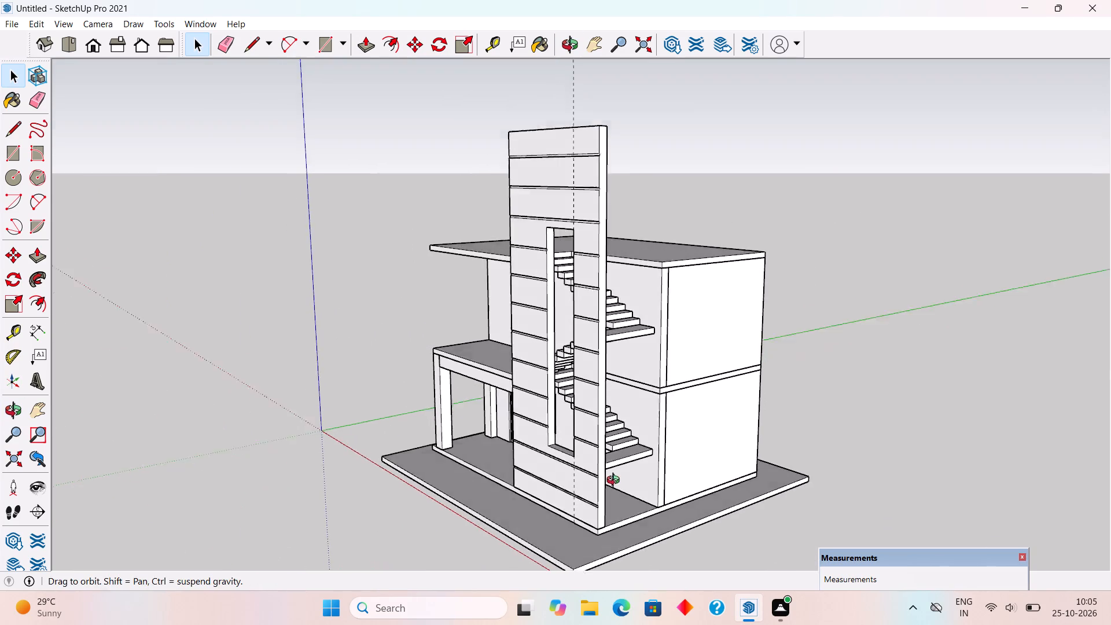
# Open the lower stair landing group and place a guide 3' out from the adjoining step's riser edge.
pyautogui.moveTo(616, 481); pyautogui.dragTo(616, 524, button='middle')
pyautogui.scroll(12, 643, 487)
pyautogui.scroll(2, 618, 410)
pyautogui.tripleClick(616, 403)
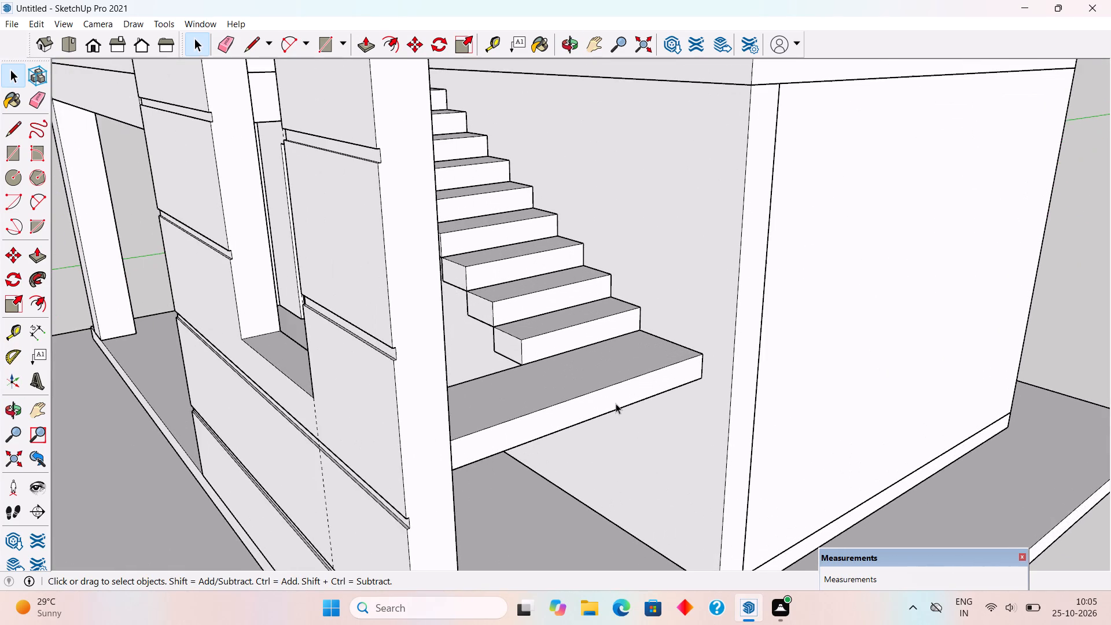
pyautogui.tripleClick(616, 403)
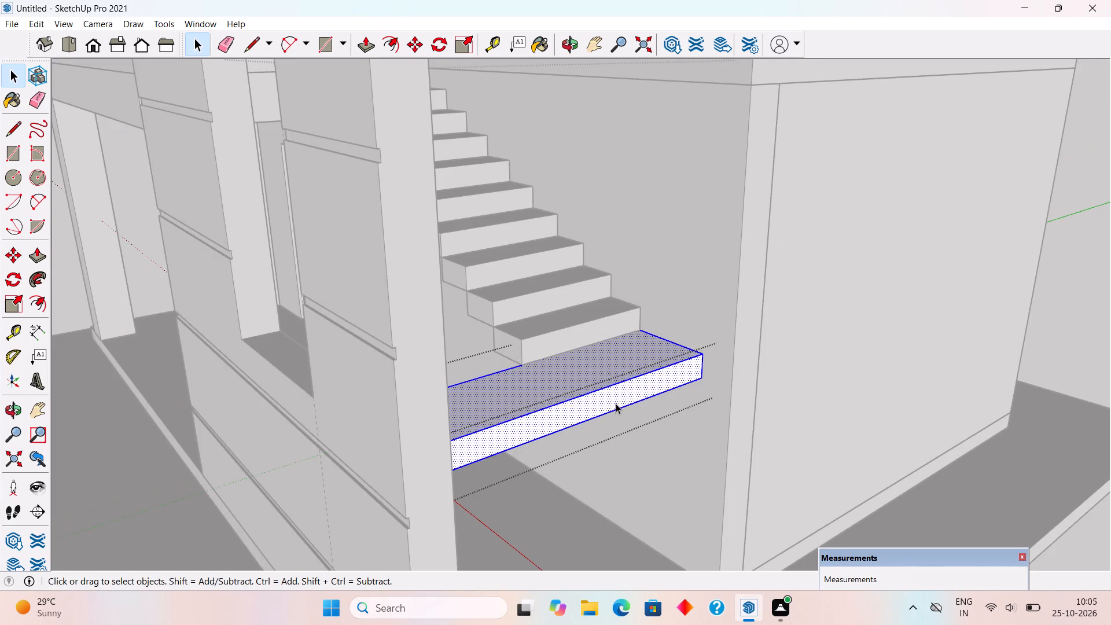
pyautogui.press('p')
pyautogui.click(613, 397)
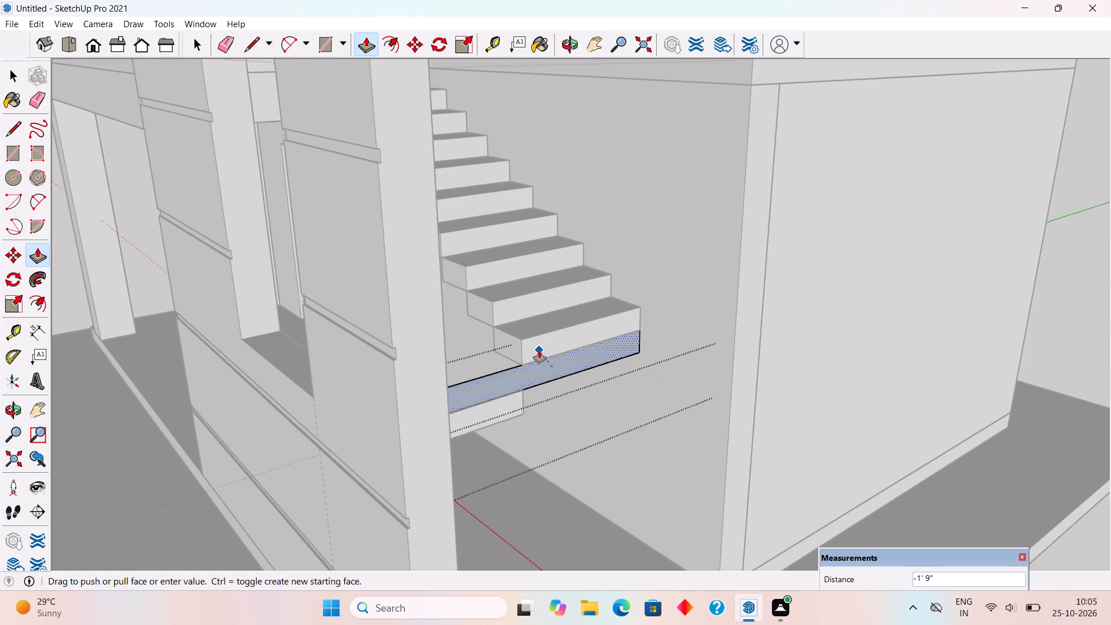
pyautogui.press('space')
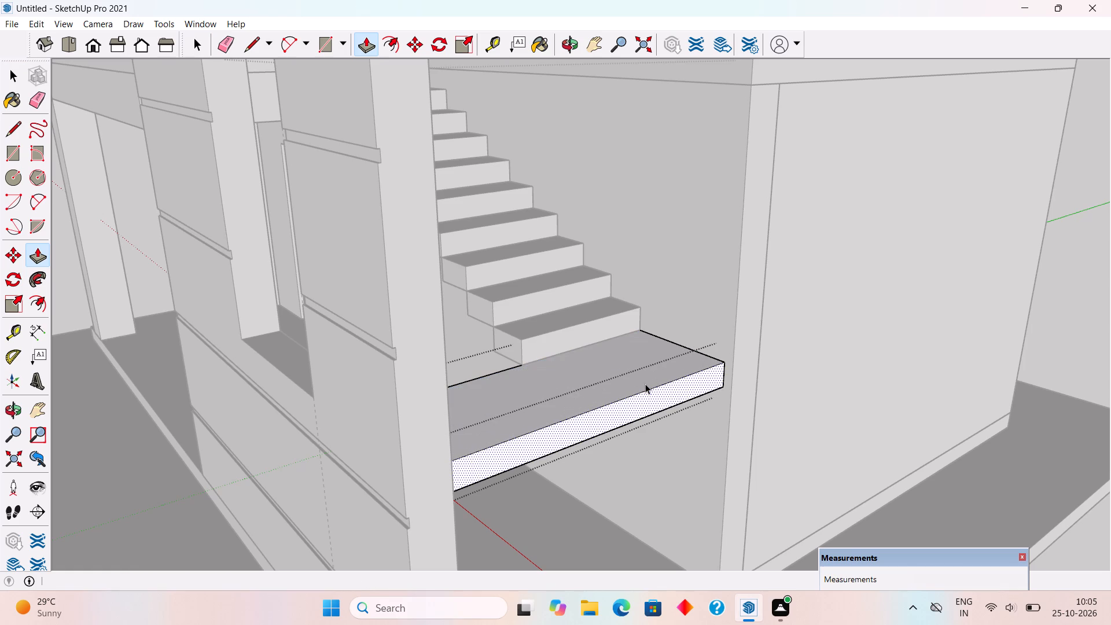
pyautogui.press('t')
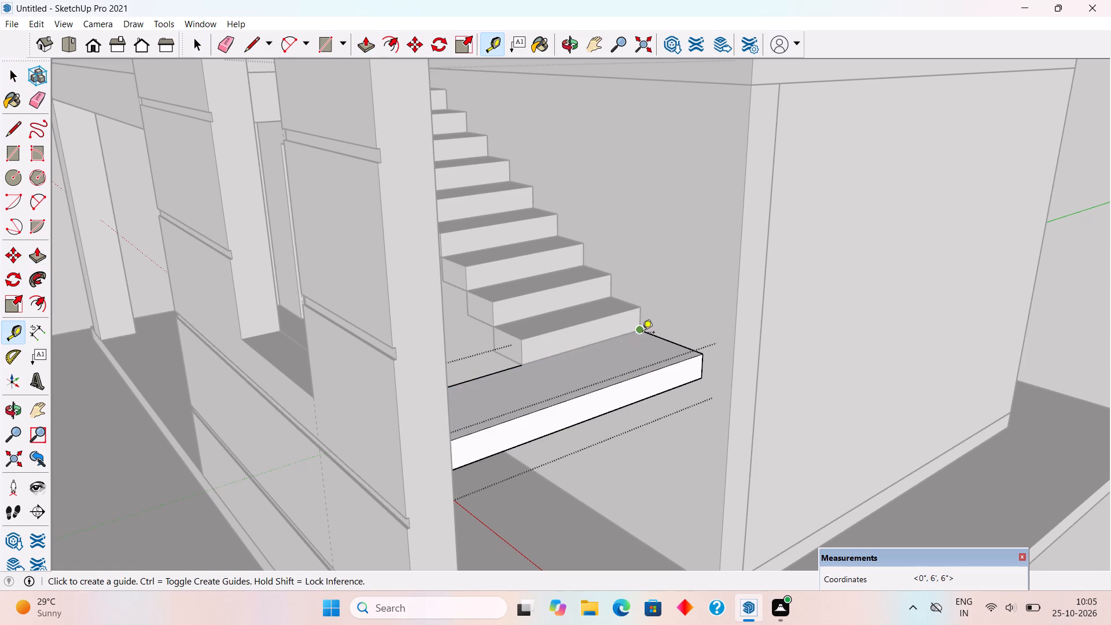
pyautogui.click(640, 321)
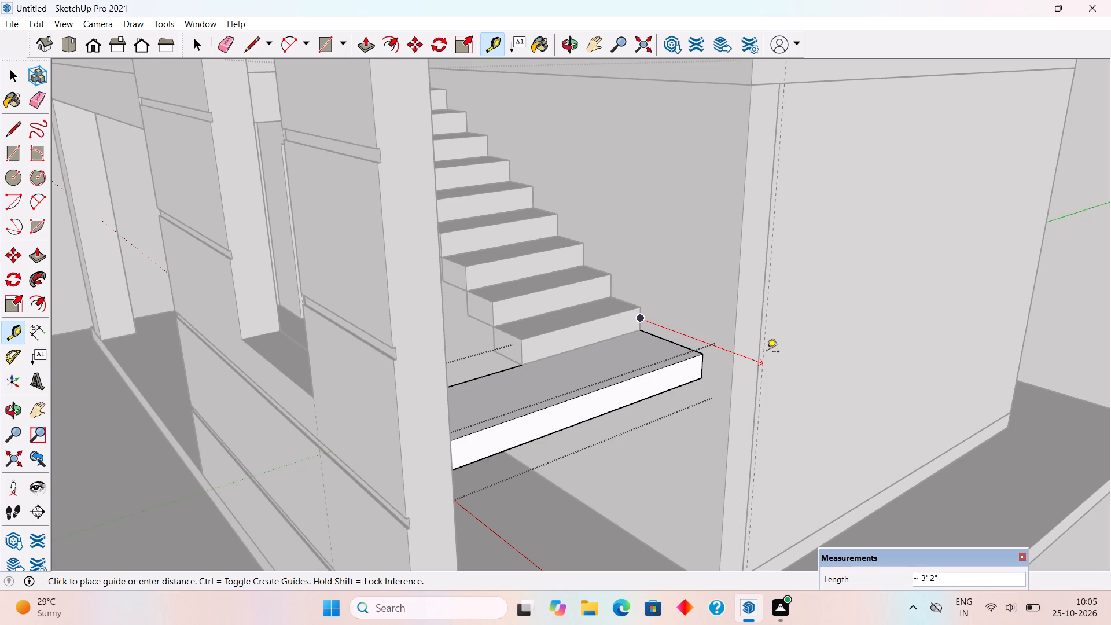
pyautogui.write("3'")
pyautogui.press('Return')
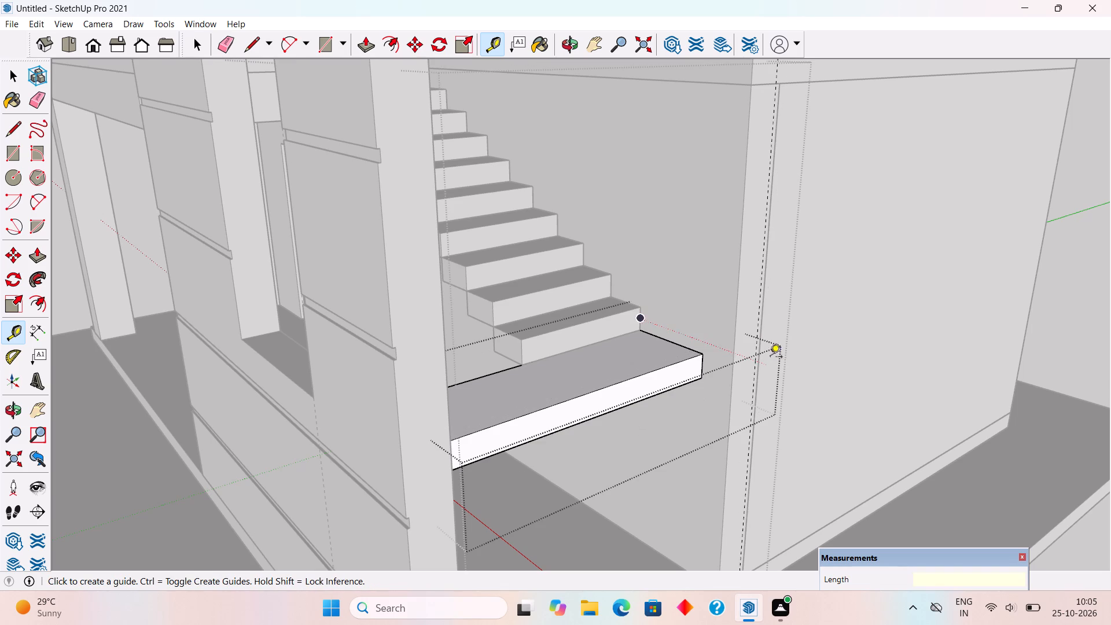
# Pull the lower landing's front face out 1' 3" to the guide, and close the group.
pyautogui.press('space')
pyautogui.click(634, 398)
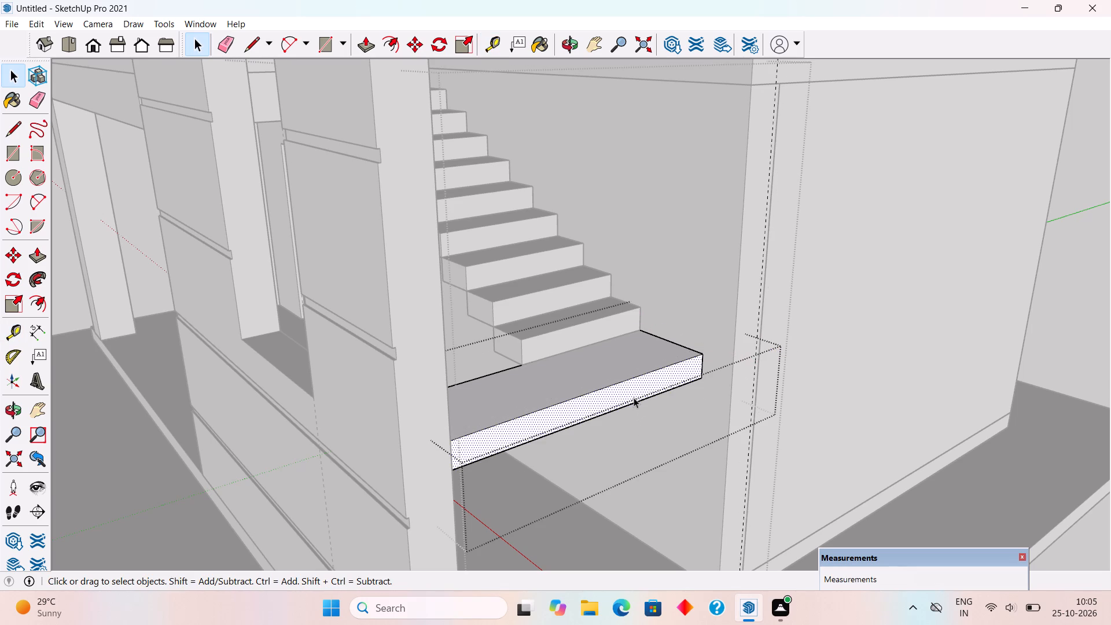
pyautogui.press('p')
pyautogui.click(634, 398)
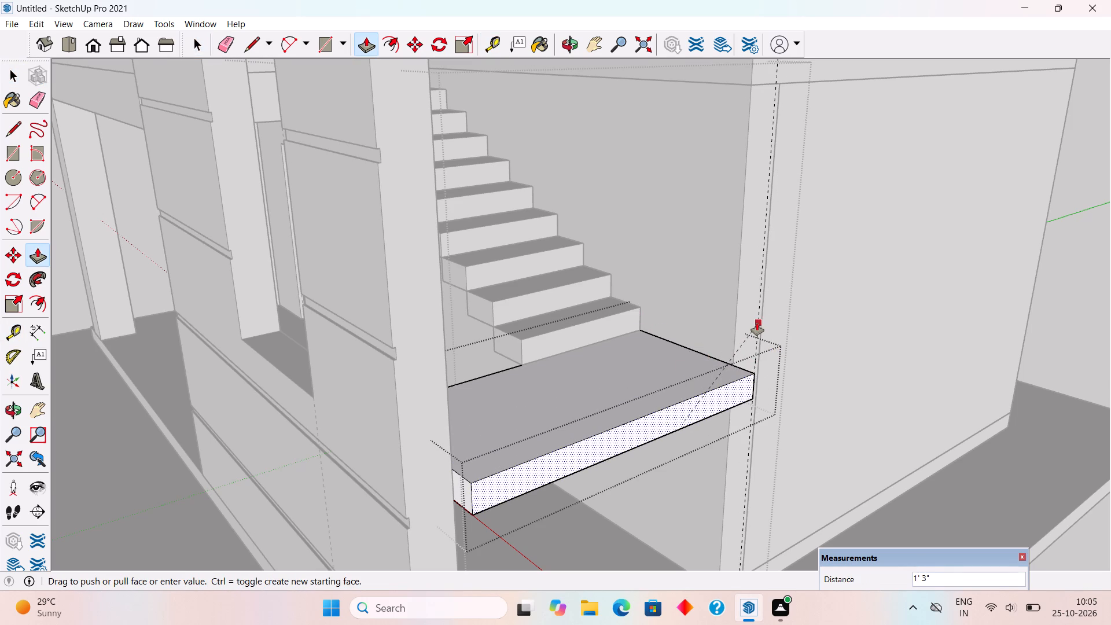
pyautogui.click(757, 323)
pyautogui.press('space')
pyautogui.scroll(-4, 757, 323)
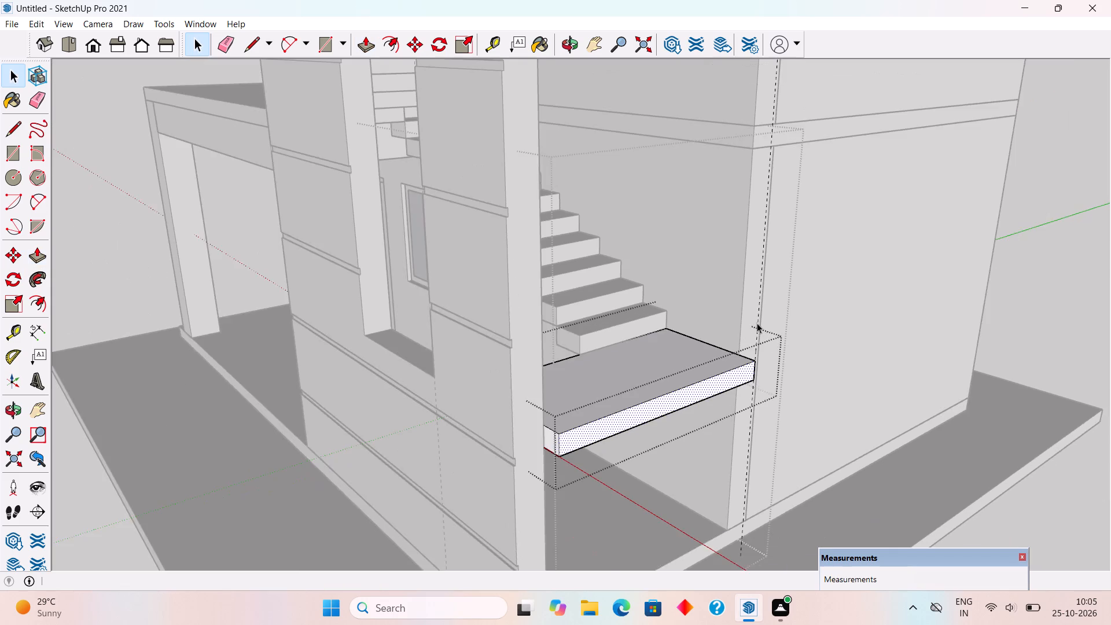
pyautogui.scroll(-5, 757, 323)
pyautogui.click(983, 308)
# Open the ground floor slab group and pull its landing-side edge outward 6", followed by another 9".
pyautogui.moveTo(887, 369); pyautogui.dragTo(661, 407, button='middle')
pyautogui.tripleClick(492, 495)
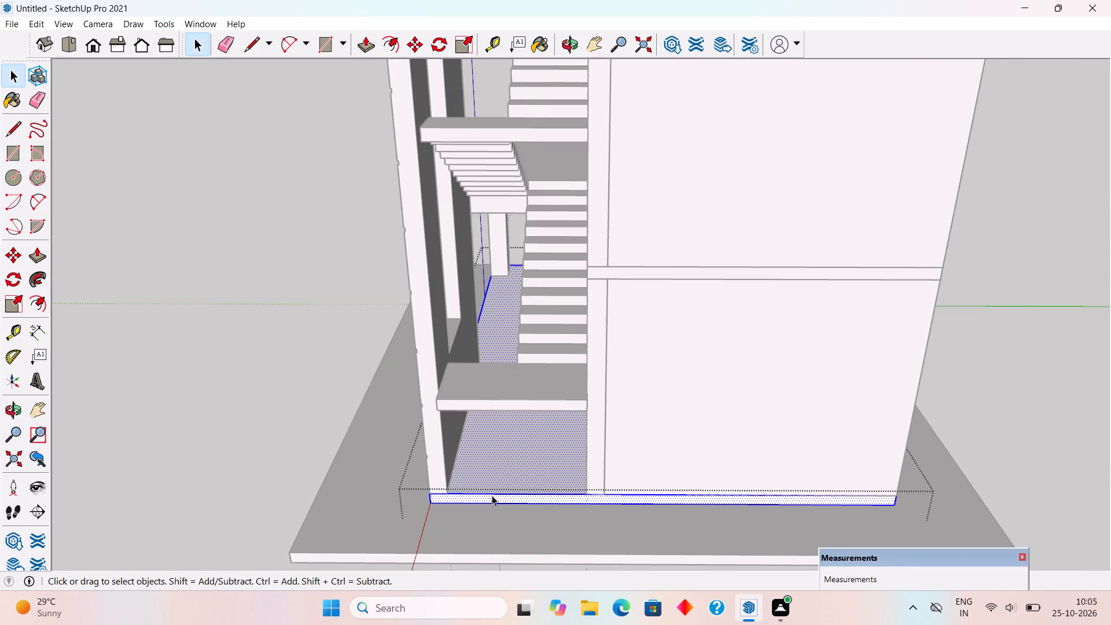
pyautogui.press('p')
pyautogui.click(496, 497)
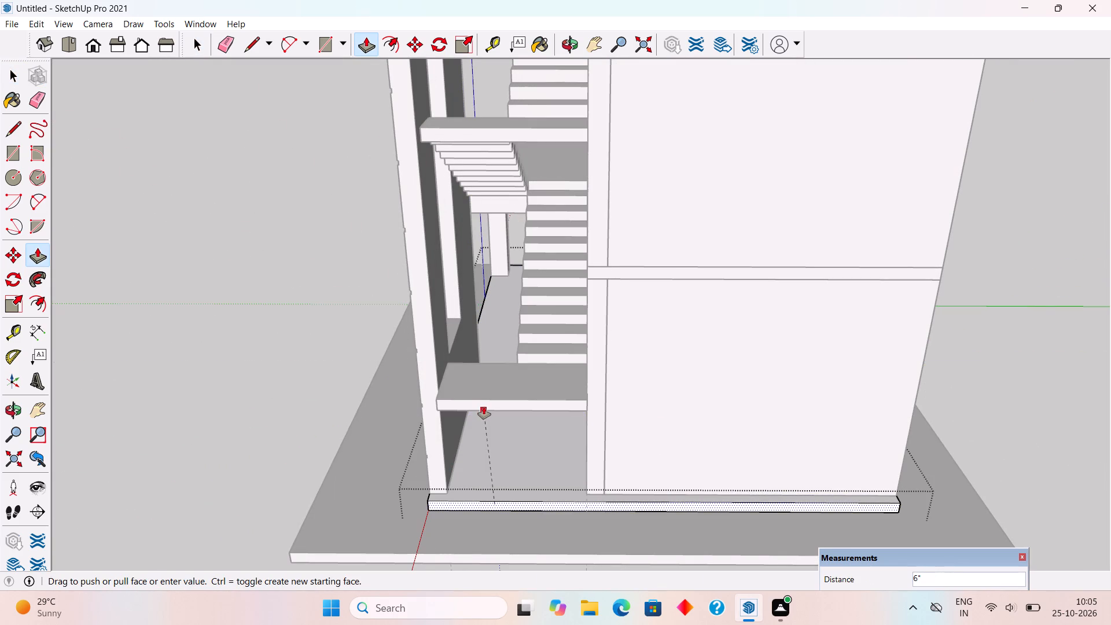
pyautogui.click(484, 407)
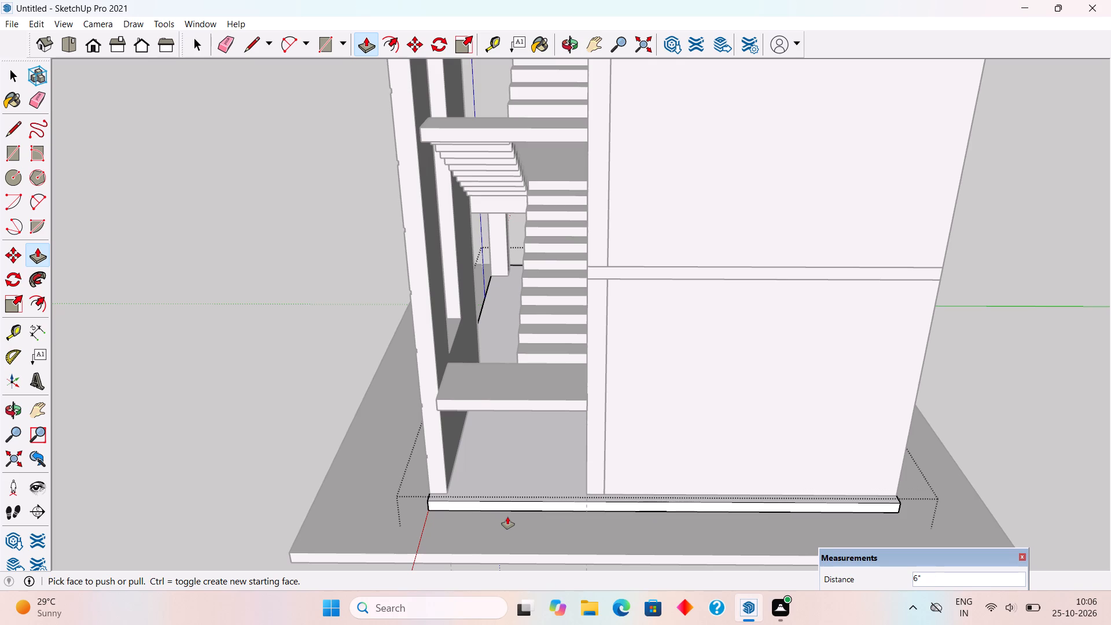
pyautogui.click(509, 506)
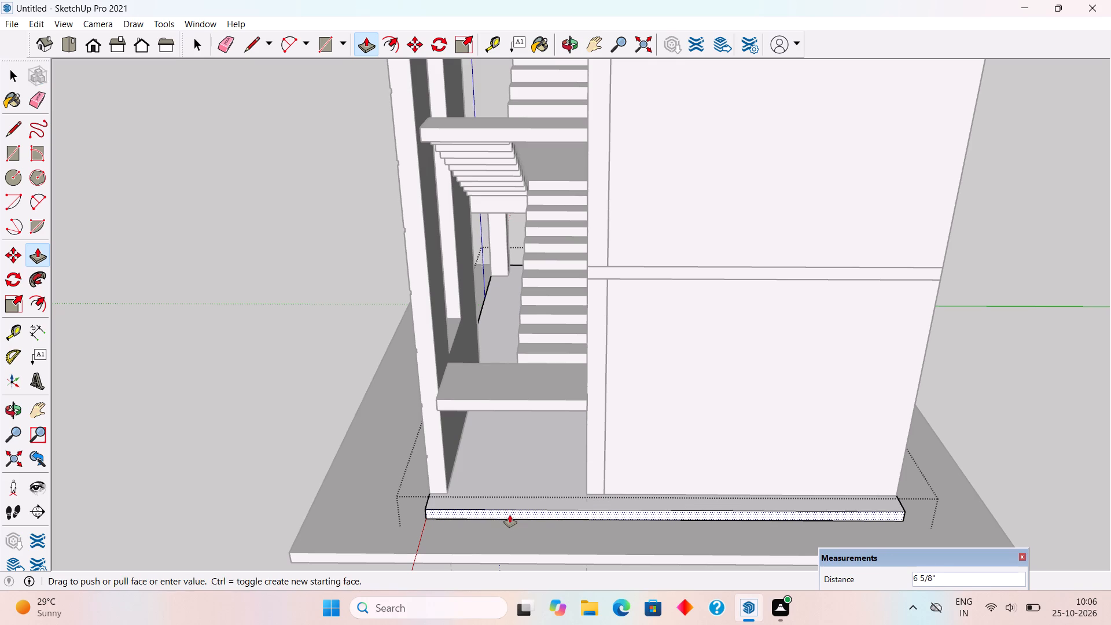
pyautogui.write('9"')
pyautogui.press('Return')
pyautogui.press('space')
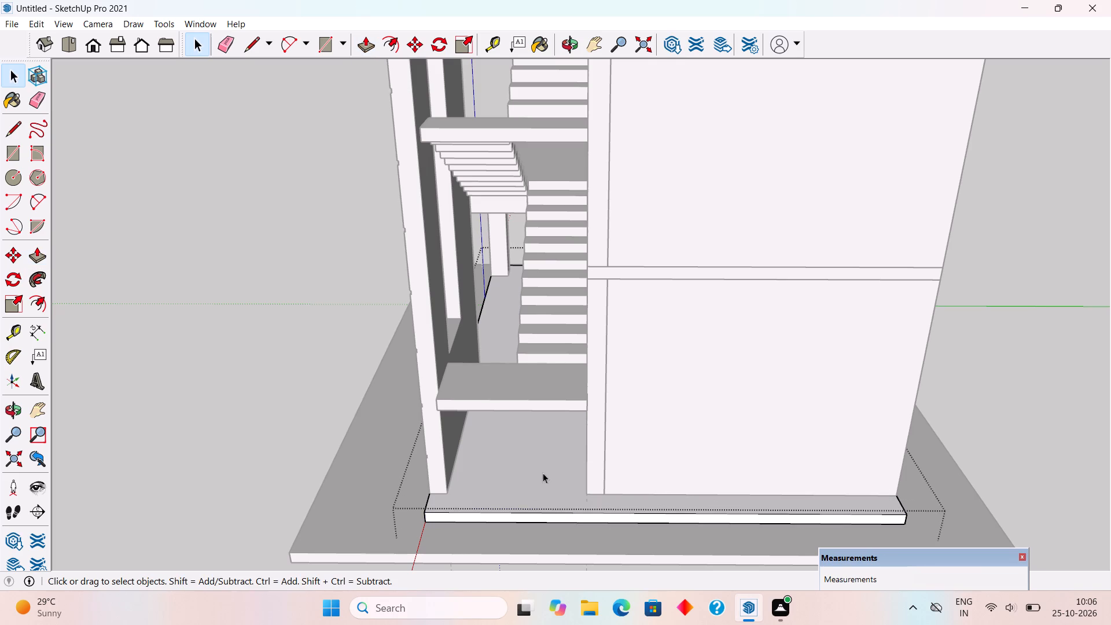
# Pull the end face of the ground-floor wall beside the stairs out 1' 3" to the extended slab edge, and close the group.
pyautogui.tripleClick(591, 461)
pyautogui.press('p')
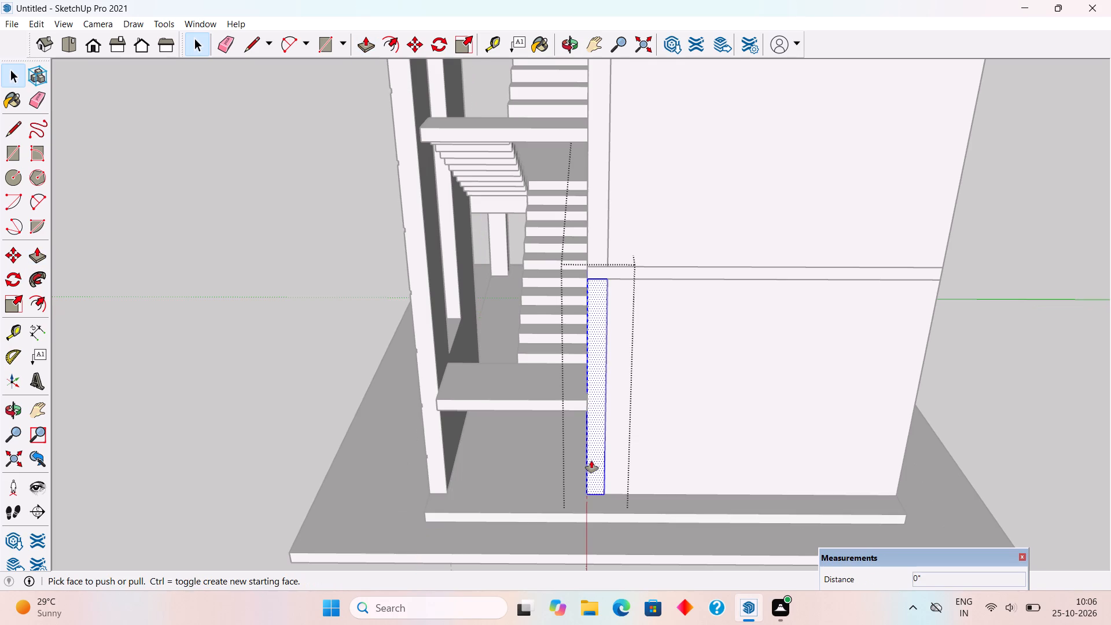
pyautogui.click(591, 461)
pyautogui.click(538, 513)
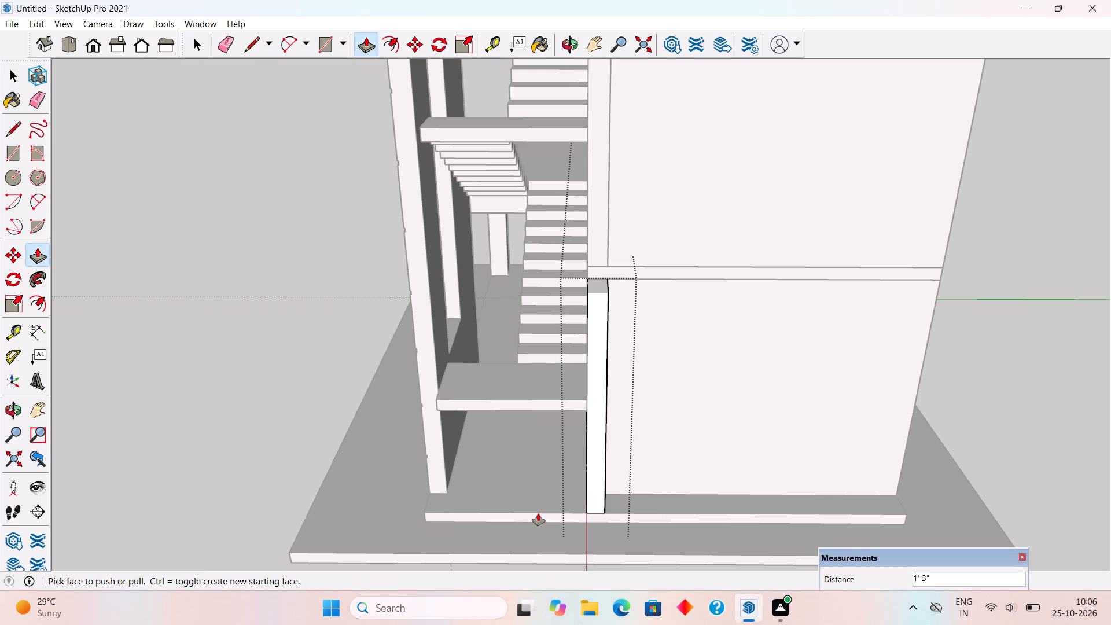
pyautogui.press('space')
pyautogui.click(713, 432)
# Move the ground-floor outer wall on the landing side 1' 3" outward to the extended slab's corner.
pyautogui.moveTo(829, 436); pyautogui.dragTo(479, 372, button='middle')
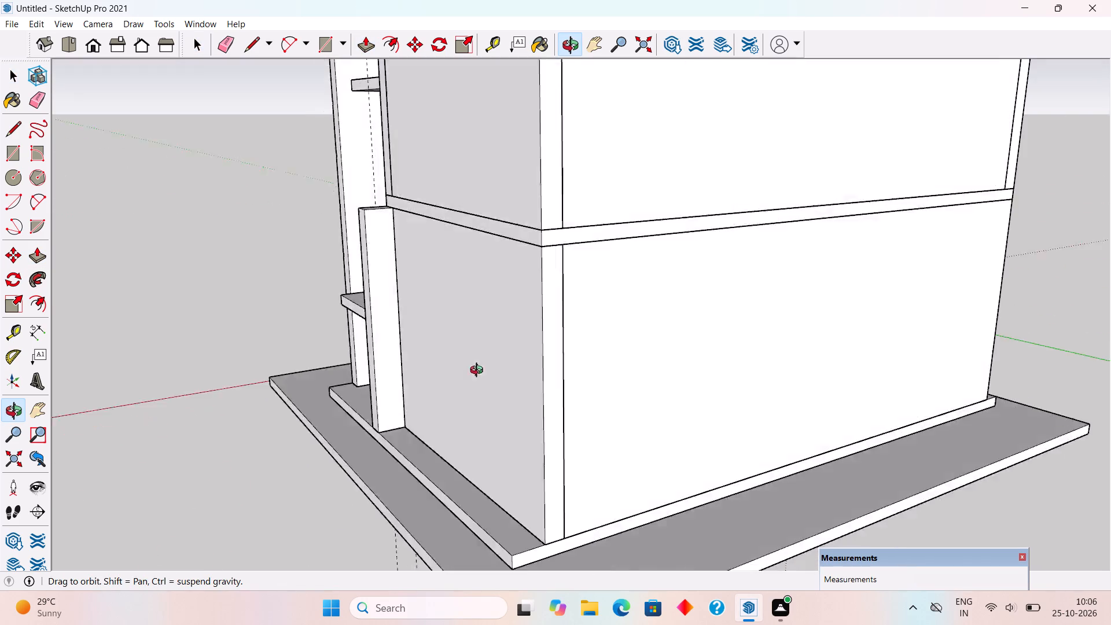
pyautogui.moveTo(479, 372); pyautogui.dragTo(385, 364, button='middle')
pyautogui.click(378, 376)
pyautogui.press('m')
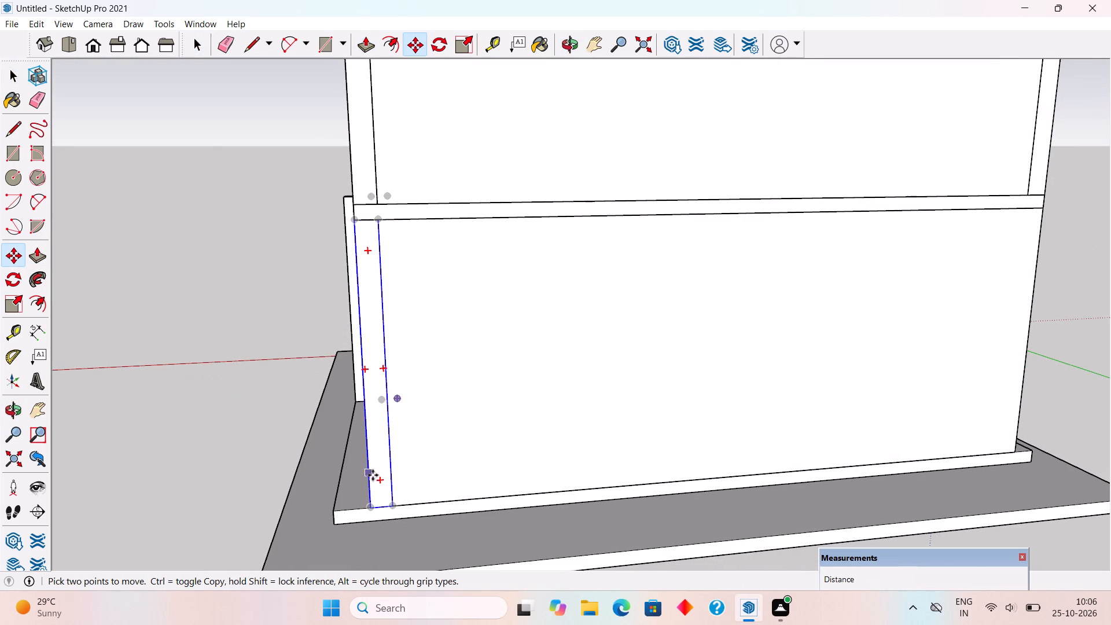
pyautogui.click(372, 513)
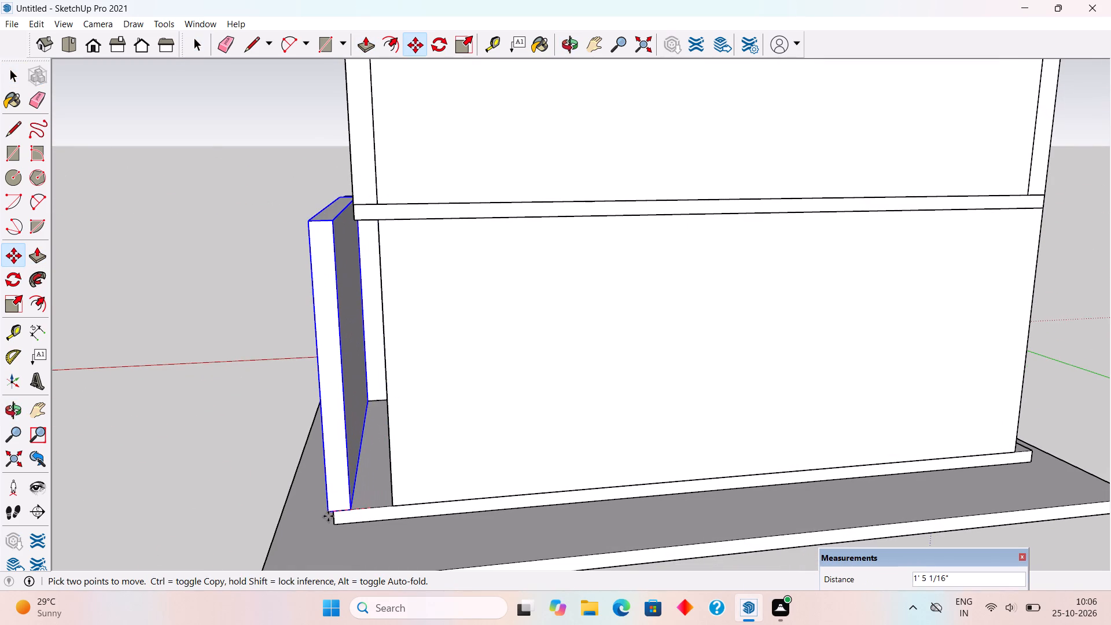
pyautogui.click(336, 517)
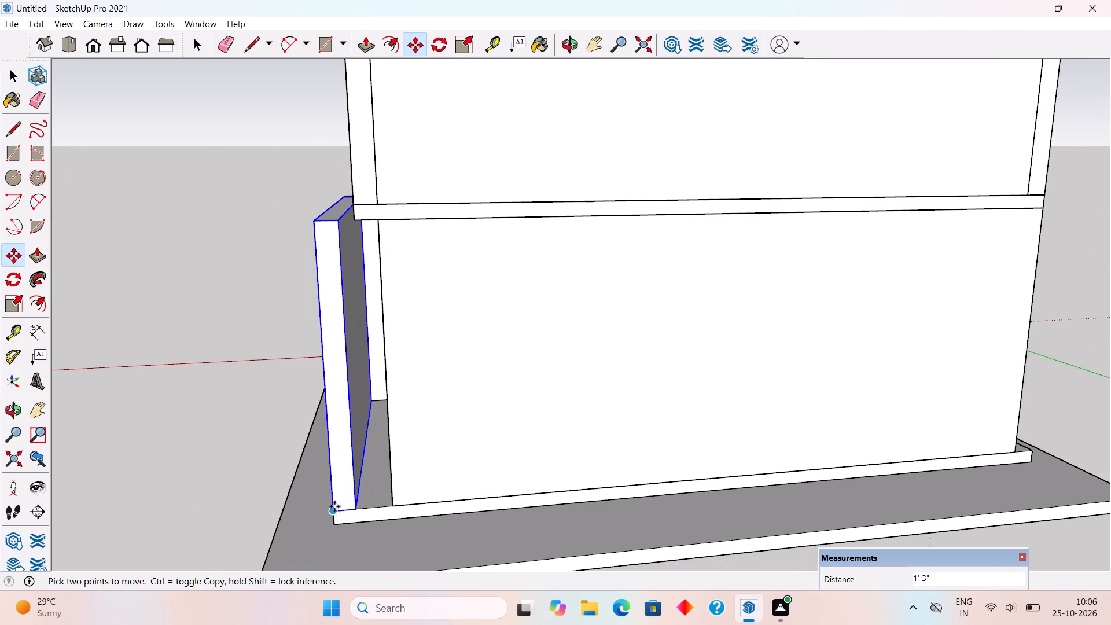
pyautogui.press('space')
pyautogui.click(226, 439)
# Pull the end face of the adjoining long ground-floor wall 1' 3" to meet the moved wall, and close the group.
pyautogui.moveTo(376, 463); pyautogui.dragTo(517, 452, button='middle')
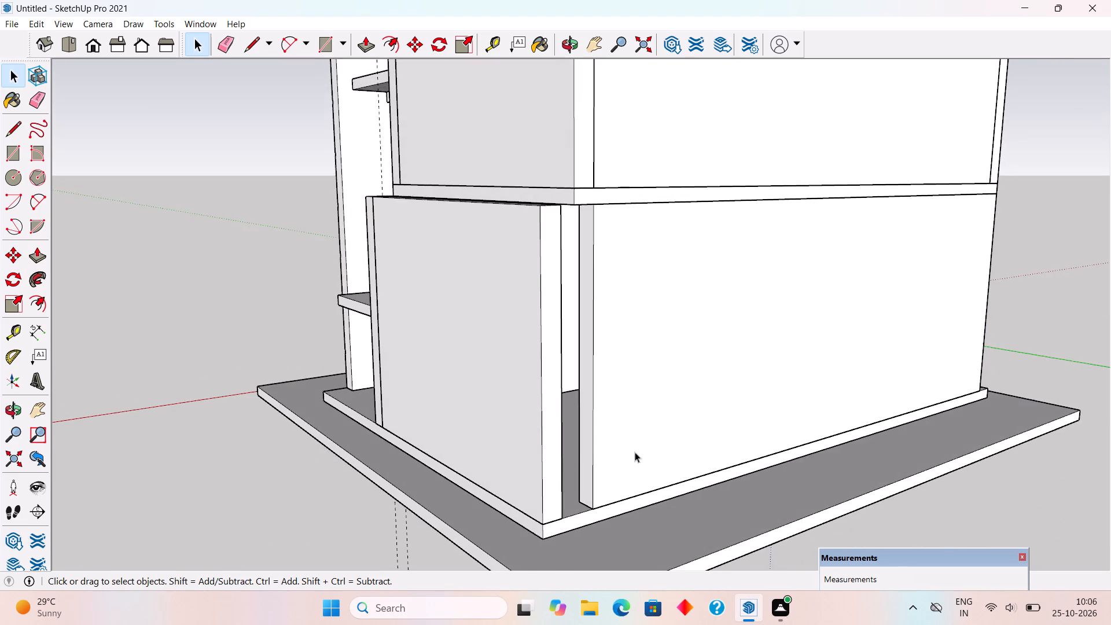
pyautogui.scroll(4, 636, 451)
pyautogui.tripleClick(590, 461)
pyautogui.press('p')
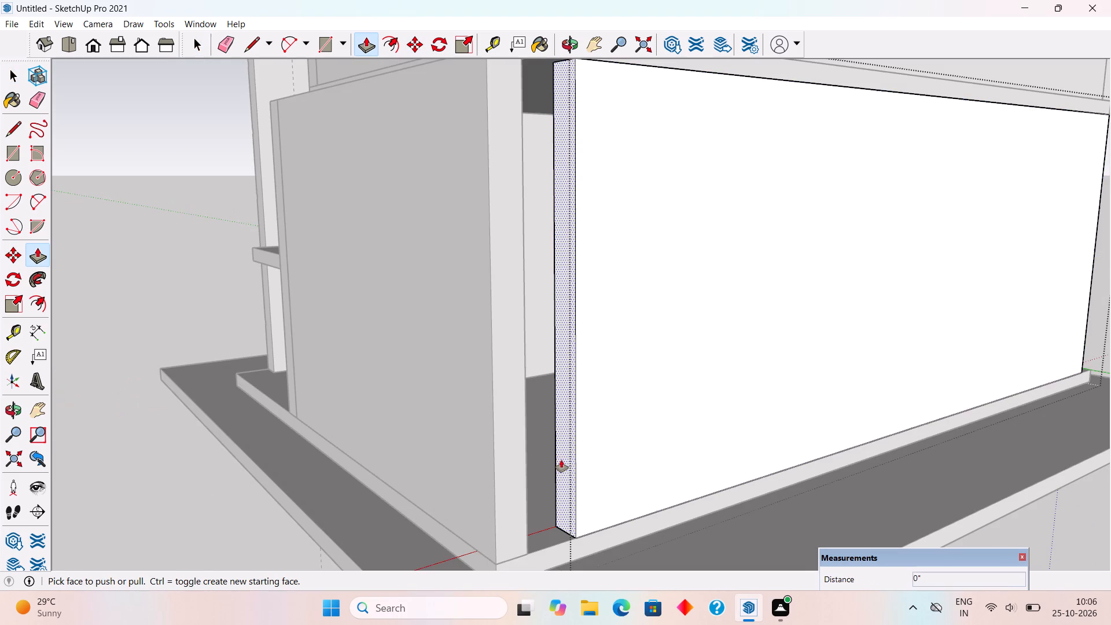
pyautogui.click(560, 460)
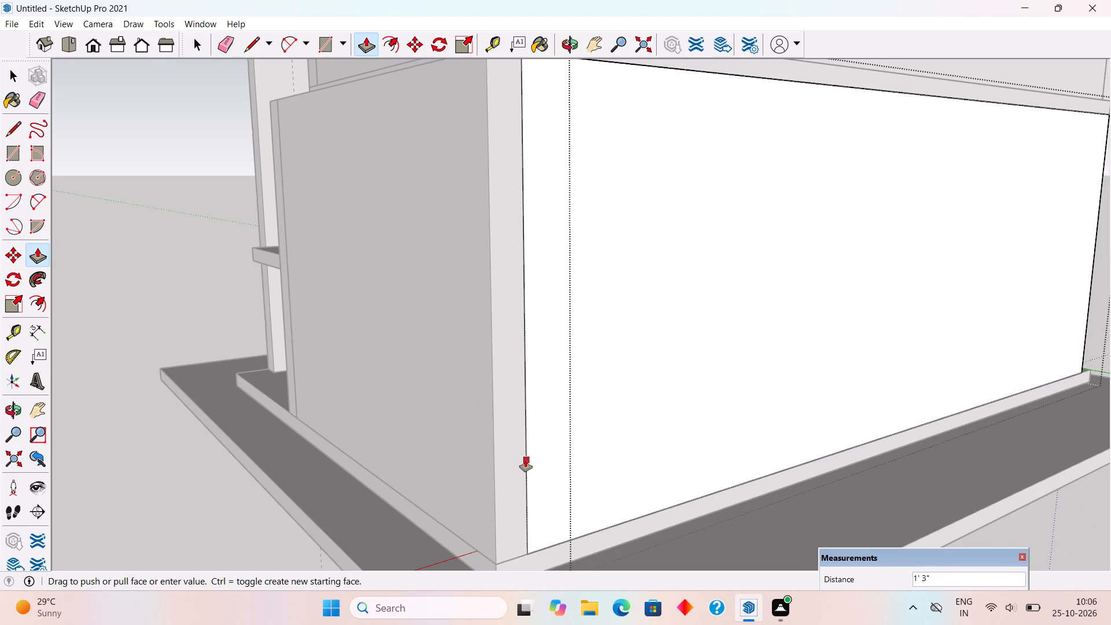
pyautogui.click(528, 436)
pyautogui.press('space')
pyautogui.scroll(-5, 528, 436)
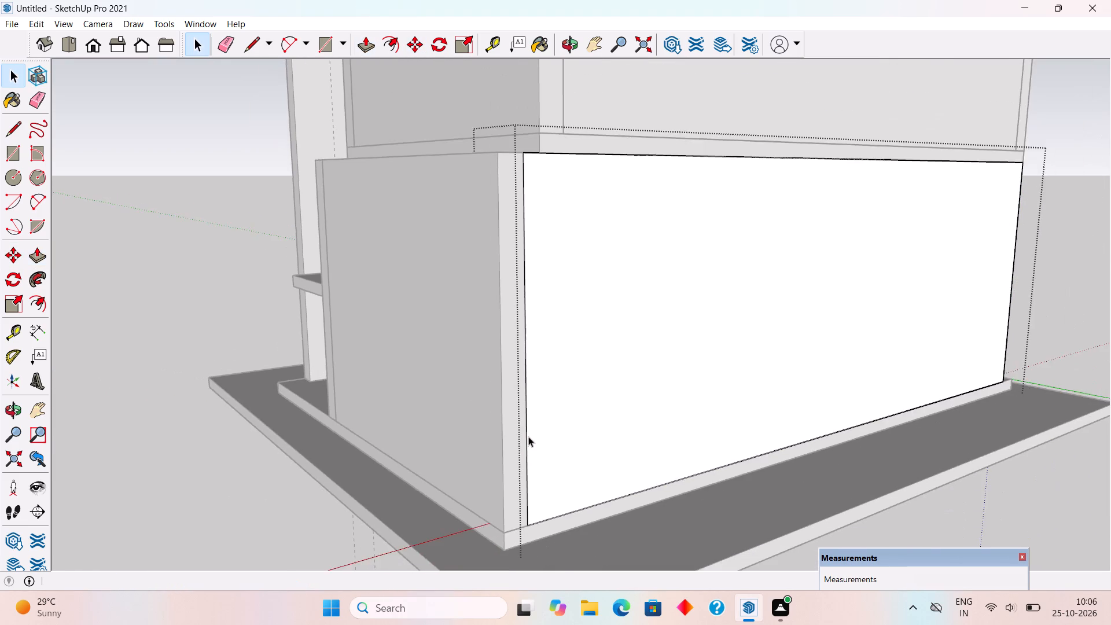
pyautogui.scroll(-4, 528, 436)
pyautogui.moveTo(506, 439); pyautogui.dragTo(575, 559, button='middle')
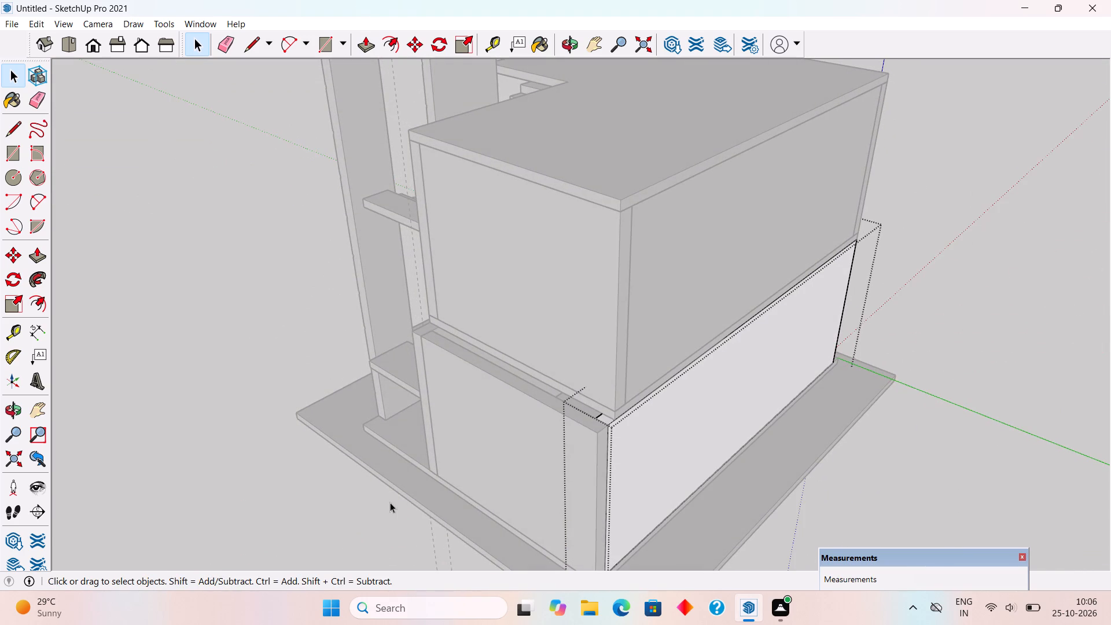
pyautogui.click(390, 502)
# Pull the landing-side edge of the slab between the storeys out 1' 3", flush with the moved ground-floor wall.
pyautogui.moveTo(568, 423); pyautogui.dragTo(615, 438, button='middle')
pyautogui.scroll(4, 628, 427)
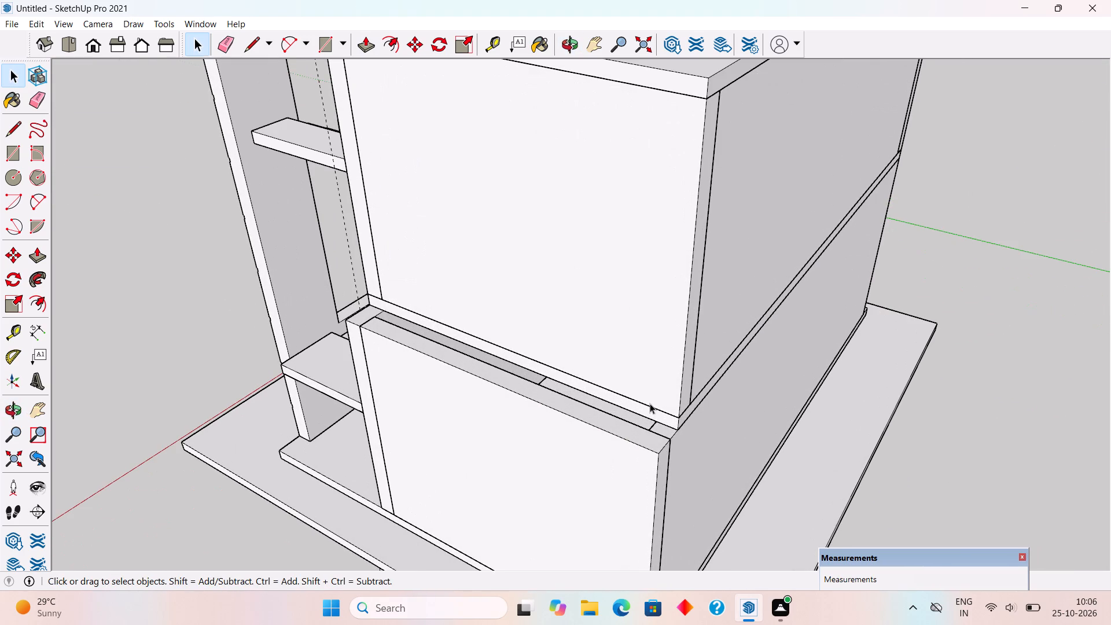
pyautogui.tripleClick(653, 413)
pyautogui.press('p')
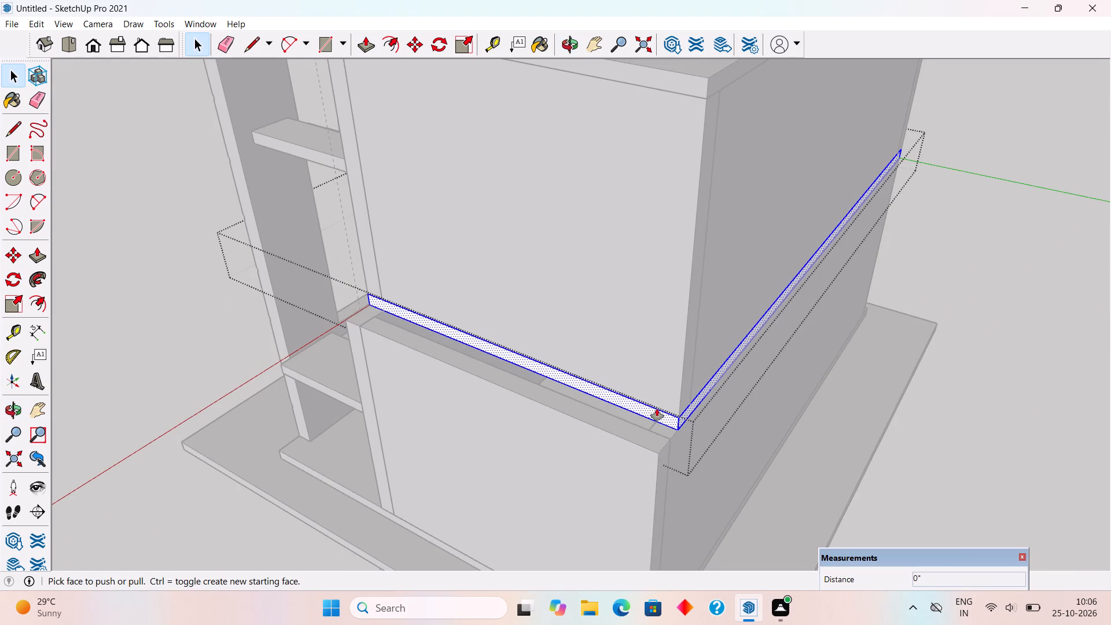
pyautogui.click(663, 416)
pyautogui.click(658, 453)
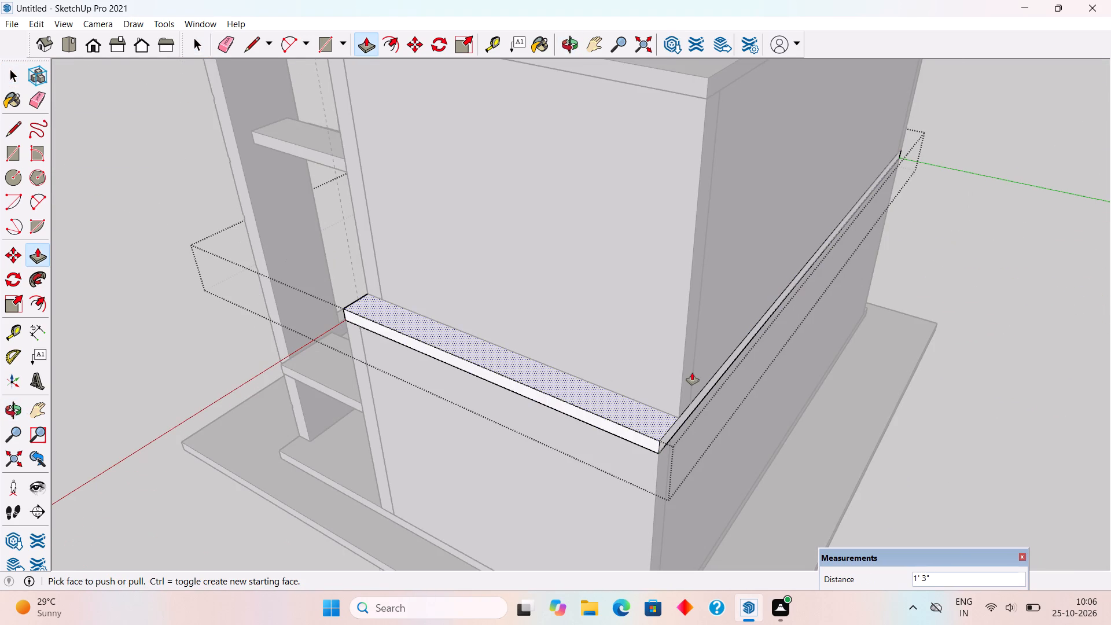
pyautogui.press('space')
pyautogui.moveTo(655, 321); pyautogui.dragTo(567, 309, button='middle')
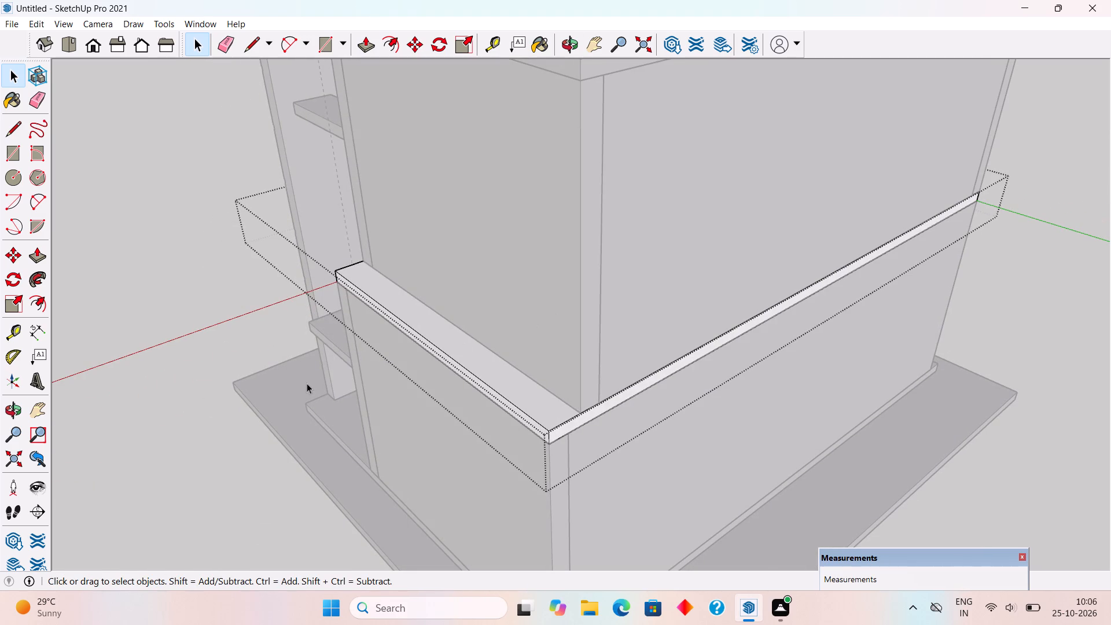
pyautogui.click(257, 336)
# Move the upper-floor outer wall on the landing side outward to the extended intermediate slab's corner.
pyautogui.scroll(4, 654, 317)
pyautogui.click(561, 389)
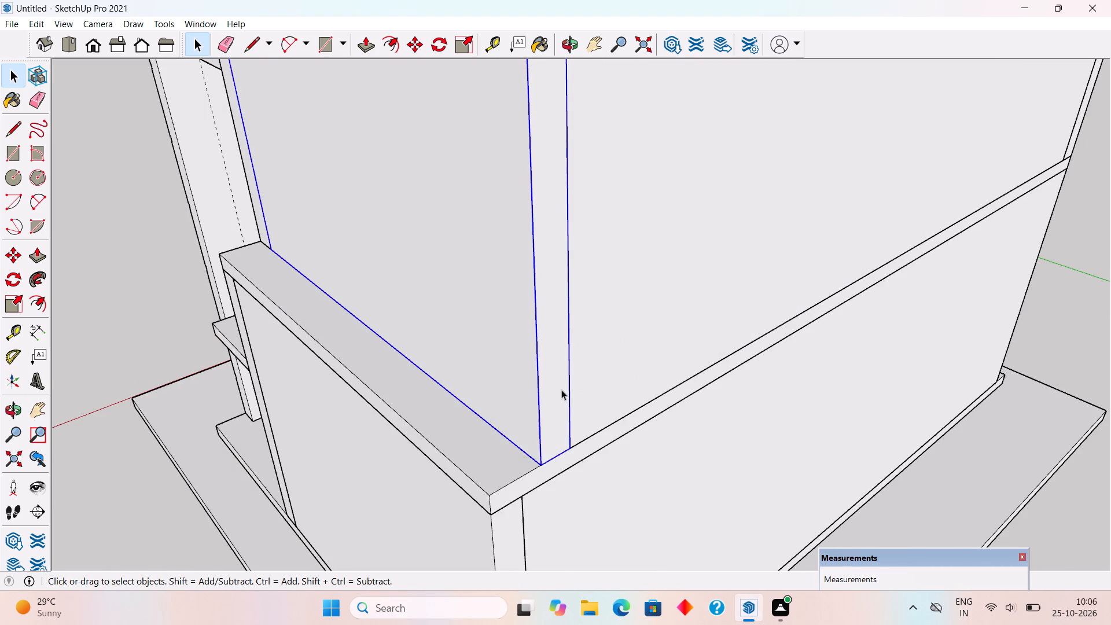
pyautogui.press('m')
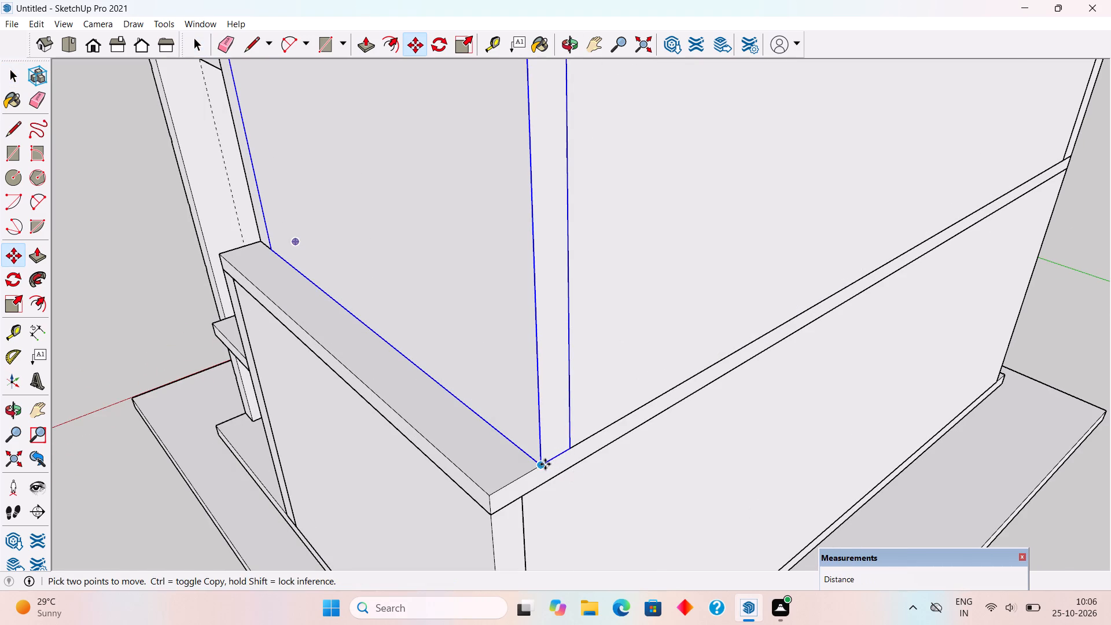
pyautogui.click(545, 464)
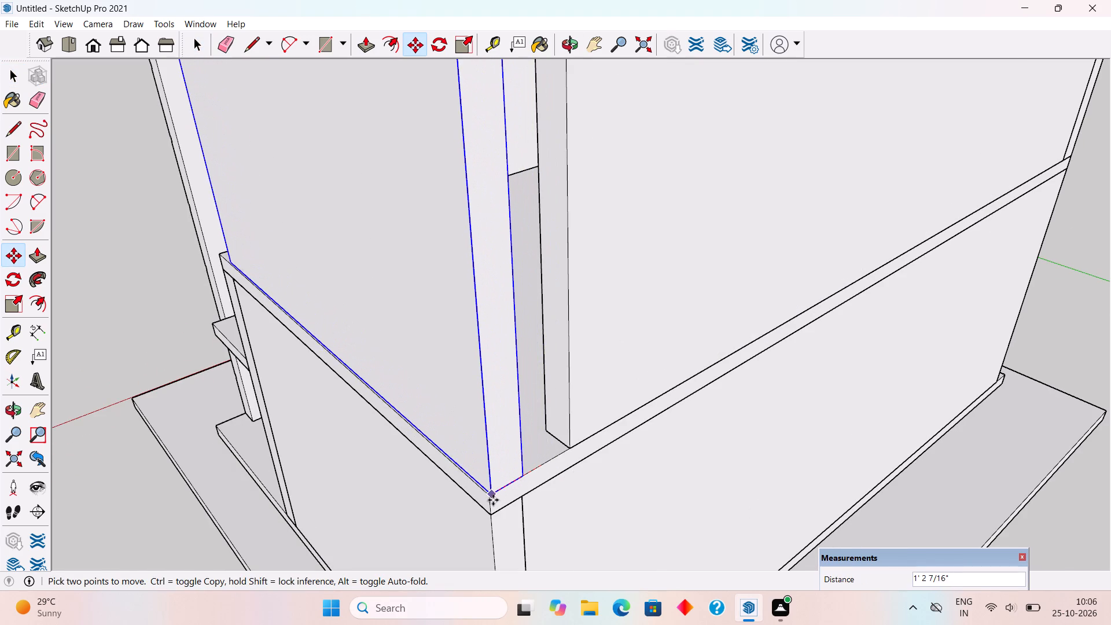
pyautogui.click(493, 500)
pyautogui.press('space')
# Pull the end face of the adjoining long upper-floor wall outward to meet the moved landing-side wall.
pyautogui.tripleClick(589, 396)
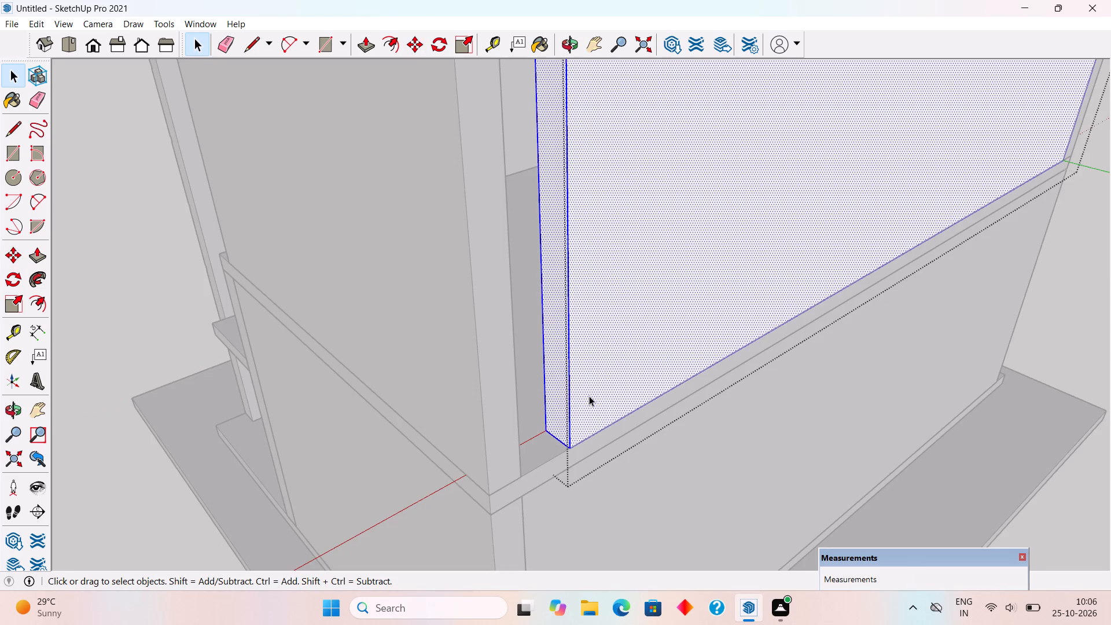
pyautogui.press('p')
pyautogui.click(561, 400)
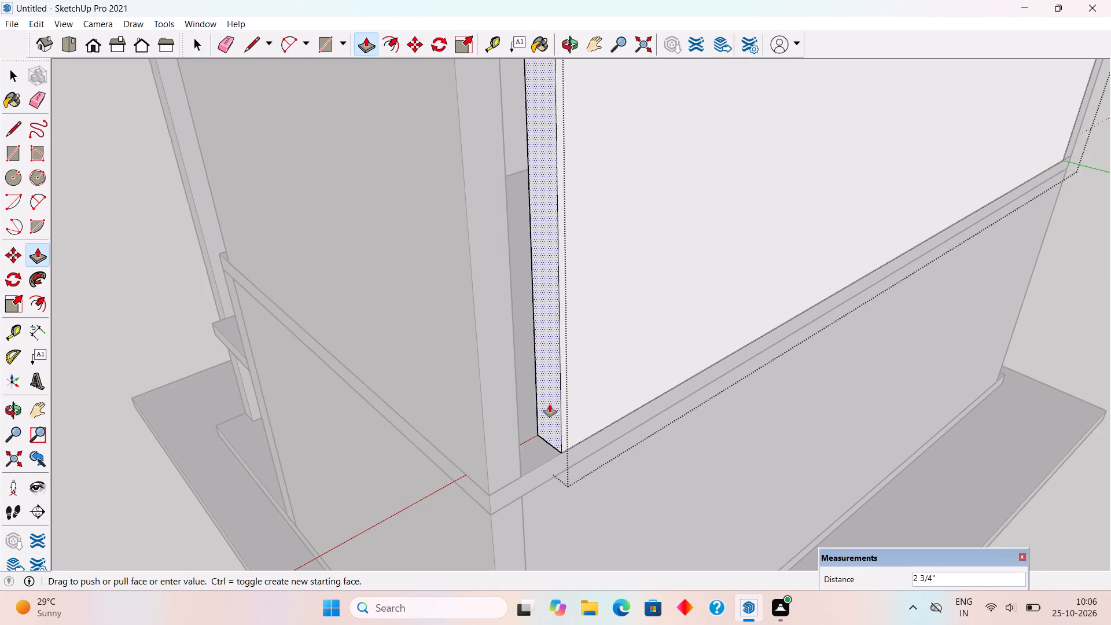
pyautogui.click(512, 362)
pyautogui.press('space')
# Pull the landing-side end face of the upper-floor wall beside the staircase outward, flush with the moved outer wall.
pyautogui.scroll(-2, 512, 362)
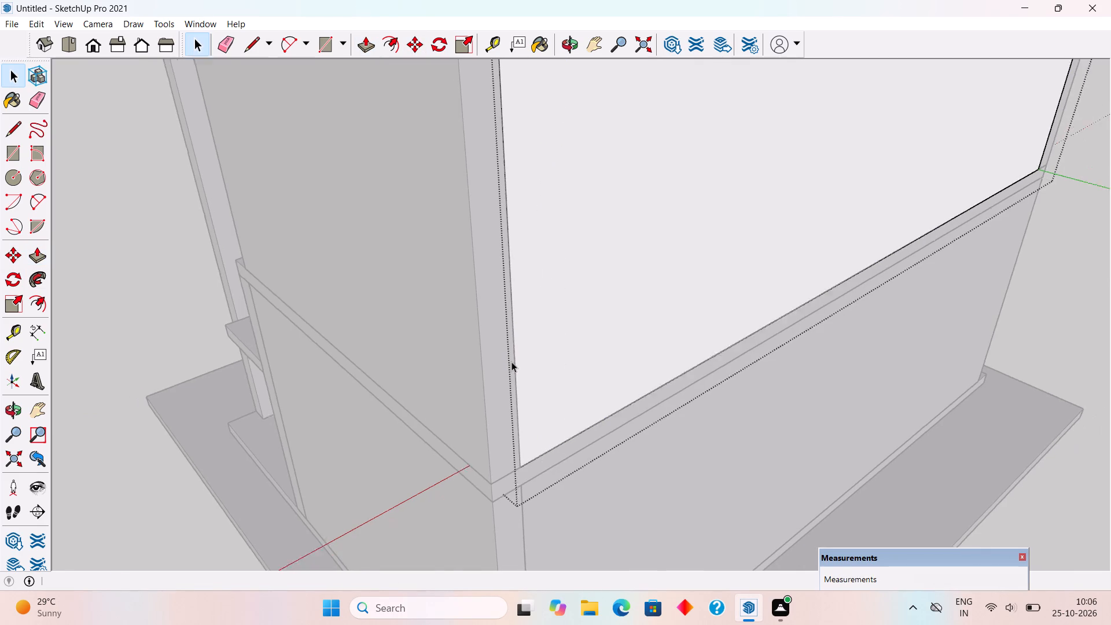
pyautogui.scroll(-14, 512, 362)
pyautogui.moveTo(489, 397); pyautogui.dragTo(788, 343, button='middle')
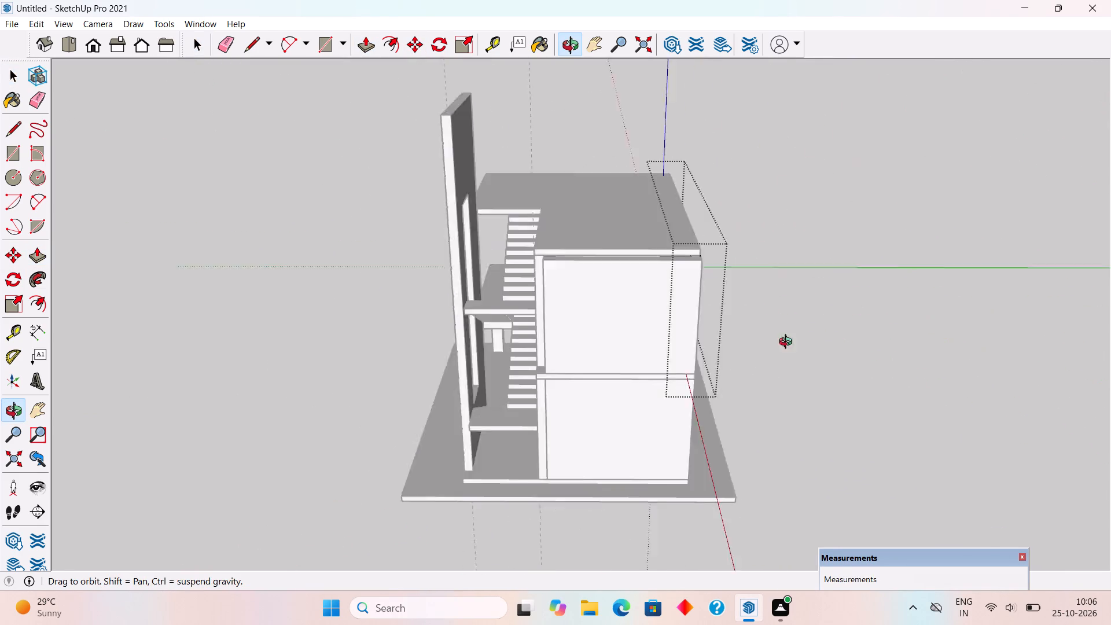
pyautogui.moveTo(788, 343); pyautogui.dragTo(886, 329, button='middle')
pyautogui.scroll(3, 633, 348)
pyautogui.tripleClick(596, 304)
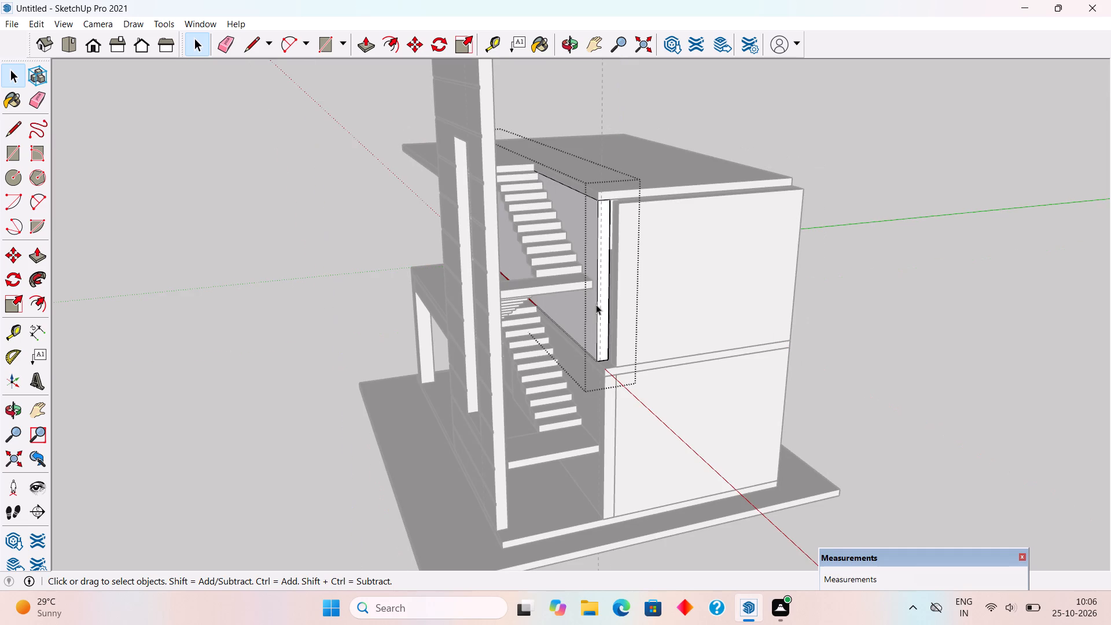
pyautogui.scroll(5, 602, 302)
pyautogui.press('p')
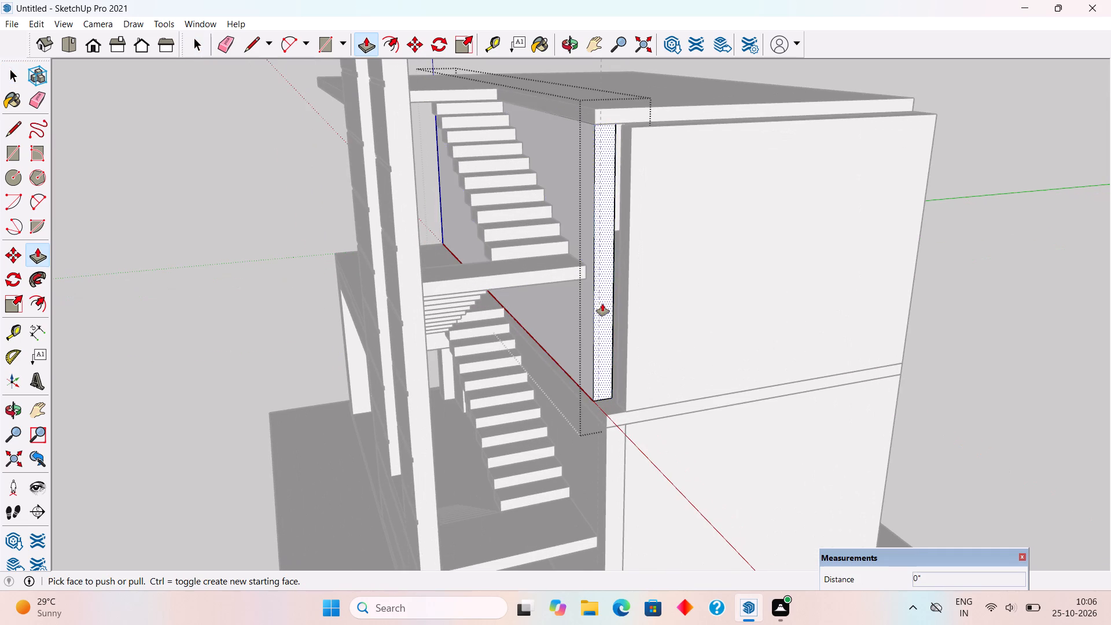
pyautogui.click(602, 304)
pyautogui.click(630, 300)
pyautogui.press('space')
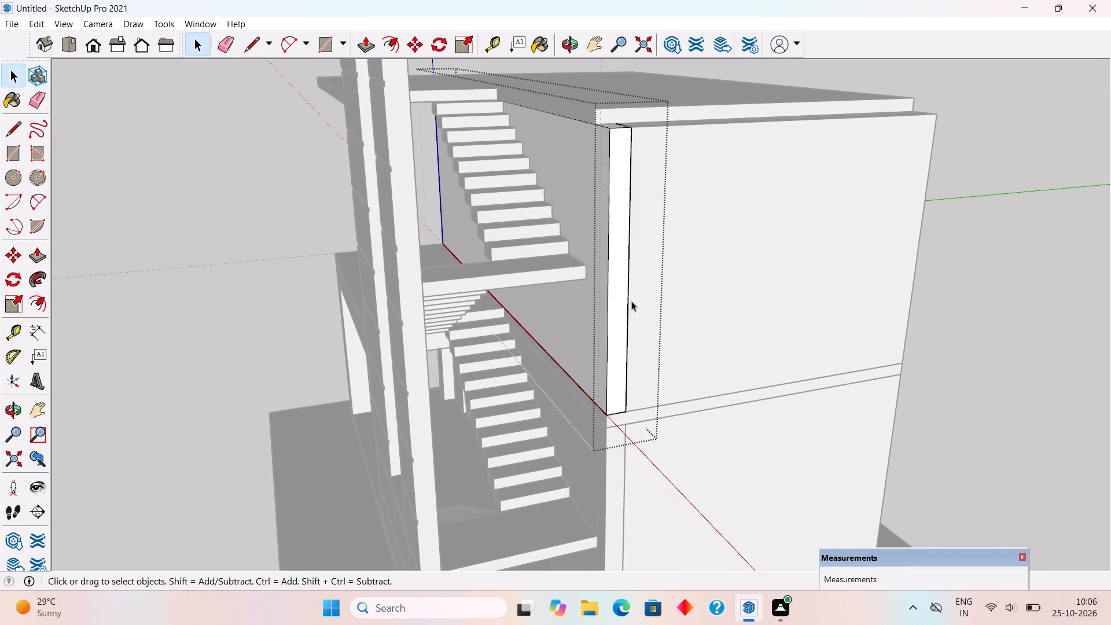
# Pull the outer edge of the upper stair landing out 1' 3" to line up with the lower landing, and close the group.
pyautogui.scroll(-4, 631, 301)
pyautogui.moveTo(635, 329); pyautogui.dragTo(649, 414, button='middle')
pyautogui.scroll(1, 543, 351)
pyautogui.tripleClick(543, 351)
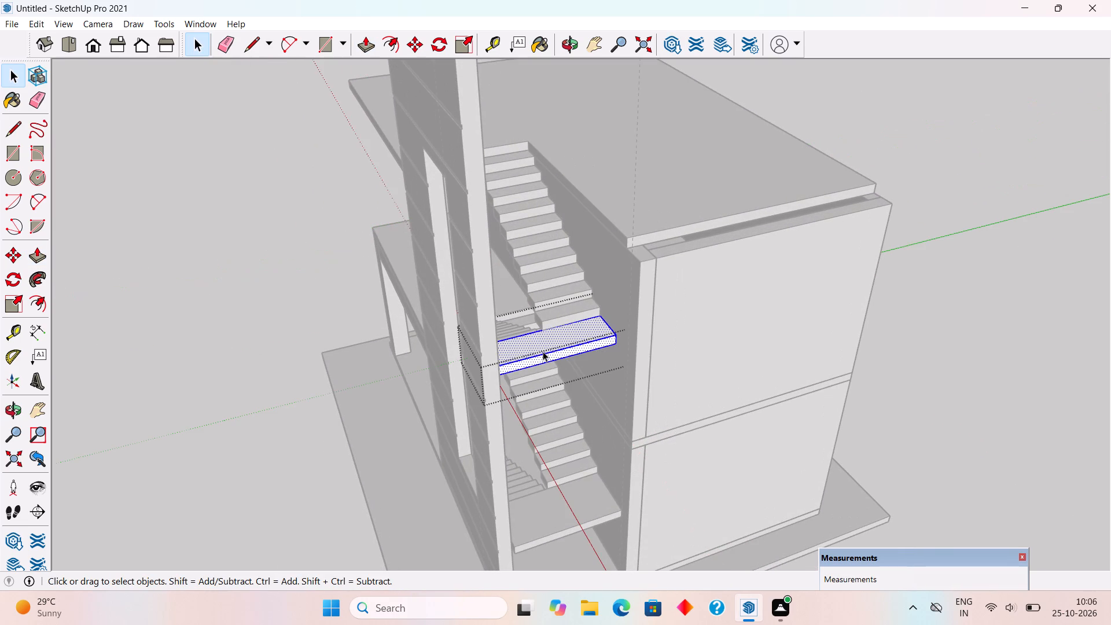
pyautogui.scroll(2, 548, 358)
pyautogui.press('p')
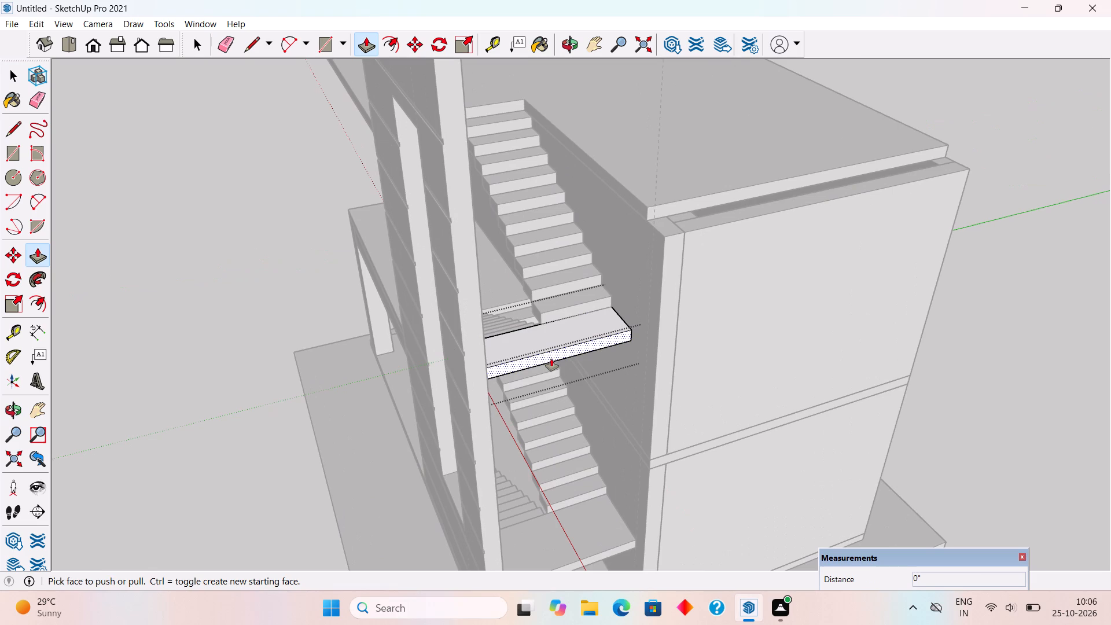
pyautogui.click(551, 359)
pyautogui.scroll(-4, 569, 389)
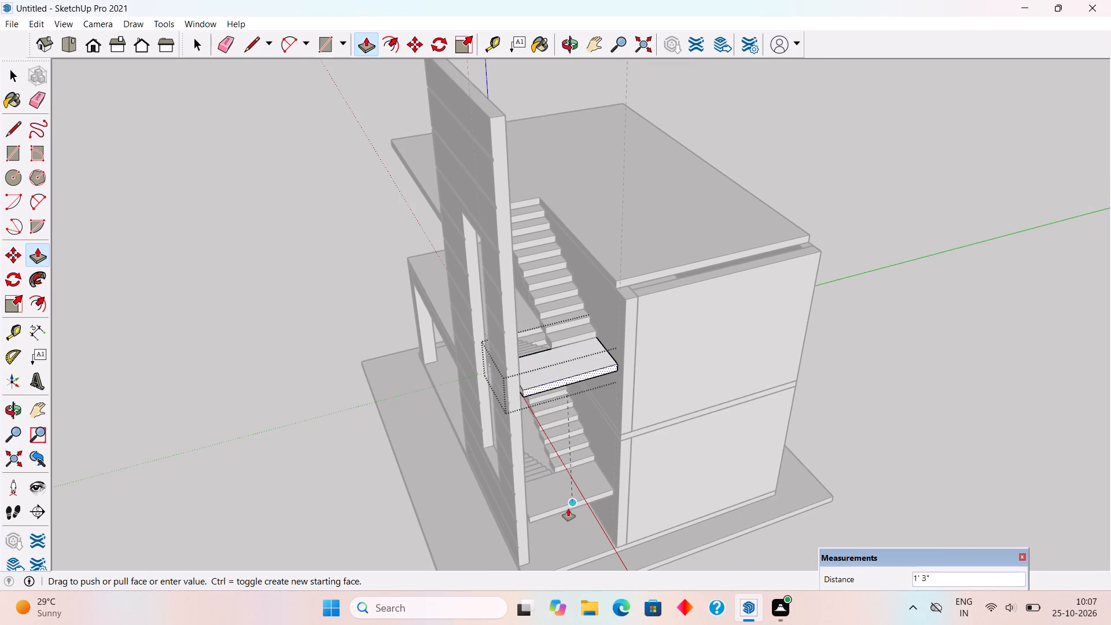
pyautogui.click(568, 509)
pyautogui.press('space')
pyautogui.click(878, 302)
# Pull the landing-side edge of the roof slab outward, flush with the moved upper-floor wall, and close the group.
pyautogui.moveTo(845, 314); pyautogui.dragTo(828, 367, button='middle')
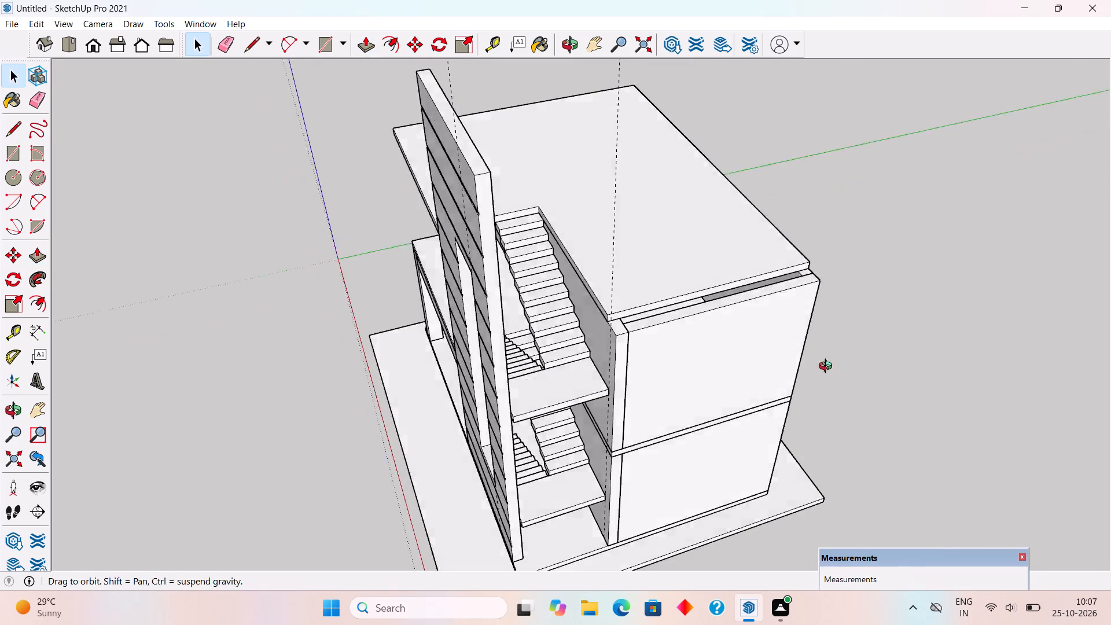
pyautogui.moveTo(828, 367); pyautogui.dragTo(825, 389, button='middle')
pyautogui.scroll(4, 676, 340)
pyautogui.doubleClick(733, 301)
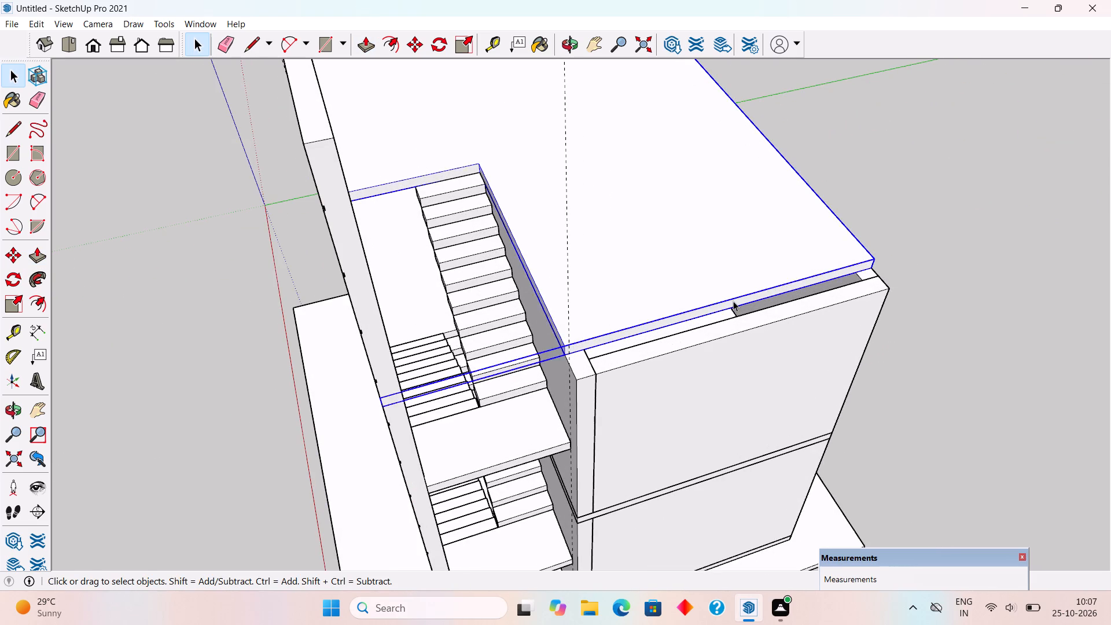
pyautogui.doubleClick(733, 301)
pyautogui.press('p')
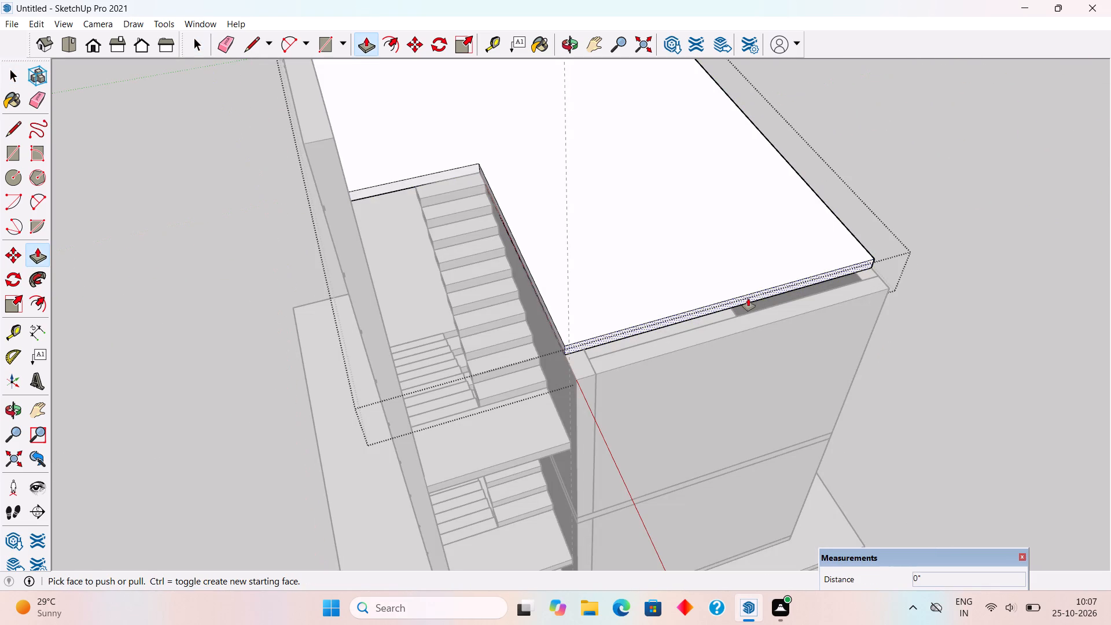
pyautogui.click(748, 299)
pyautogui.click(745, 332)
pyautogui.press('space')
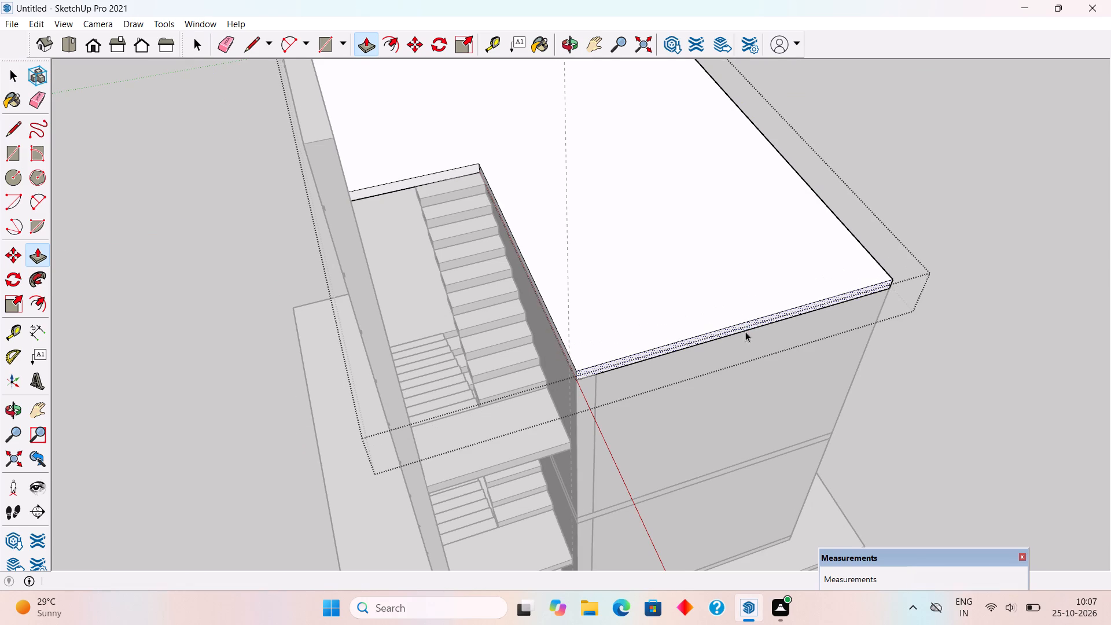
pyautogui.click(952, 370)
# Place a guide line 9" inside the floor slab's landing-side edge.
pyautogui.moveTo(943, 375); pyautogui.dragTo(597, 175, button='middle')
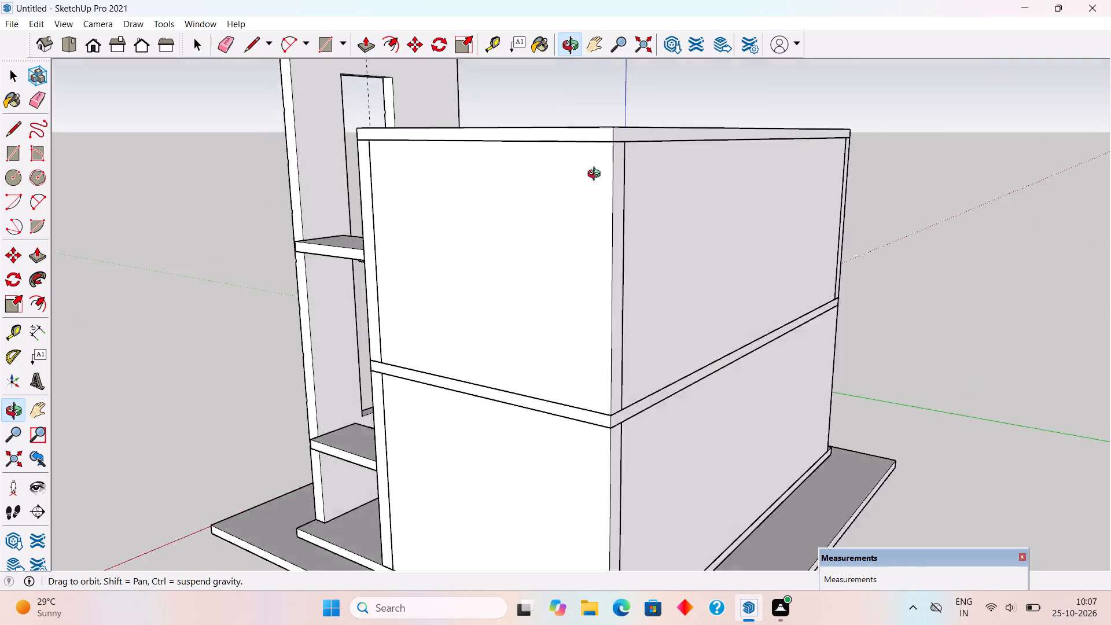
pyautogui.moveTo(597, 175); pyautogui.dragTo(752, 171, button='middle')
pyautogui.scroll(-7, 770, 167)
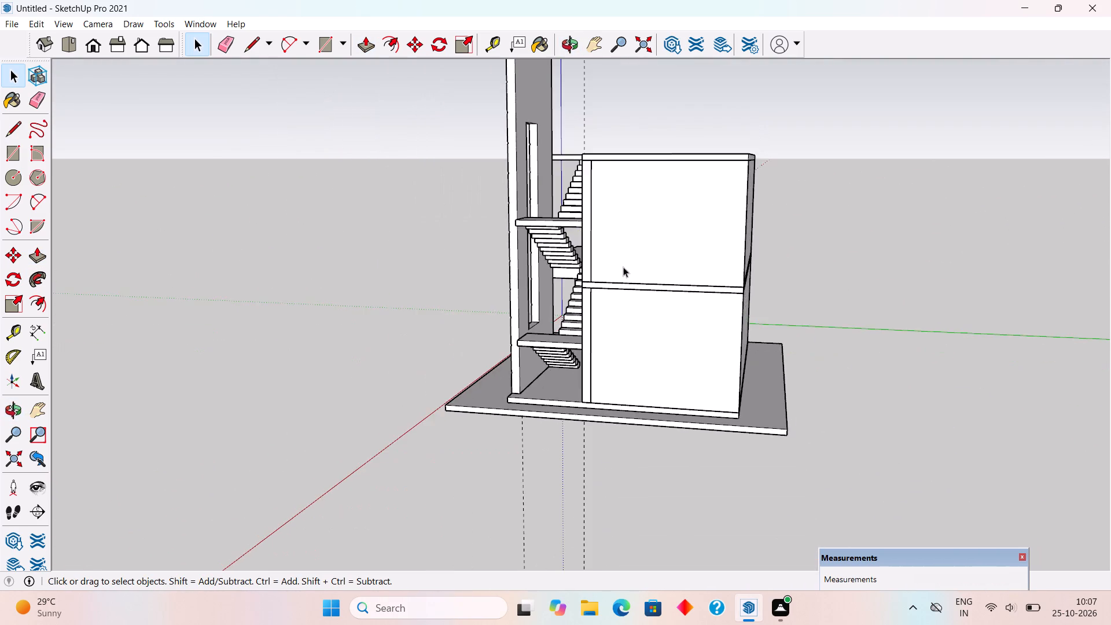
pyautogui.moveTo(622, 270); pyautogui.dragTo(908, 361, button='middle')
pyautogui.moveTo(712, 411); pyautogui.dragTo(774, 495, button='middle')
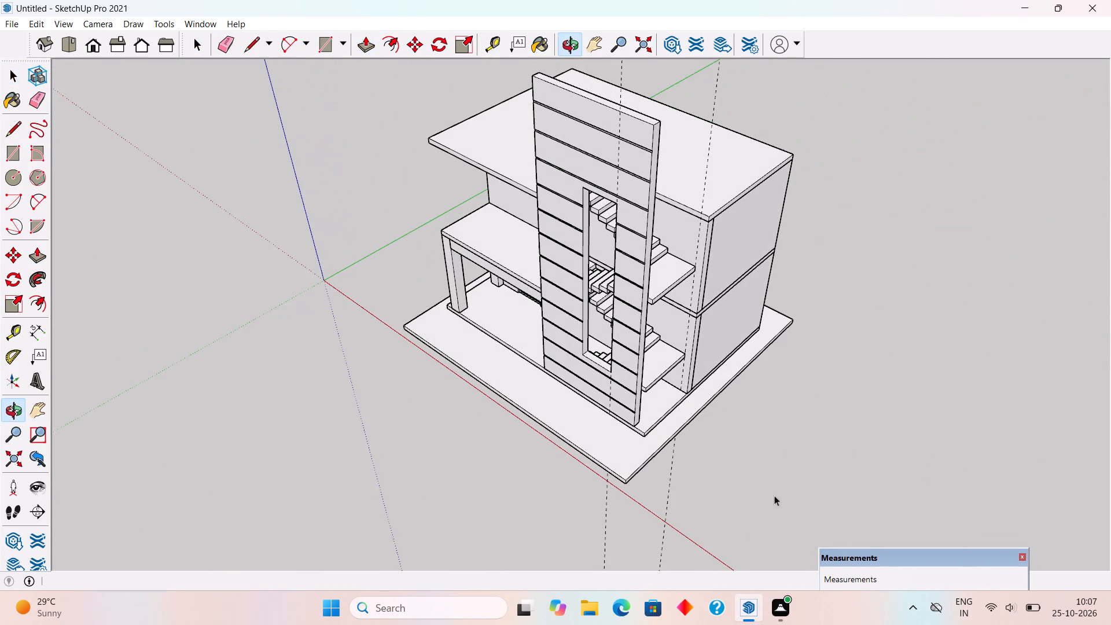
pyautogui.scroll(8, 676, 395)
pyautogui.moveTo(683, 393); pyautogui.dragTo(743, 391, button='middle')
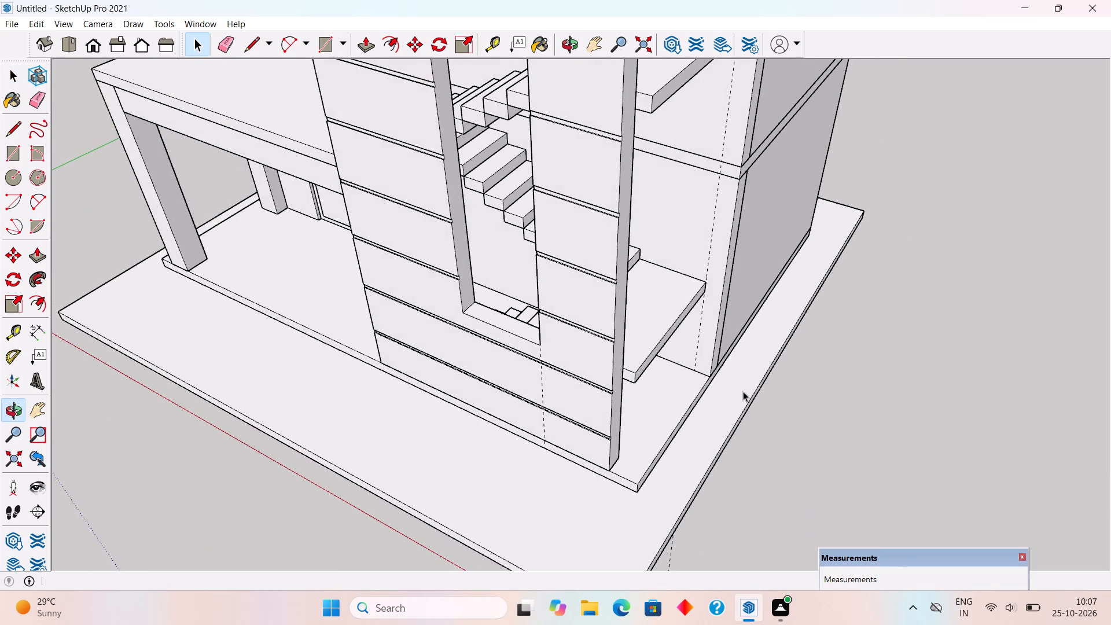
pyautogui.scroll(1, 743, 391)
pyautogui.press('t')
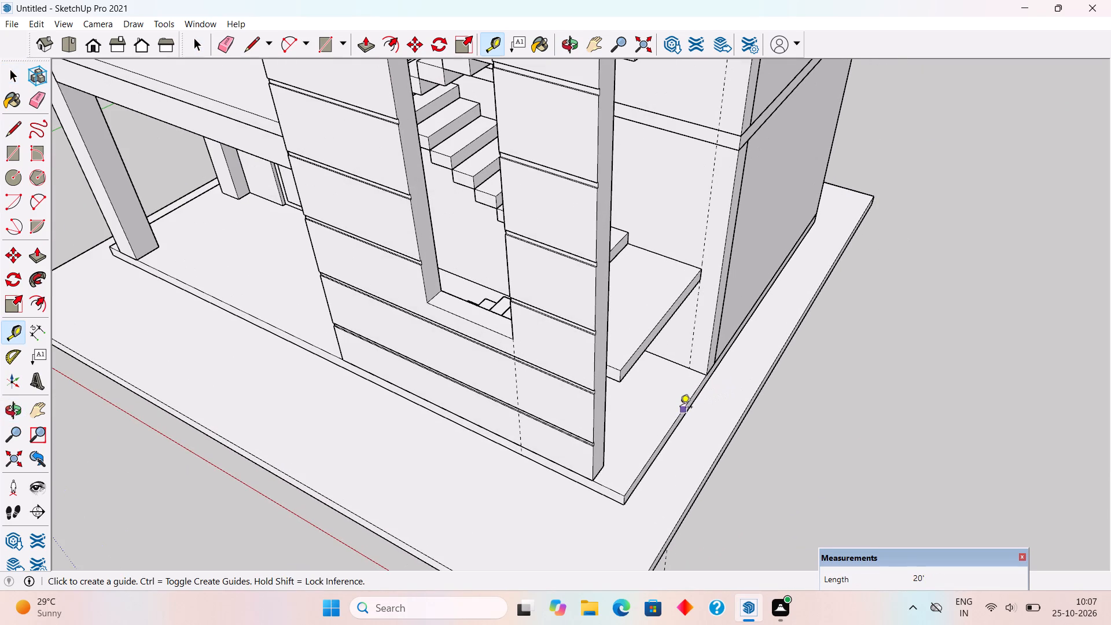
pyautogui.click(680, 408)
pyautogui.write('9"')
pyautogui.press('Return')
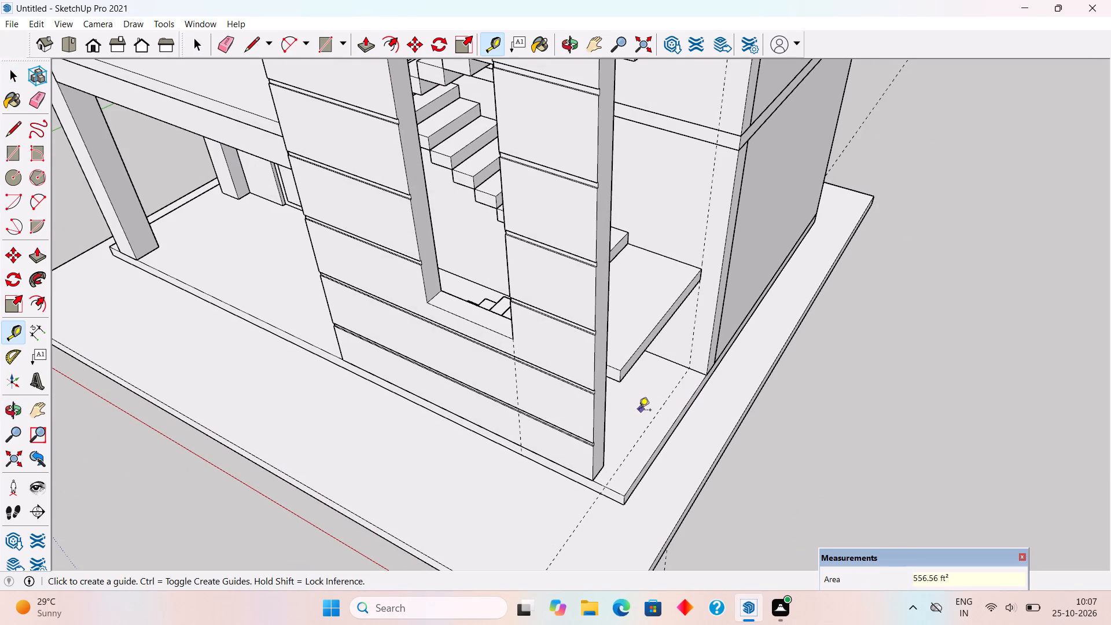
# Pull the landing-side end face of the tall grooved facade wall out 1' 3" to the floor slab's corner, and close the group.
pyautogui.press('space')
pyautogui.tripleClick(598, 445)
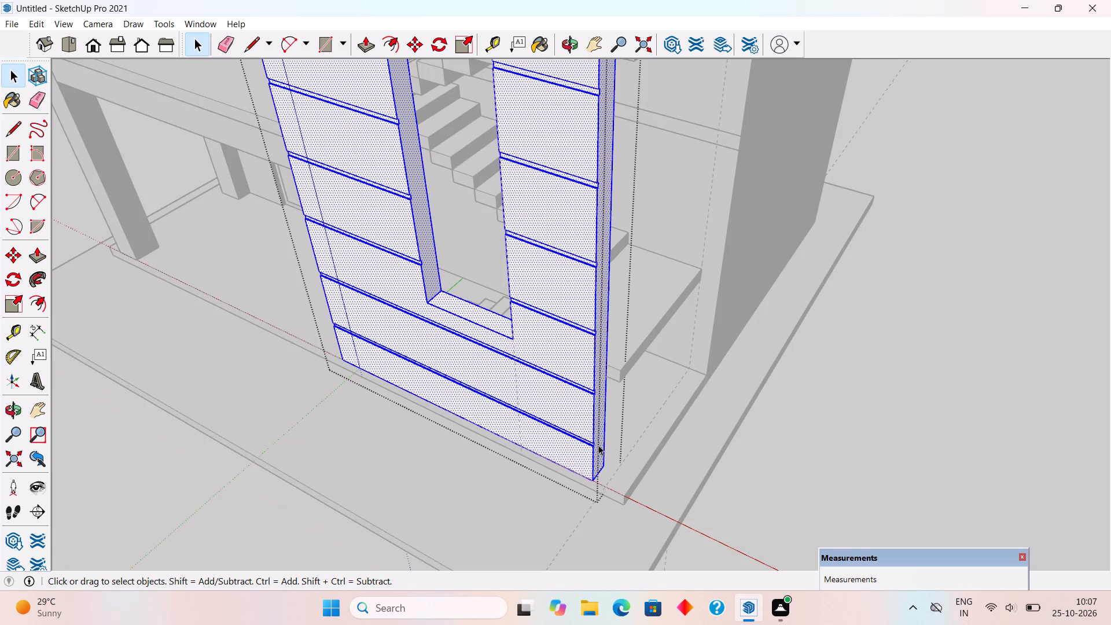
pyautogui.press('p')
pyautogui.click(603, 459)
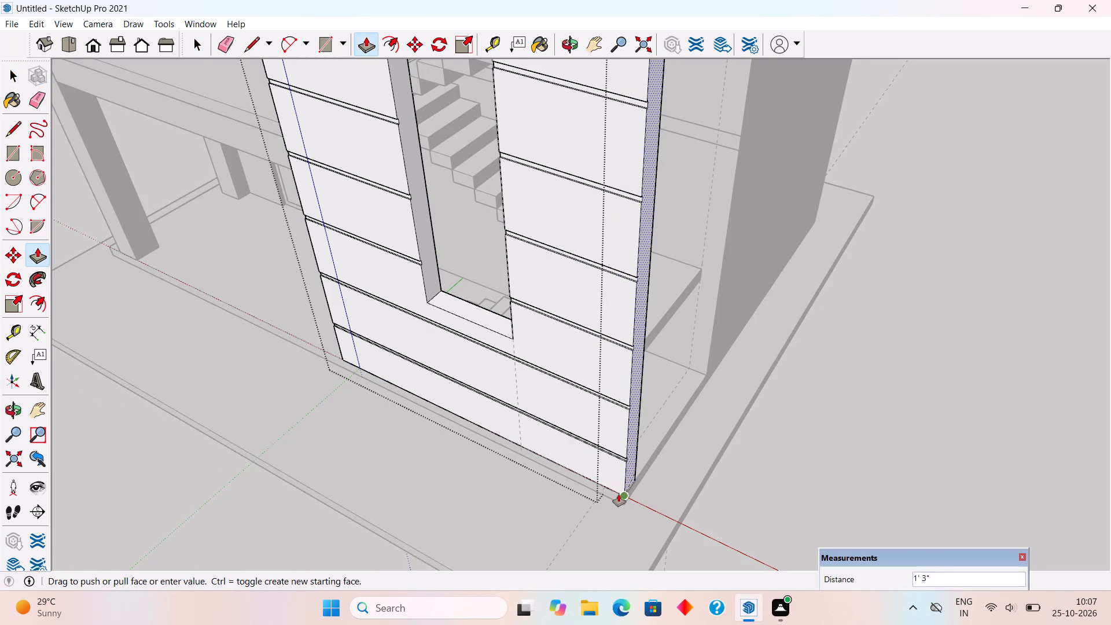
pyautogui.click(621, 497)
pyautogui.press('space')
pyautogui.moveTo(679, 427); pyautogui.dragTo(558, 443, button='middle')
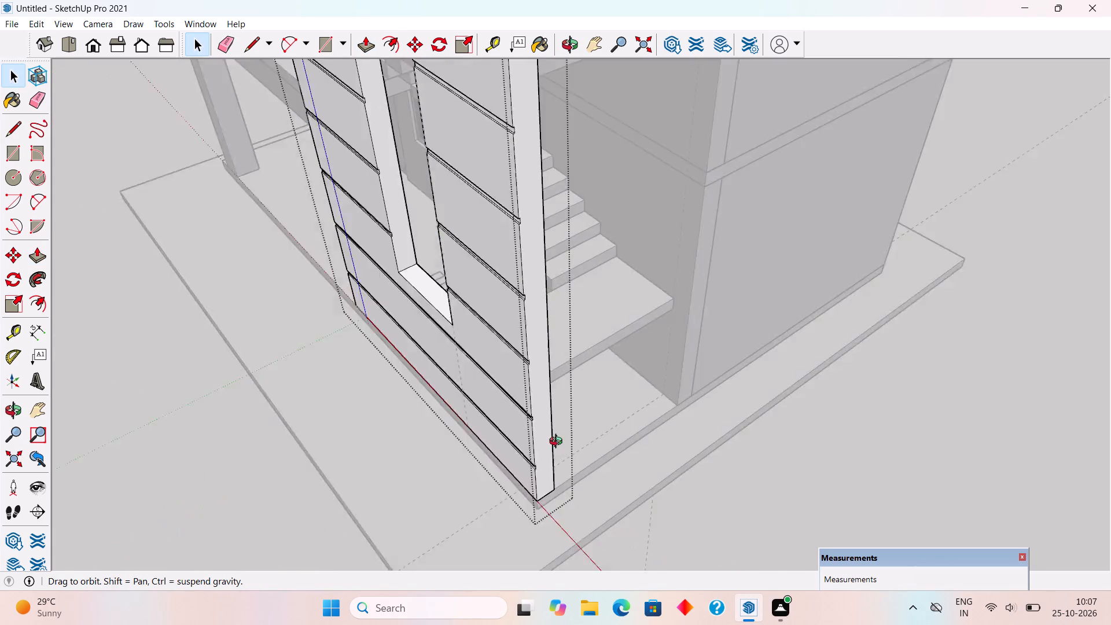
pyautogui.moveTo(558, 443); pyautogui.dragTo(450, 480, button='middle')
pyautogui.moveTo(571, 442); pyautogui.dragTo(454, 474, button='middle')
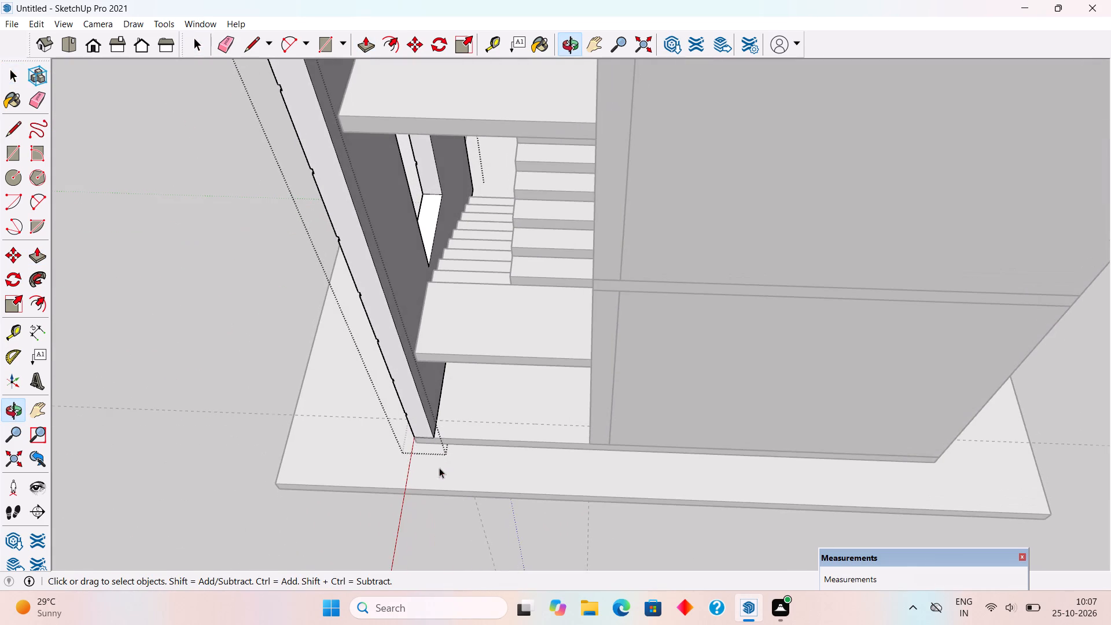
pyautogui.click(221, 400)
# Draw a 9" by 6' rectangle on the floor slab between the facade wall and the stair-side wall, from the guide to the slab edge.
pyautogui.scroll(5, 601, 416)
pyautogui.middleClick(575, 437)
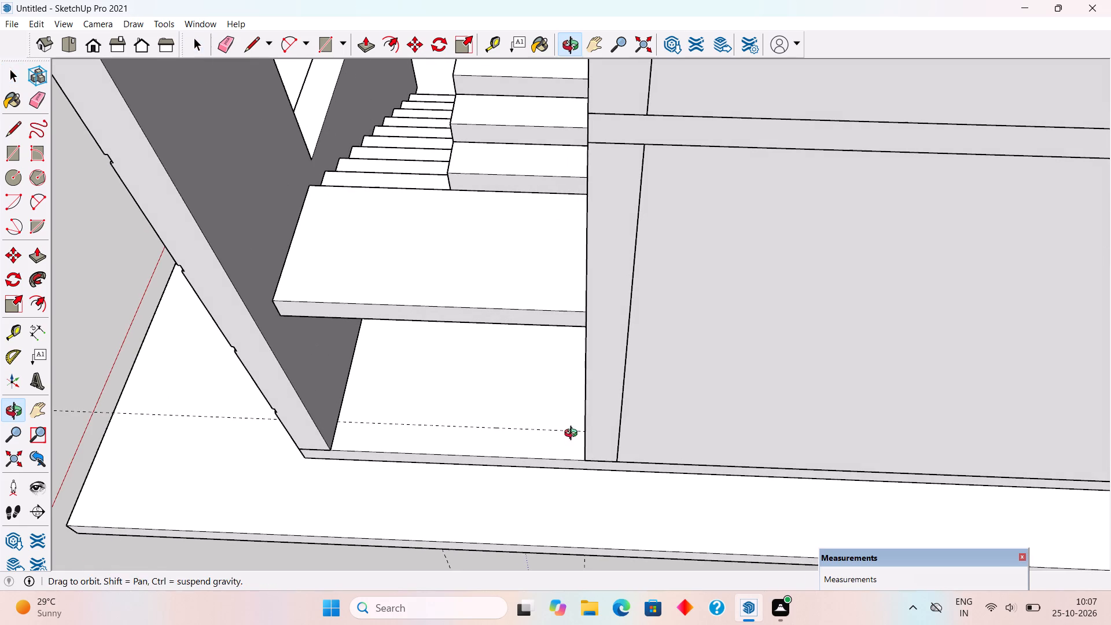
pyautogui.moveTo(573, 436); pyautogui.dragTo(403, 418)
pyautogui.press('r')
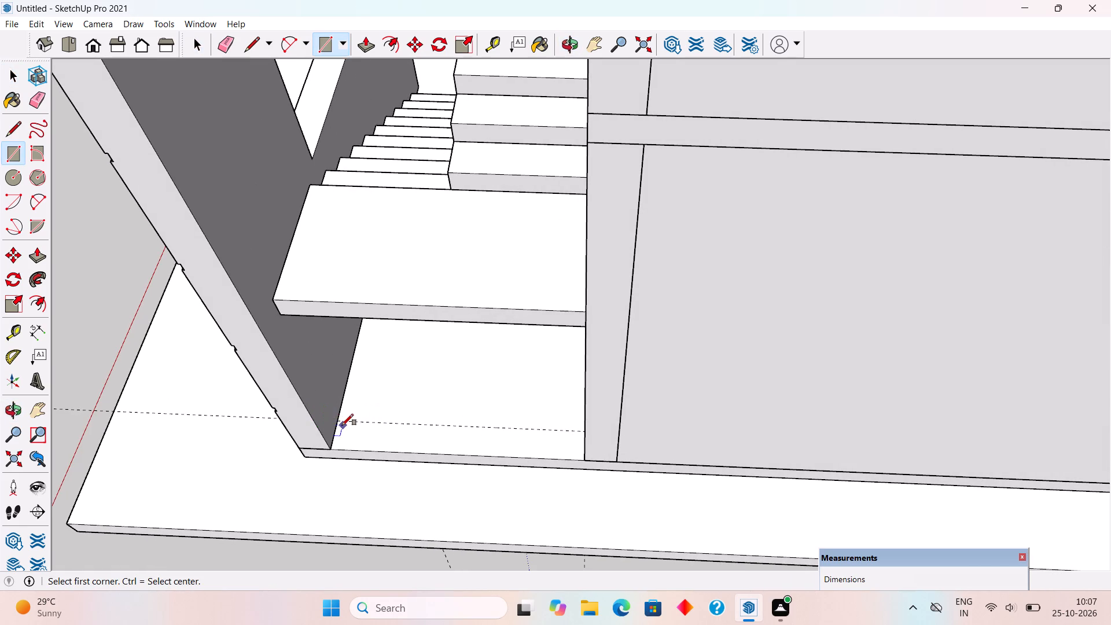
pyautogui.click(334, 420)
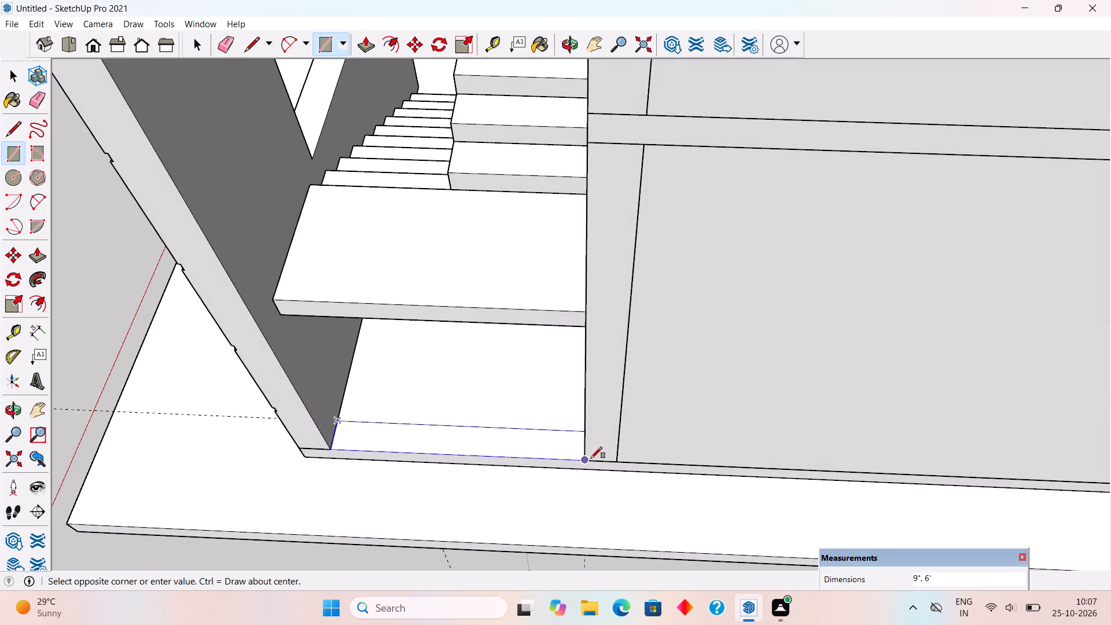
pyautogui.click(591, 458)
# Extrude the rectangle 21' upward, level with the roof slab, as the staircase's end wall.
pyautogui.press('p')
pyautogui.click(568, 444)
pyautogui.scroll(-9, 576, 376)
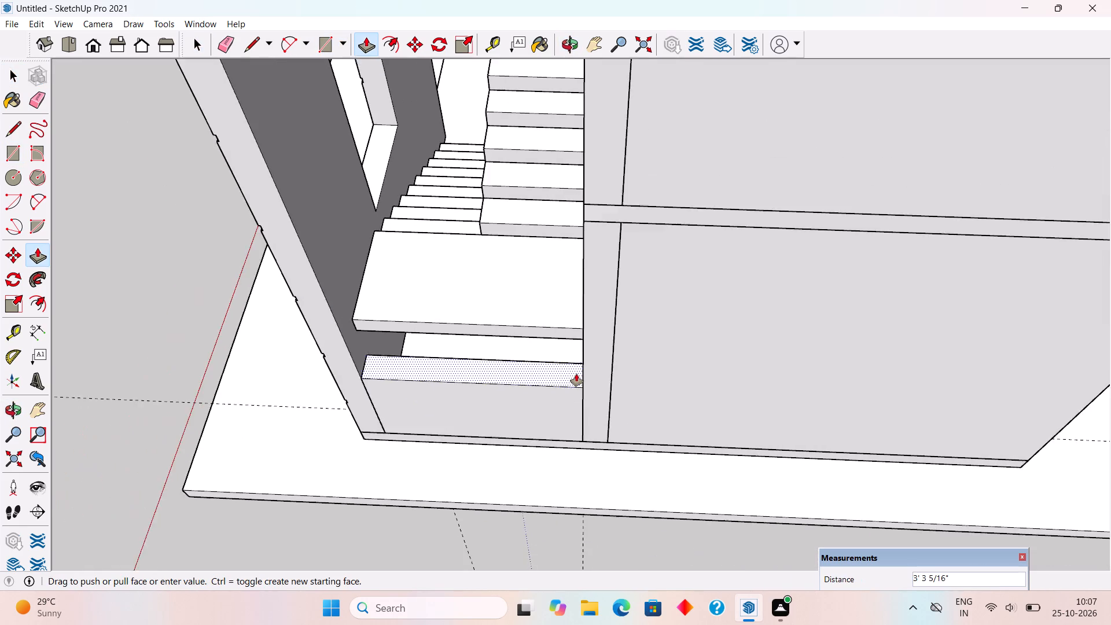
pyautogui.scroll(-8, 576, 374)
pyautogui.moveTo(587, 358); pyautogui.dragTo(575, 532, button='middle')
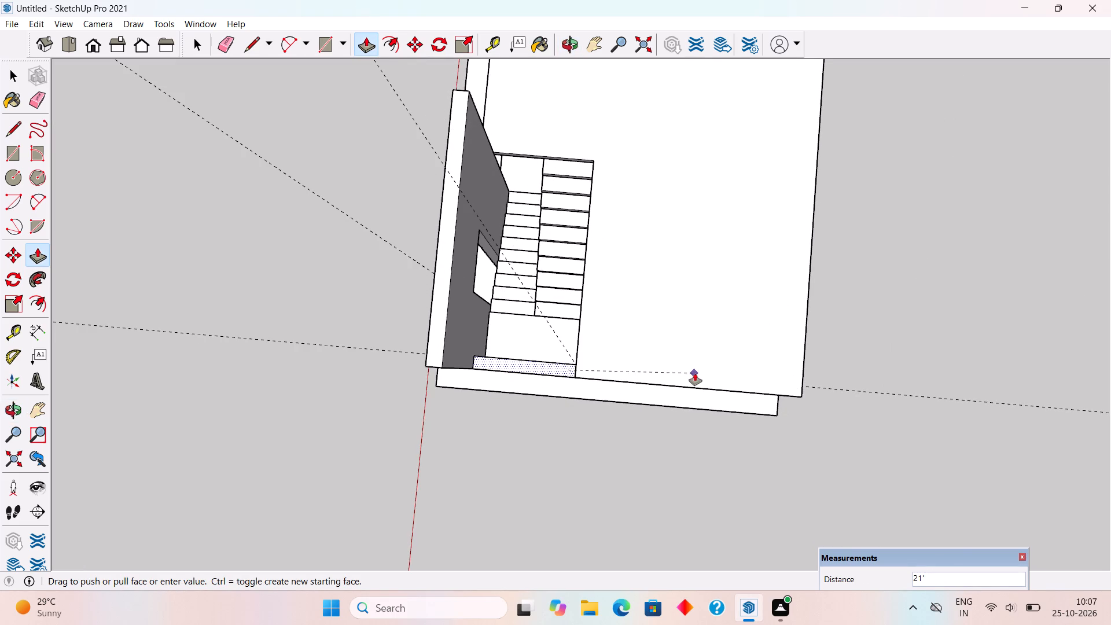
pyautogui.click(696, 373)
pyautogui.press('space')
# Pull the top face of the staircase's end wall up to the height of the tall grooved facade wall.
pyautogui.moveTo(706, 405); pyautogui.dragTo(871, 290, button='middle')
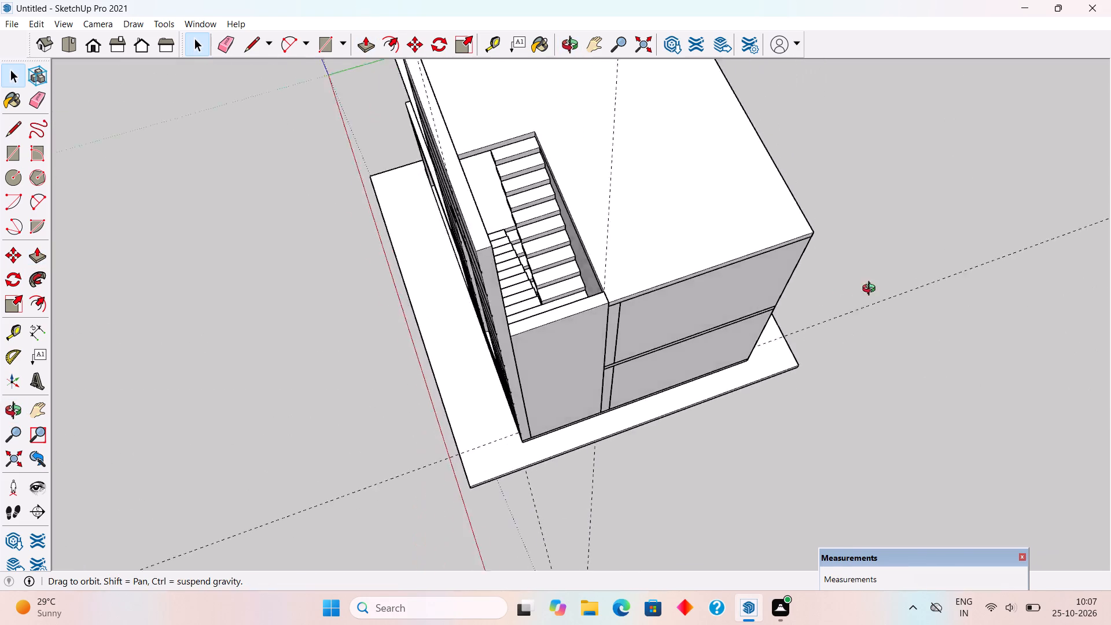
pyautogui.moveTo(871, 290); pyautogui.dragTo(907, 292, button='middle')
pyautogui.moveTo(497, 321); pyautogui.dragTo(558, 400, button='middle')
pyautogui.press('p')
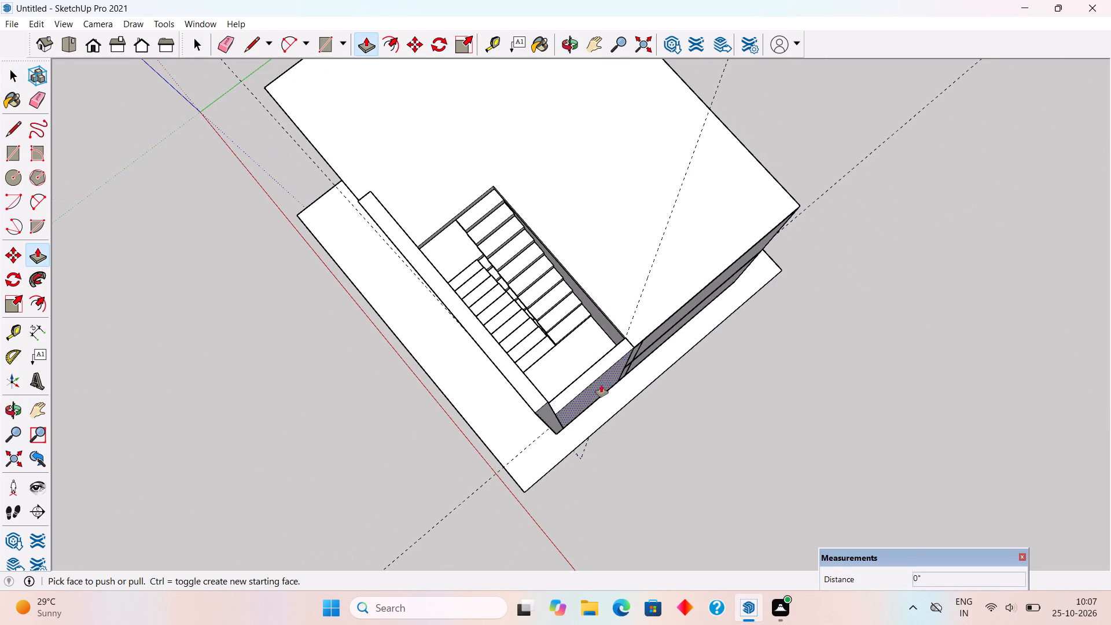
pyautogui.click(583, 383)
pyautogui.click(541, 394)
pyautogui.press('space')
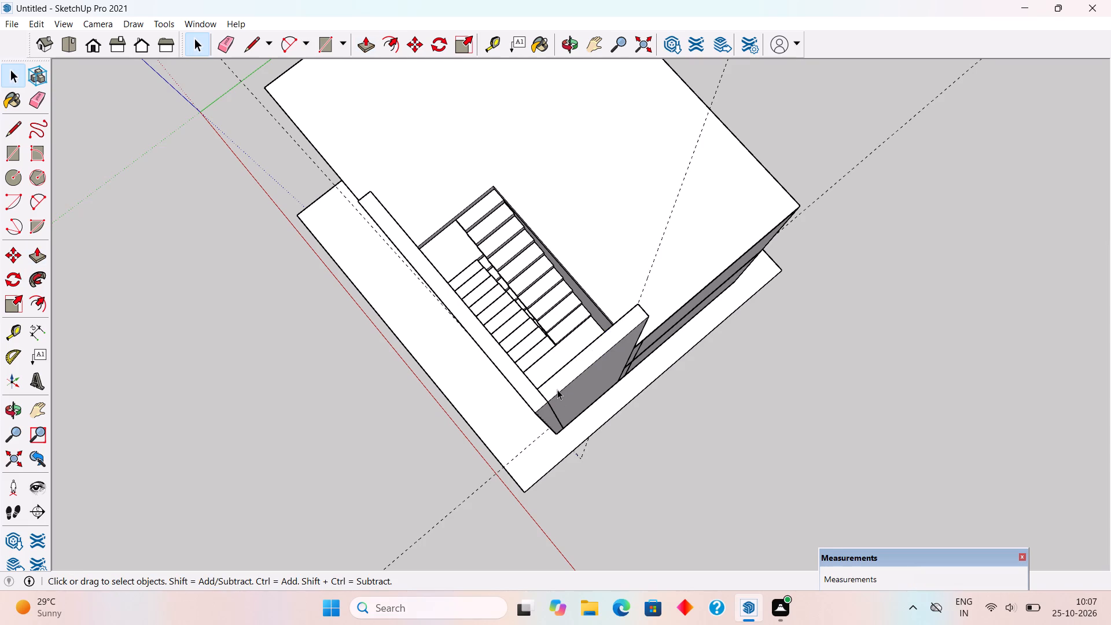
# Make the staircase's end wall a group.
pyautogui.tripleClick(558, 389)
pyautogui.rightClick(558, 389)
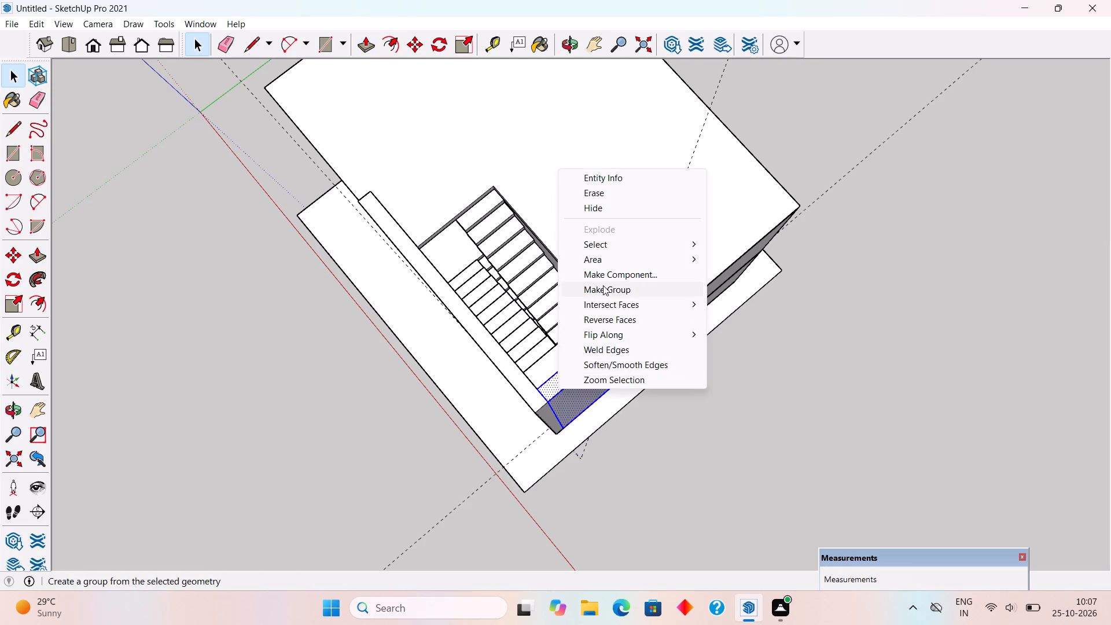
pyautogui.click(603, 285)
pyautogui.click(760, 362)
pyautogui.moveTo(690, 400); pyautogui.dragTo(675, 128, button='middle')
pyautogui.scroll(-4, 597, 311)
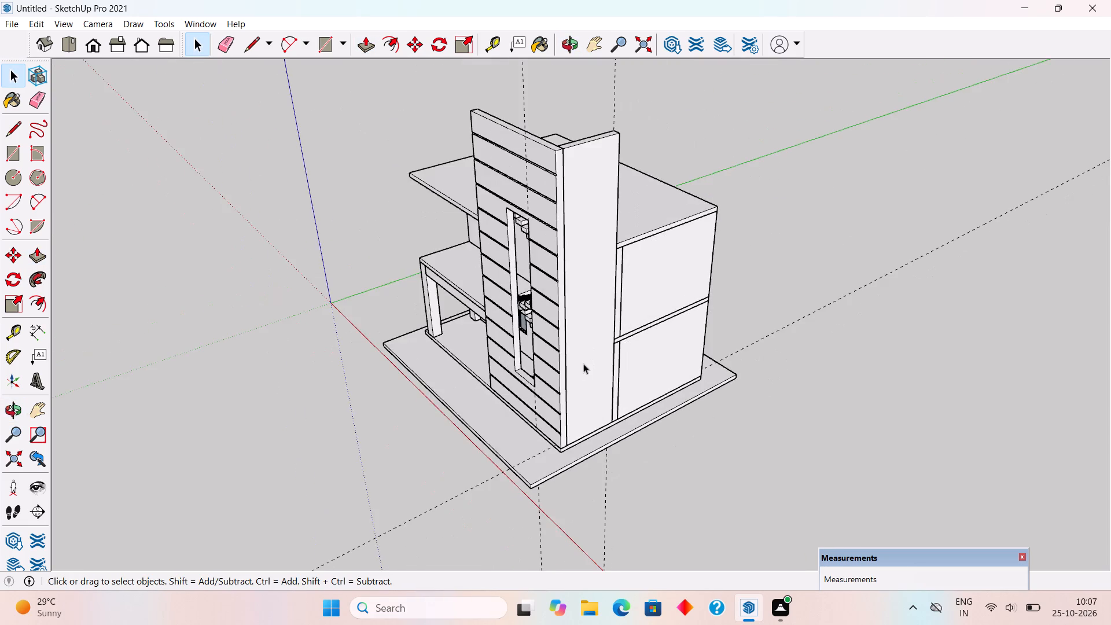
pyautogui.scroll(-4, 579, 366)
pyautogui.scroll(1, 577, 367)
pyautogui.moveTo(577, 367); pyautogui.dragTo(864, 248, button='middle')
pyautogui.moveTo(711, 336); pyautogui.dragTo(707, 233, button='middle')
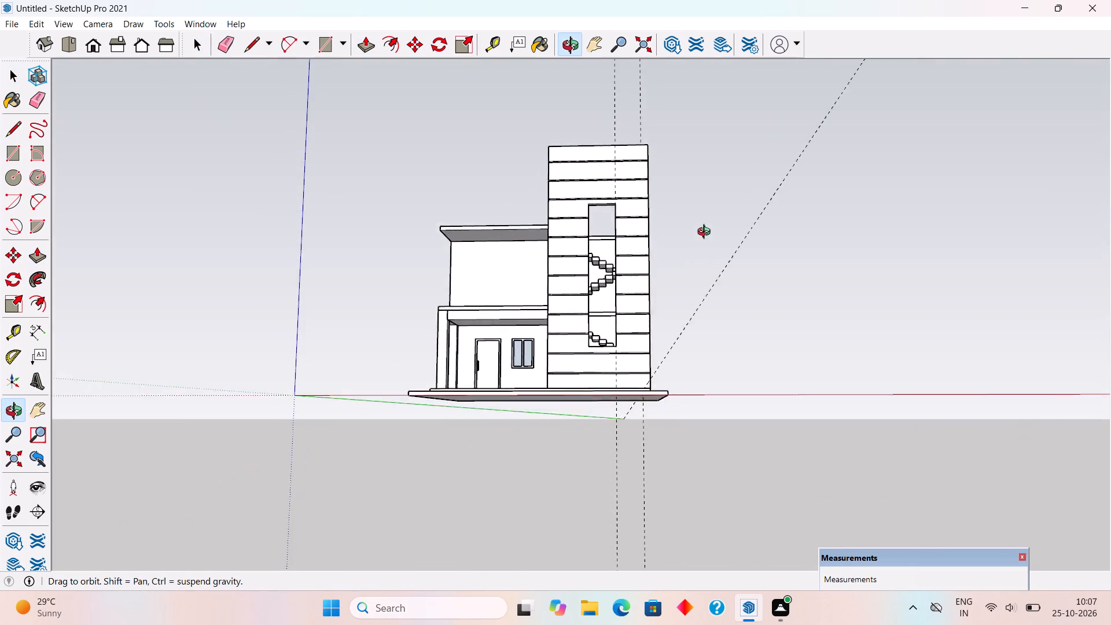
# Examine the grooved facade wall, its tall opening and the porch side from several angles.
pyautogui.moveTo(707, 233); pyautogui.dragTo(756, 279, button='middle')
pyautogui.scroll(5, 541, 223)
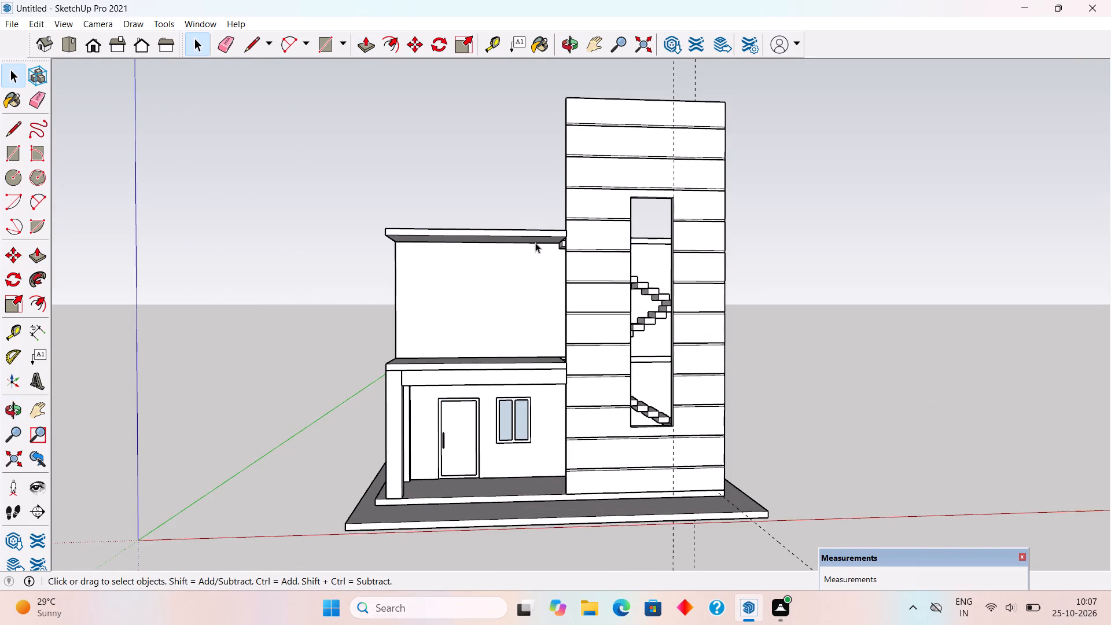
pyautogui.scroll(1, 535, 242)
pyautogui.moveTo(535, 245); pyautogui.dragTo(674, 286, button='middle')
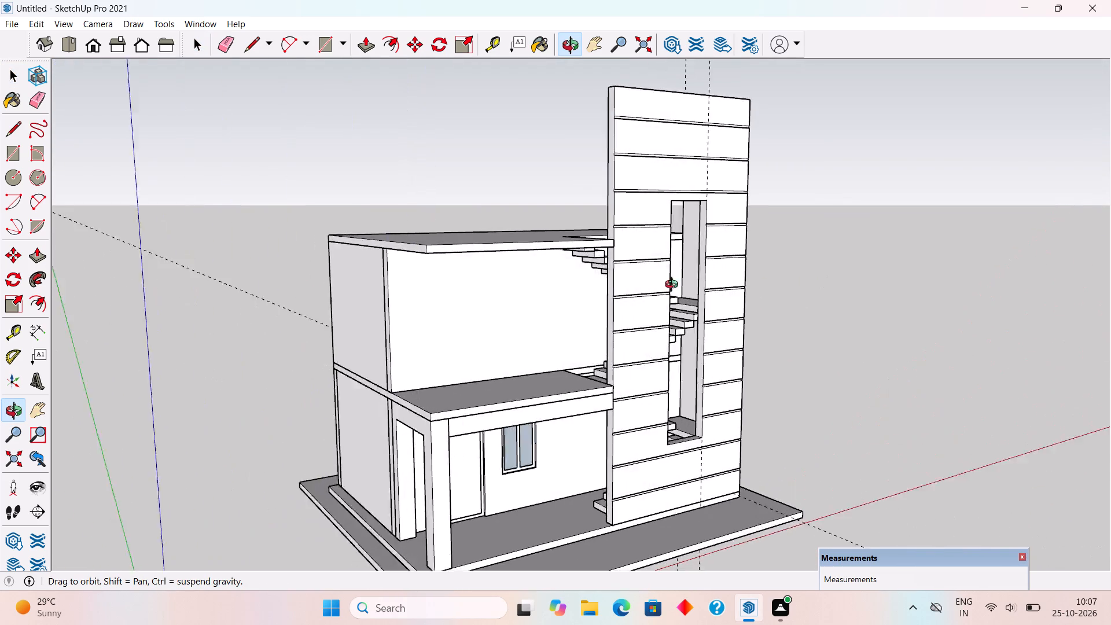
pyautogui.moveTo(674, 286); pyautogui.dragTo(472, 246, button='middle')
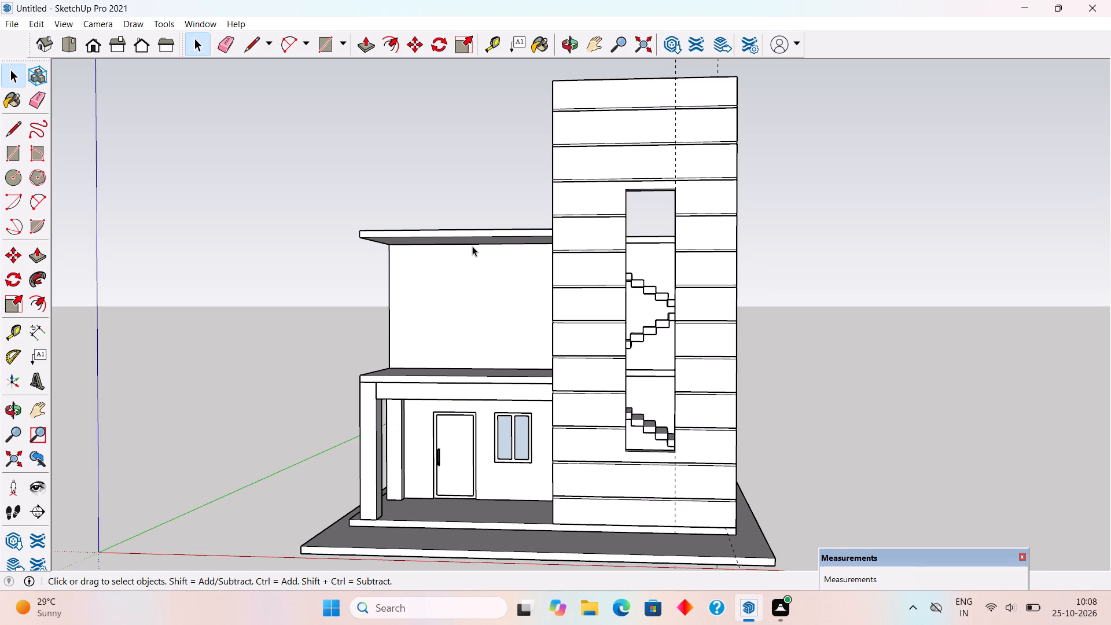
pyautogui.scroll(-4, 617, 267)
pyautogui.moveTo(637, 276); pyautogui.dragTo(820, 351, button='middle')
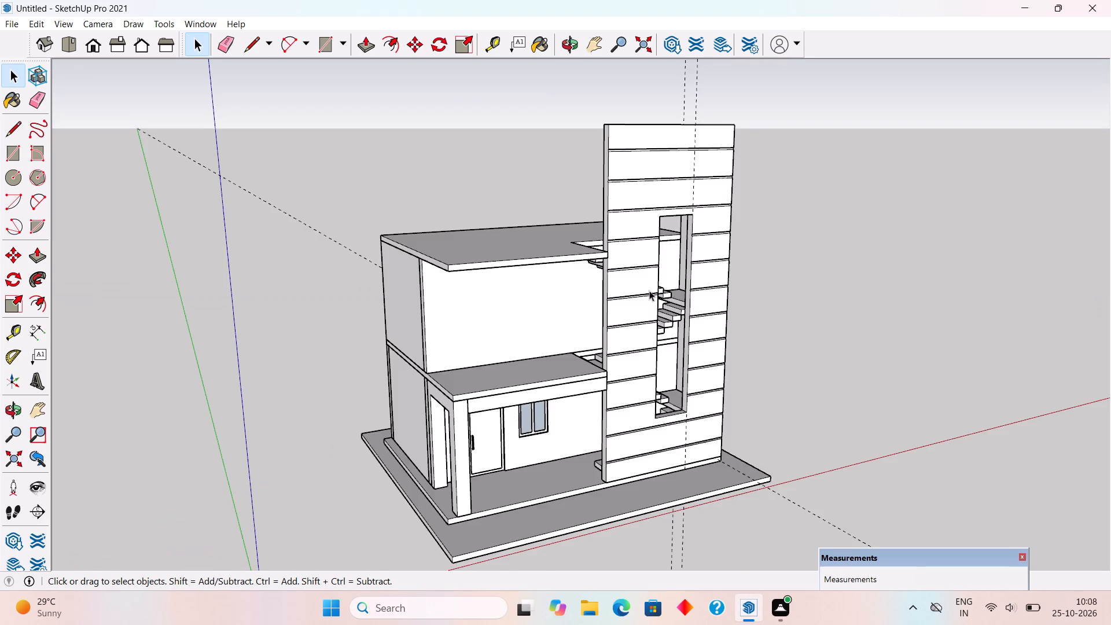
pyautogui.moveTo(648, 291); pyautogui.dragTo(689, 322, button='middle')
pyautogui.moveTo(677, 288); pyautogui.dragTo(508, 244, button='middle')
pyautogui.scroll(-1, 667, 282)
pyautogui.scroll(4, 601, 284)
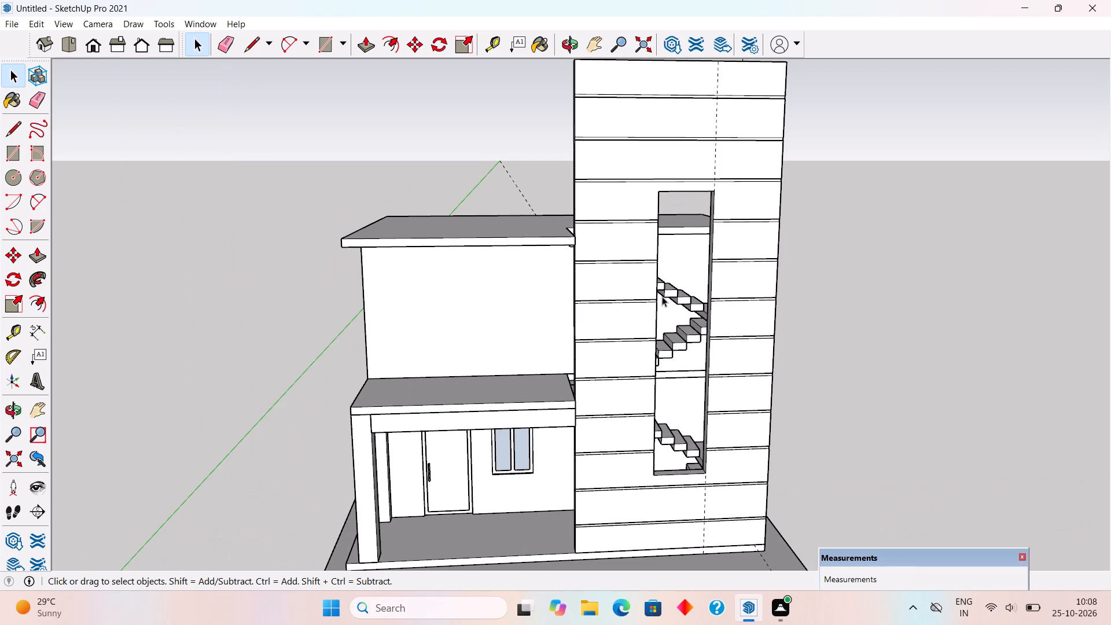
pyautogui.moveTo(839, 290); pyautogui.dragTo(898, 298, button='middle')
pyautogui.moveTo(782, 310); pyautogui.dragTo(712, 237, button='middle')
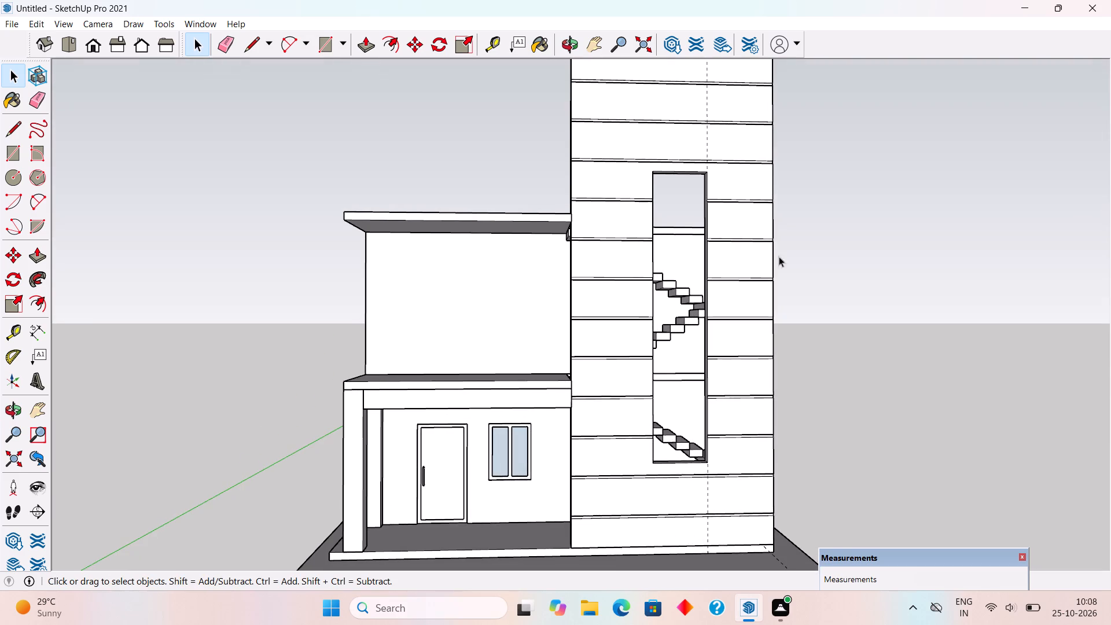
pyautogui.scroll(-7, 765, 224)
pyautogui.scroll(5, 762, 93)
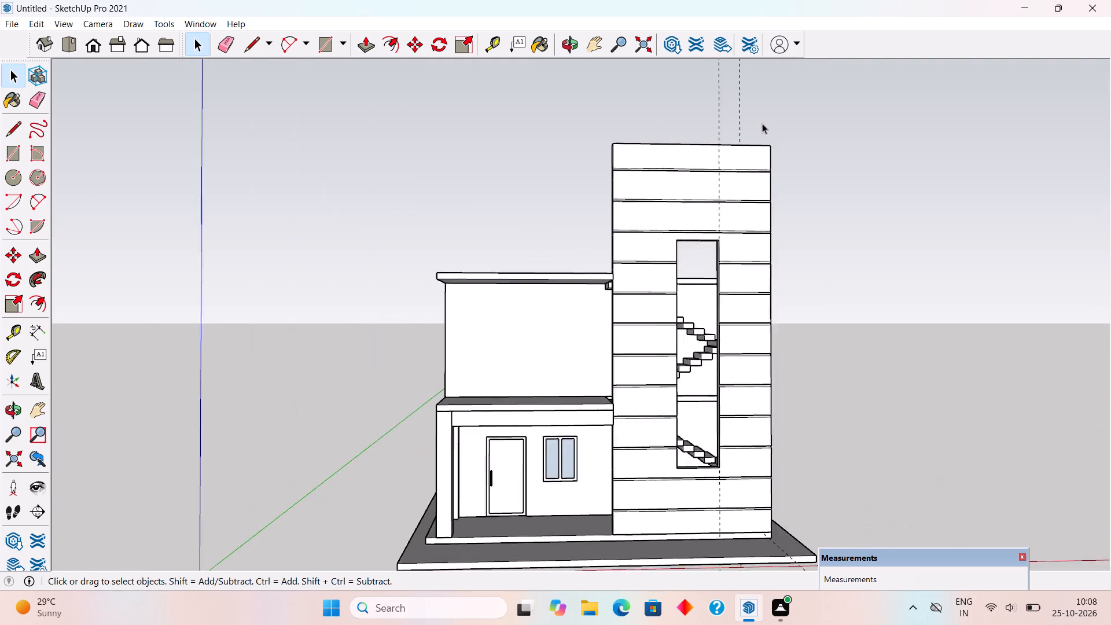
pyautogui.scroll(2, 762, 123)
pyautogui.moveTo(756, 146); pyautogui.dragTo(757, 201, button='middle')
# Place a vertical guide 3' inward from the outer edge of the grooved facade wall.
pyautogui.press('t')
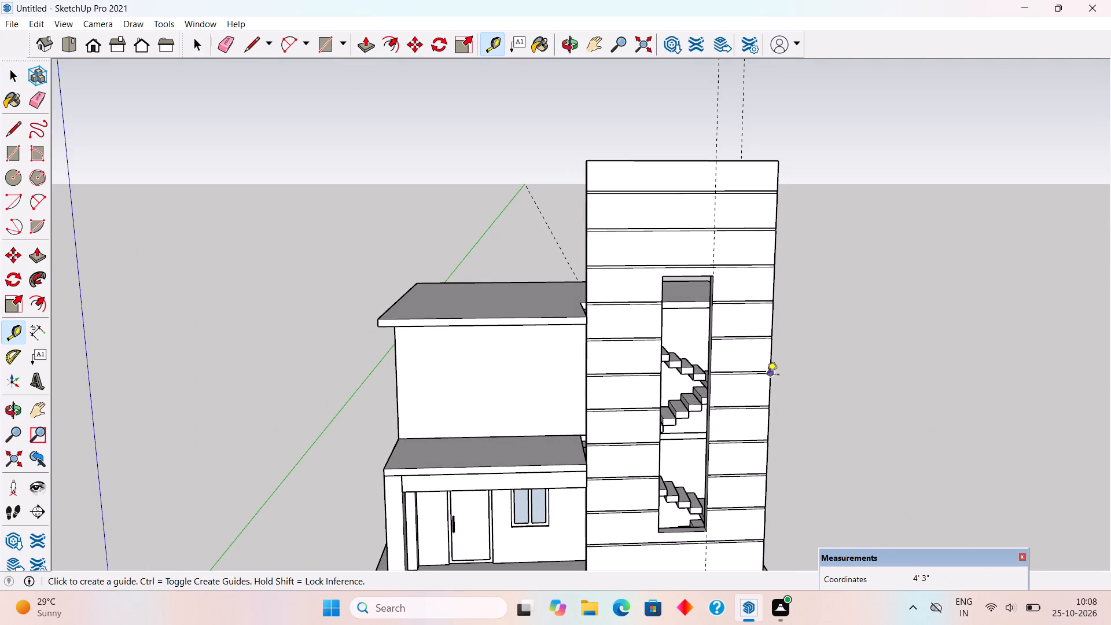
pyautogui.click(771, 354)
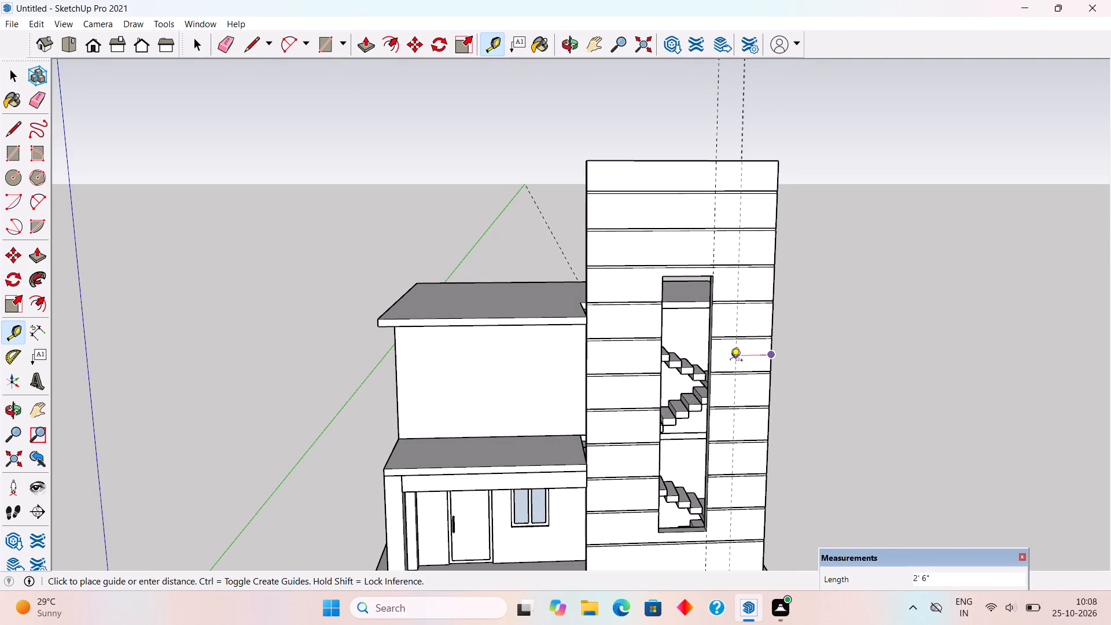
pyautogui.write("3'")
pyautogui.press('Return')
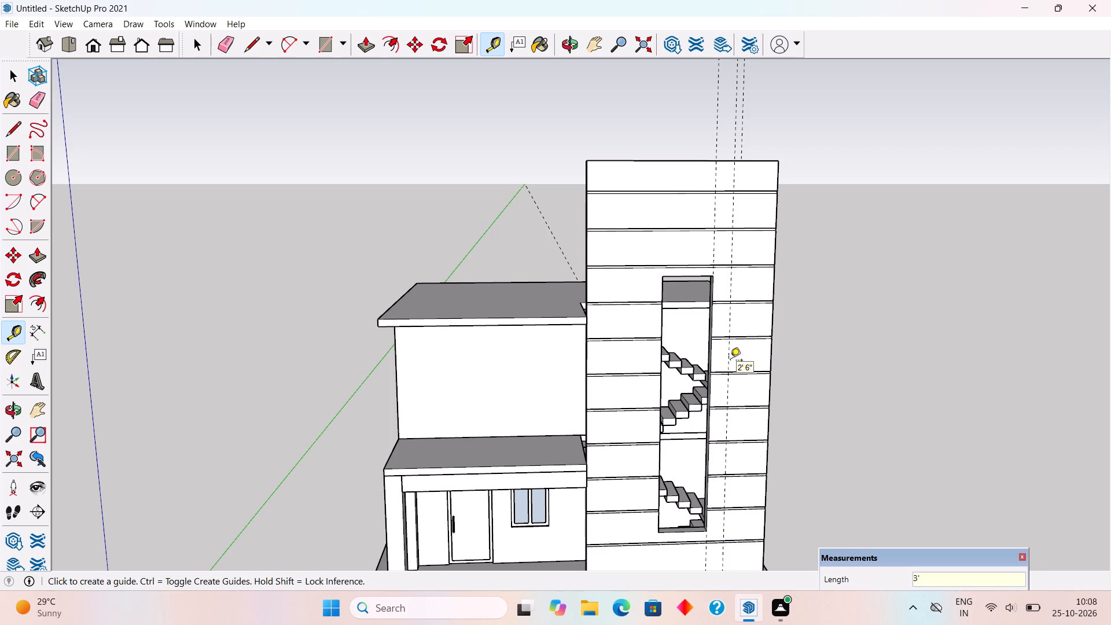
pyautogui.press('space')
# Push the outer side face of the tall facade opening 1' 3" outward to the 3' guide.
pyautogui.moveTo(743, 372); pyautogui.dragTo(823, 350, button='middle')
pyautogui.scroll(5, 745, 373)
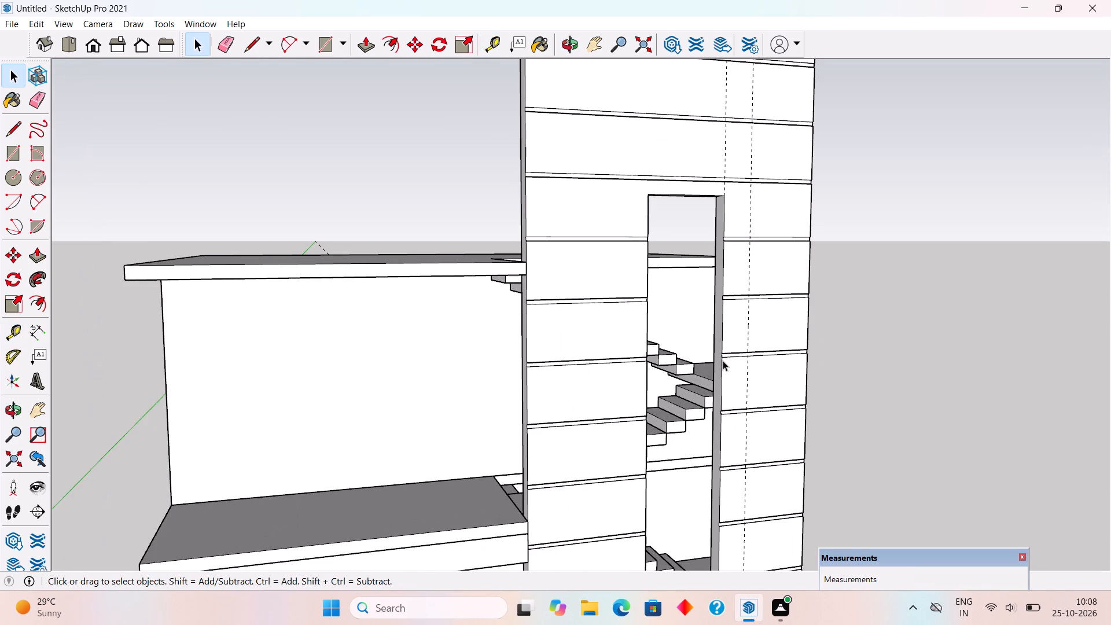
pyautogui.doubleClick(723, 361)
pyautogui.tripleClick(715, 372)
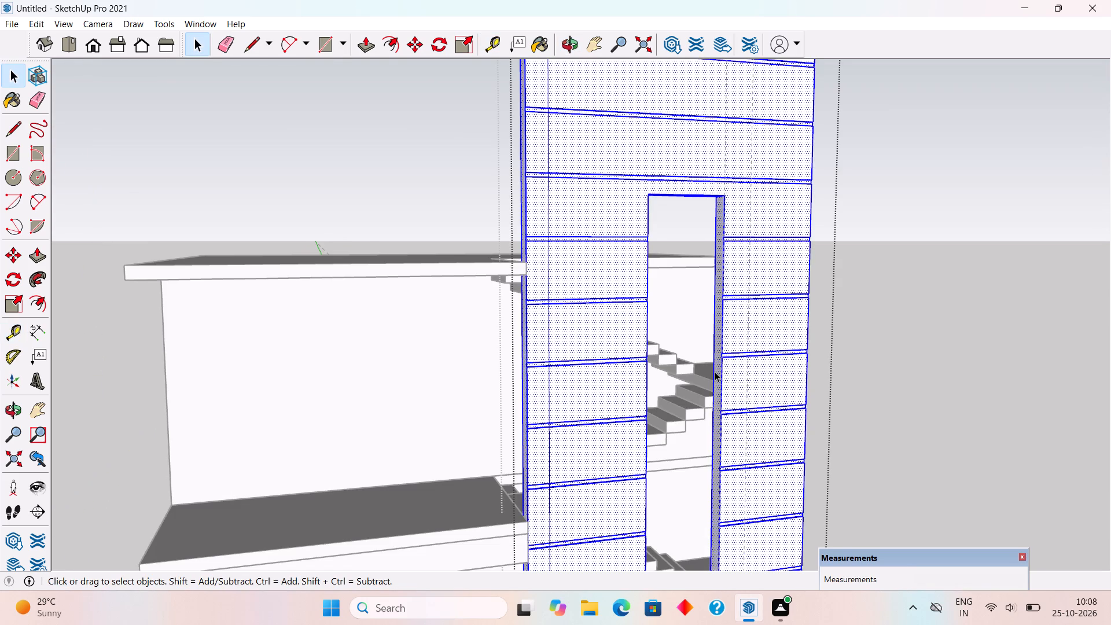
pyautogui.press('p')
pyautogui.click(719, 372)
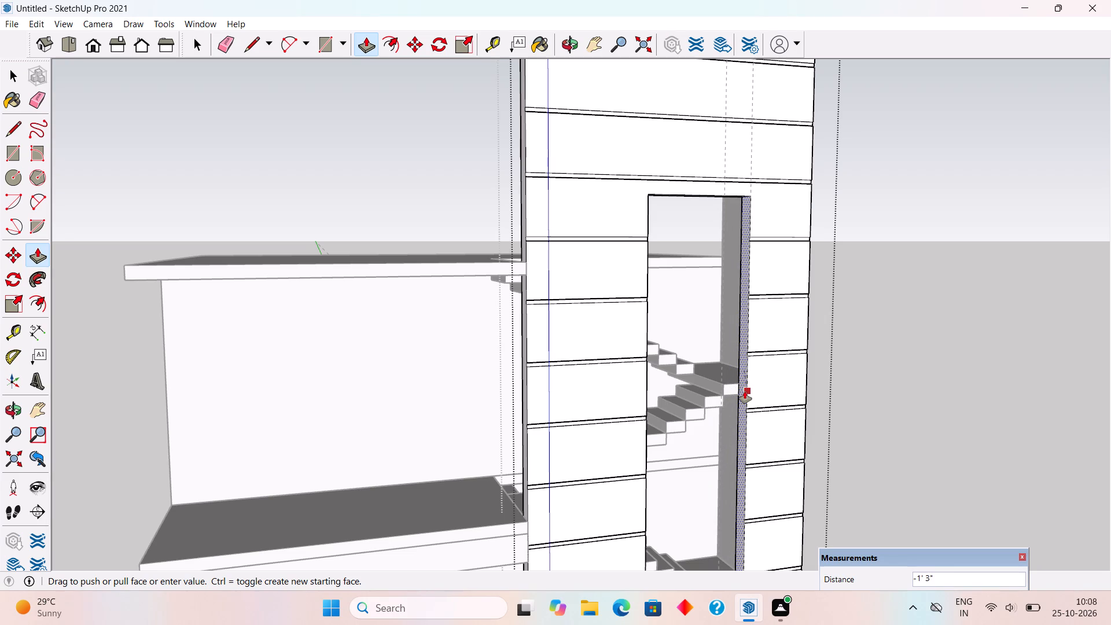
pyautogui.click(745, 391)
# Pull the porch-side face of the tall facade opening inward by 1' and finish editing the wall group.
pyautogui.moveTo(1023, 366); pyautogui.dragTo(657, 357, button='middle')
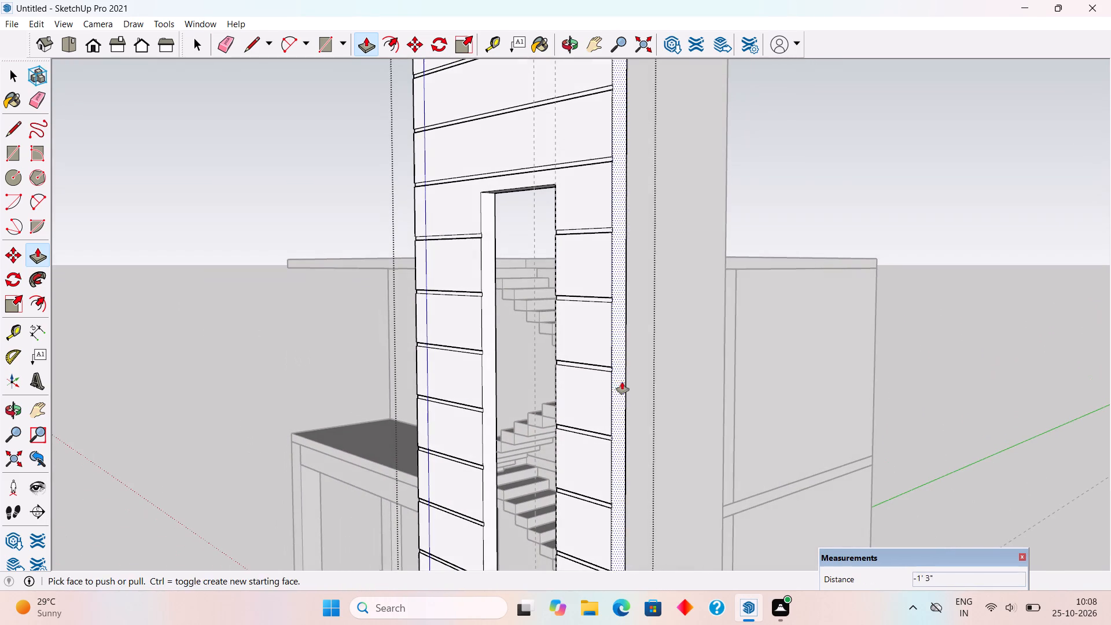
pyautogui.press('space')
pyautogui.click(492, 355)
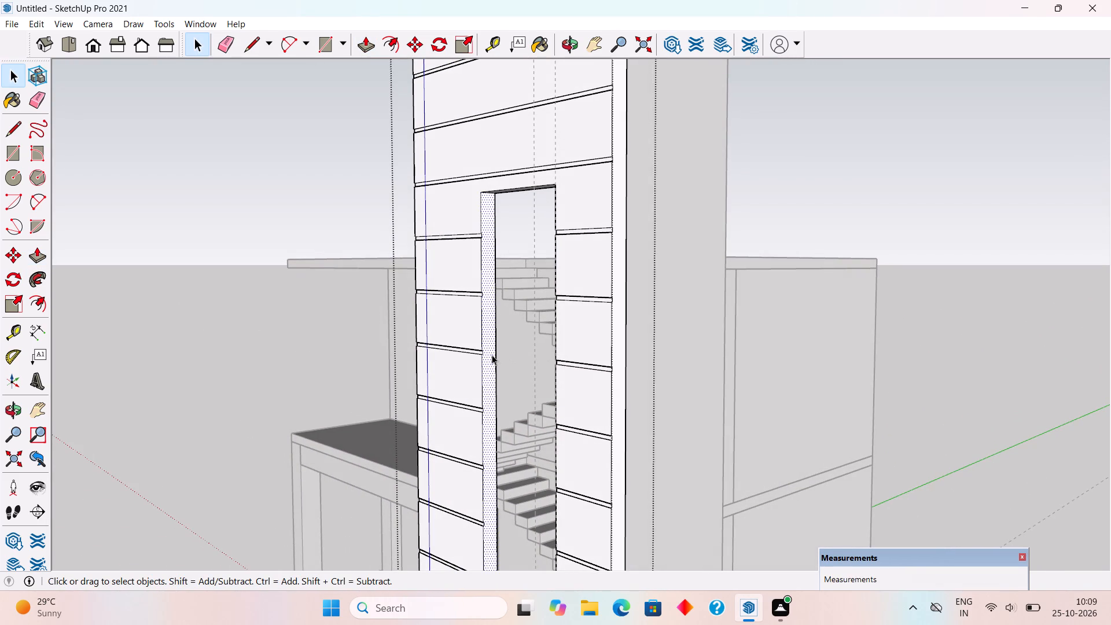
pyautogui.press('p')
pyautogui.click(492, 355)
pyautogui.write("1'")
pyautogui.press('Return')
pyautogui.press('space')
pyautogui.scroll(-8, 525, 355)
pyautogui.moveTo(543, 372); pyautogui.dragTo(727, 407, button='middle')
pyautogui.click(767, 360)
# Unhide the last hidden geometry to bring back the tall four-pane window.
pyautogui.moveTo(530, 443); pyautogui.dragTo(653, 416, button='middle')
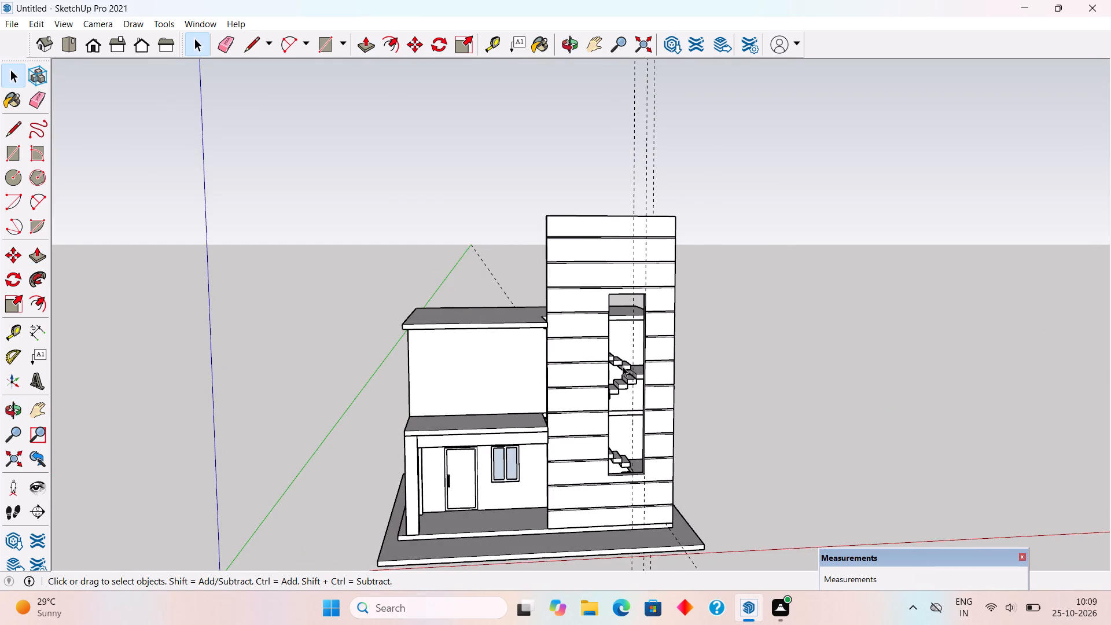
pyautogui.scroll(4, 622, 365)
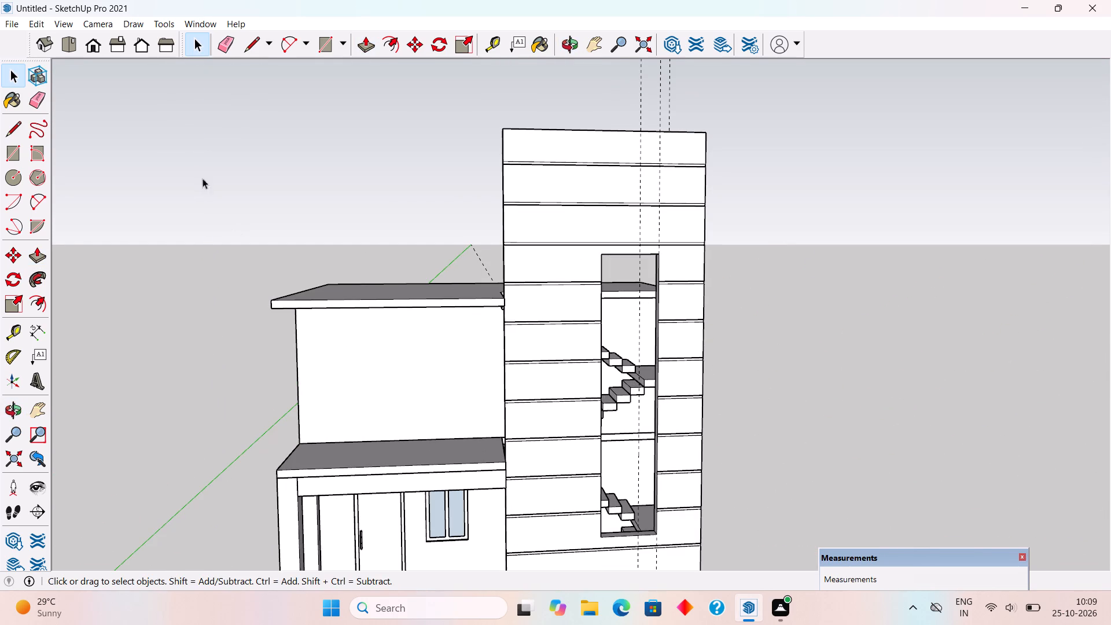
pyautogui.click(43, 19)
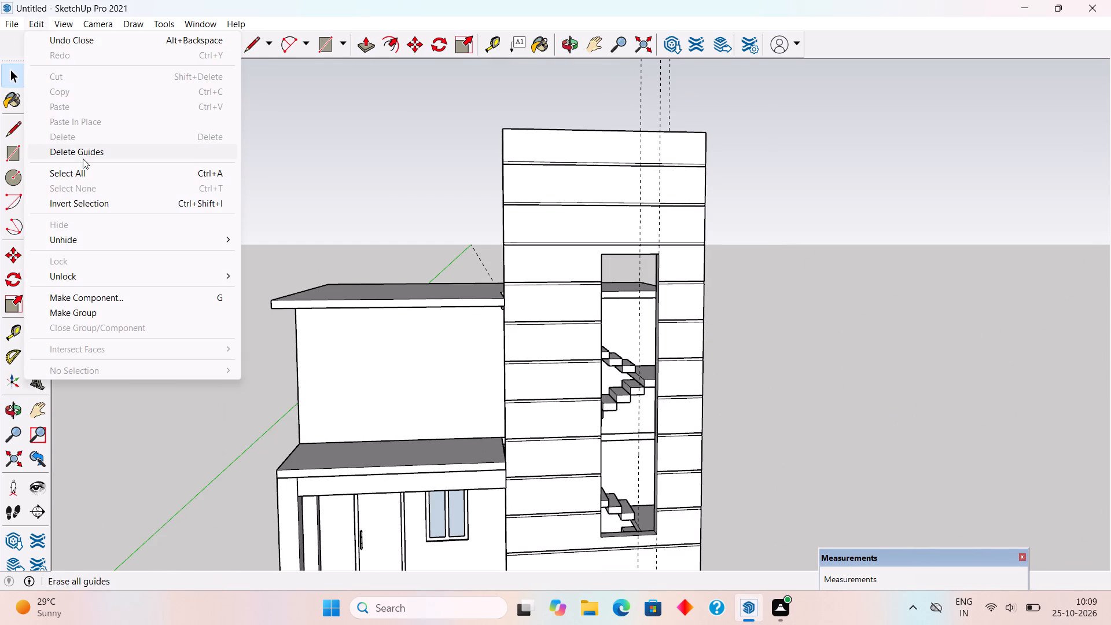
pyautogui.click(117, 237)
pyautogui.click(262, 256)
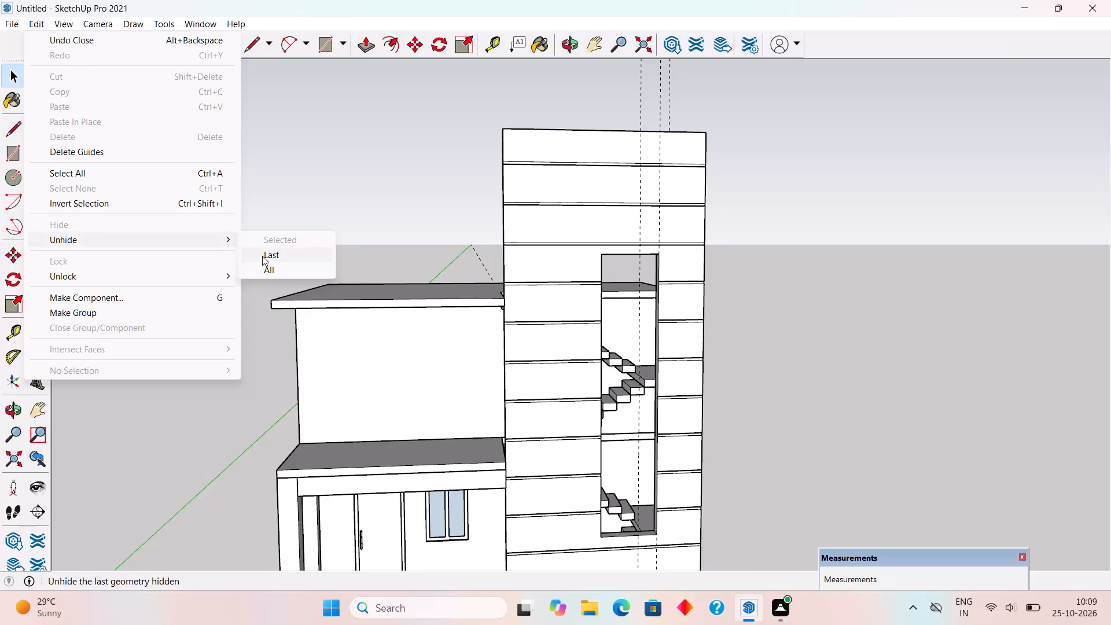
# Move the tall four-pane window 2' 4" sideways so its lower outer corner meets the facade opening's lower outer corner.
pyautogui.scroll(-5, 580, 314)
pyautogui.scroll(5, 658, 416)
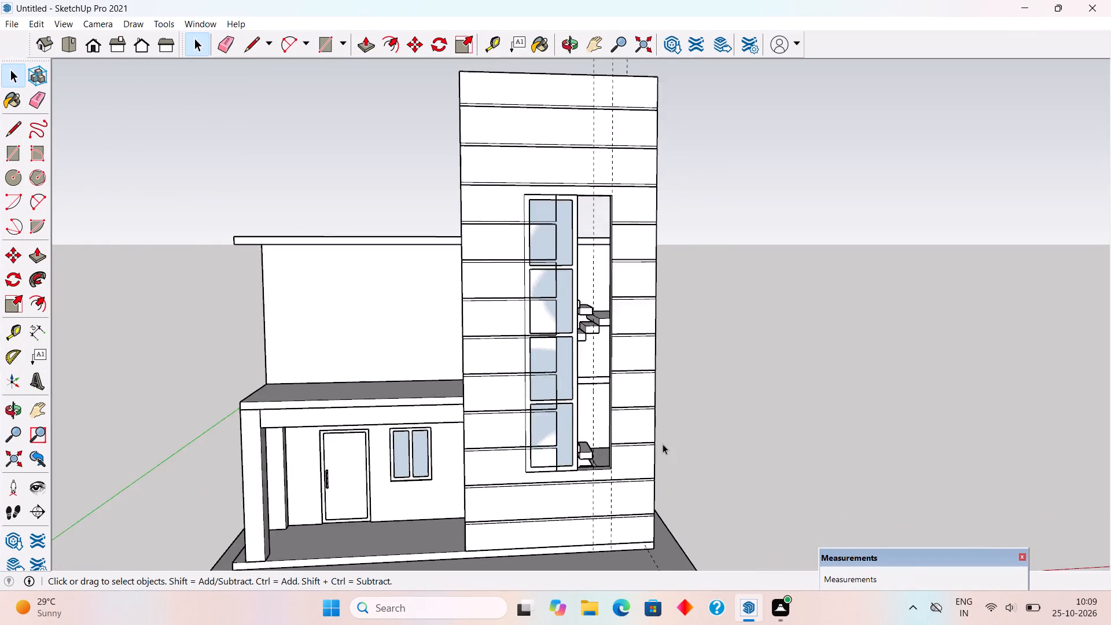
pyautogui.scroll(11, 663, 444)
pyautogui.scroll(4, 539, 494)
pyautogui.click(394, 475)
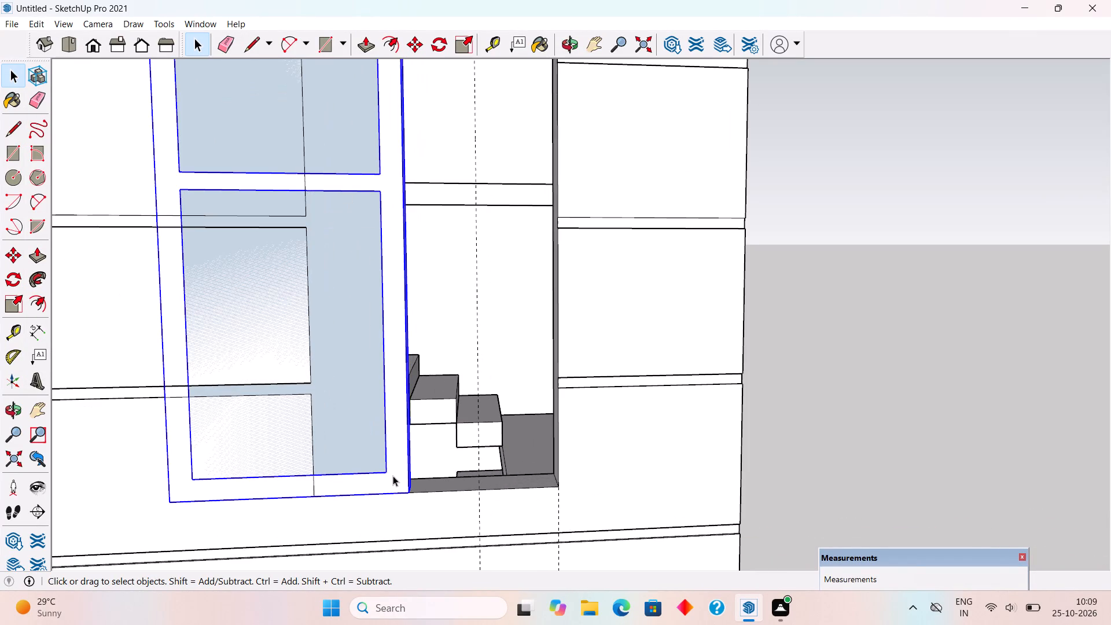
pyautogui.press('m')
pyautogui.click(410, 492)
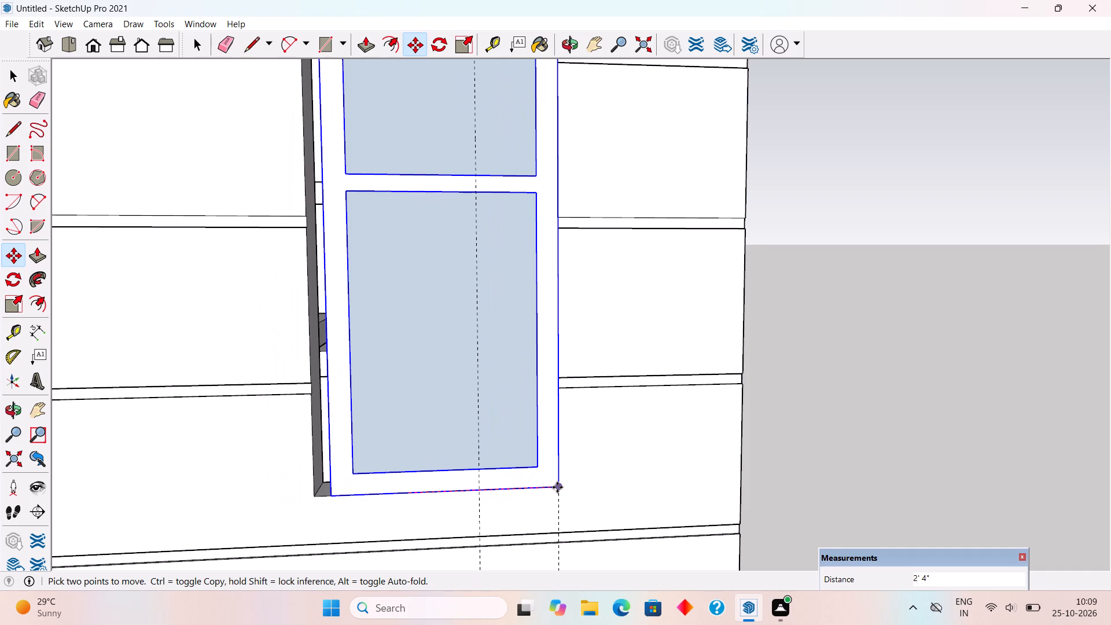
pyautogui.click(557, 487)
pyautogui.press('space')
# Pull the porch-side face of the facade opening flush with the tall window's frame, then leave the wall group.
pyautogui.moveTo(651, 477); pyautogui.dragTo(487, 506, button='middle')
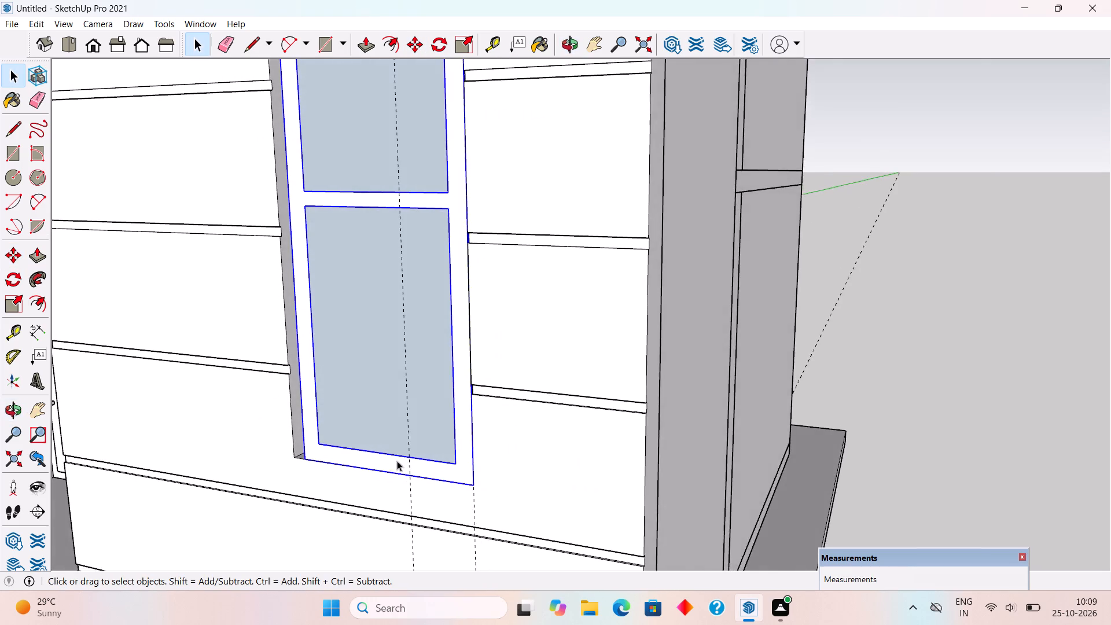
pyautogui.scroll(5, 308, 428)
pyautogui.tripleClick(293, 417)
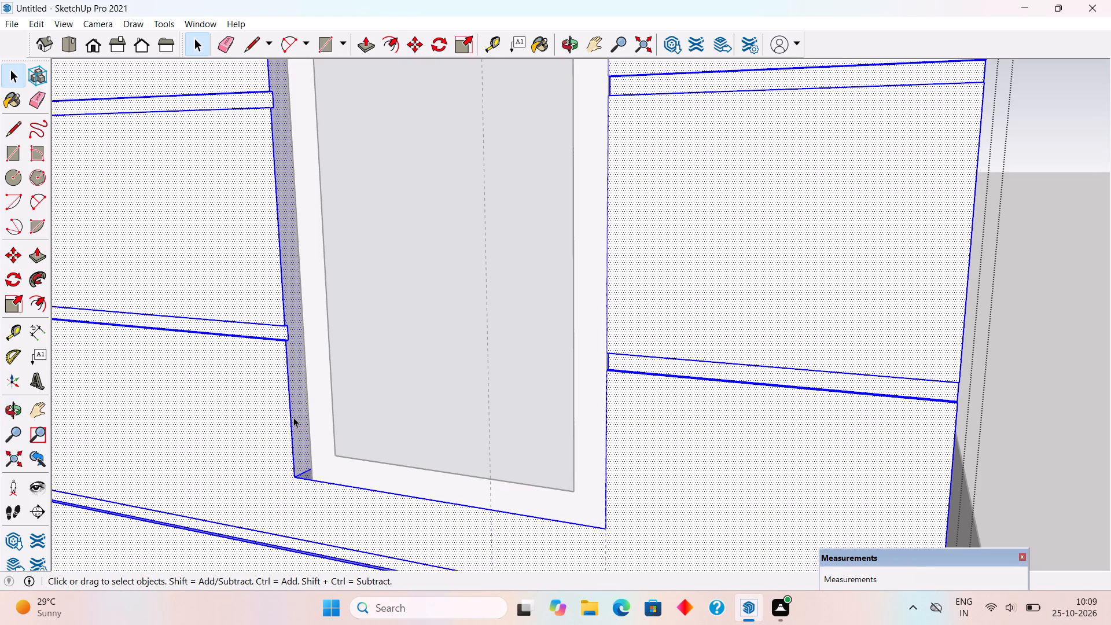
pyautogui.press('p')
pyautogui.click(300, 413)
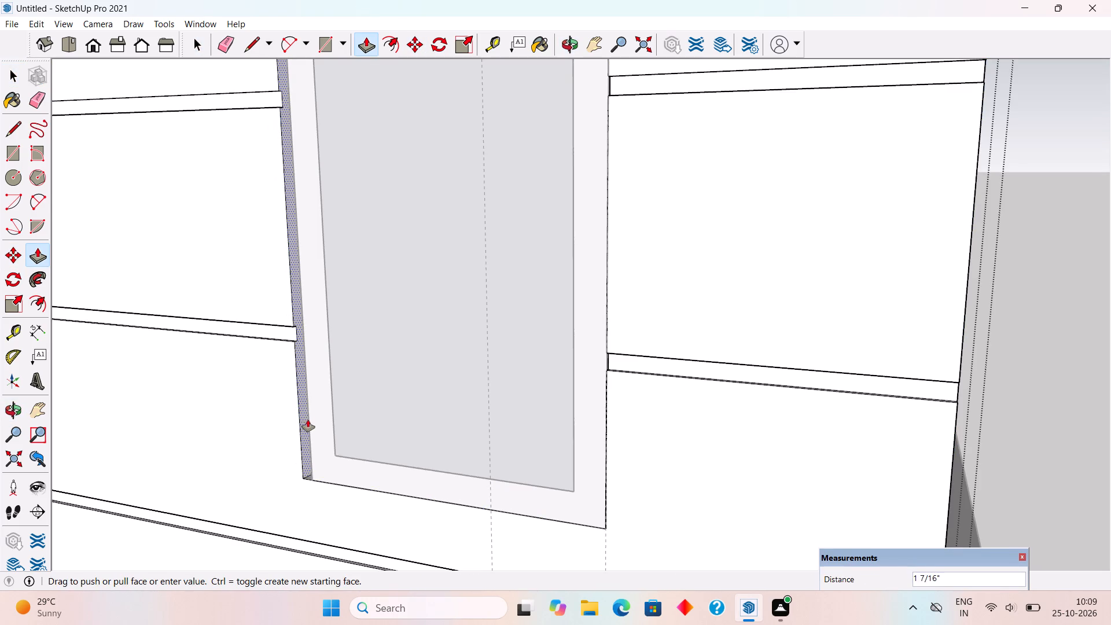
pyautogui.click(311, 424)
pyautogui.press('space')
pyautogui.scroll(-10, 311, 424)
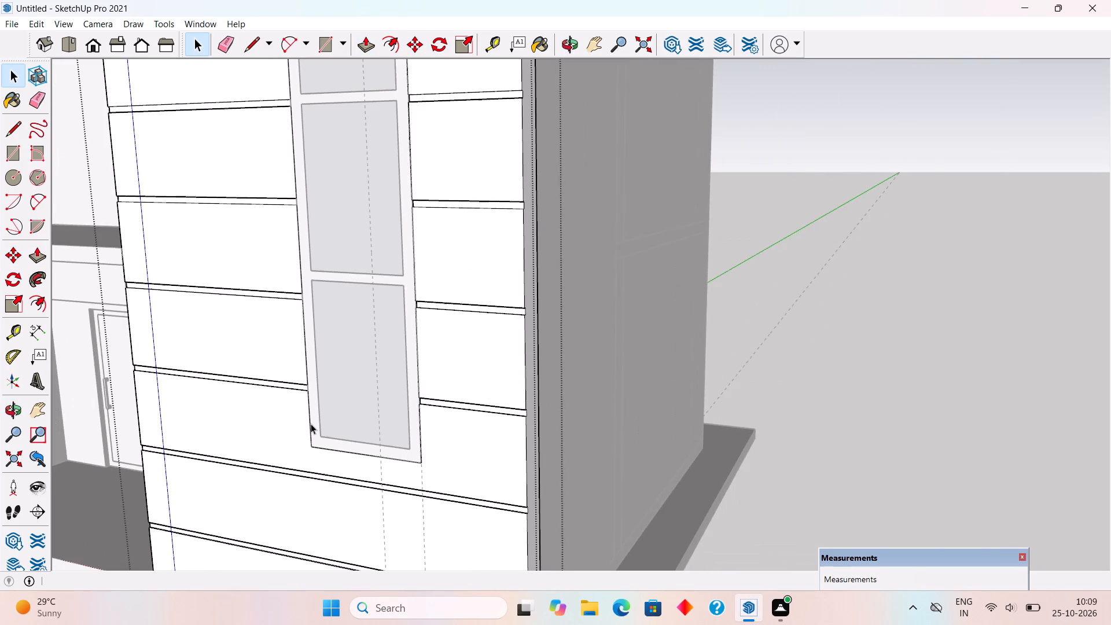
pyautogui.click(829, 448)
# Place a vertical guide on the grooved facade, 3' from the tall window's porch-side edge.
pyautogui.moveTo(549, 468); pyautogui.dragTo(754, 437, button='middle')
pyautogui.scroll(-3, 753, 437)
pyautogui.scroll(-3, 685, 440)
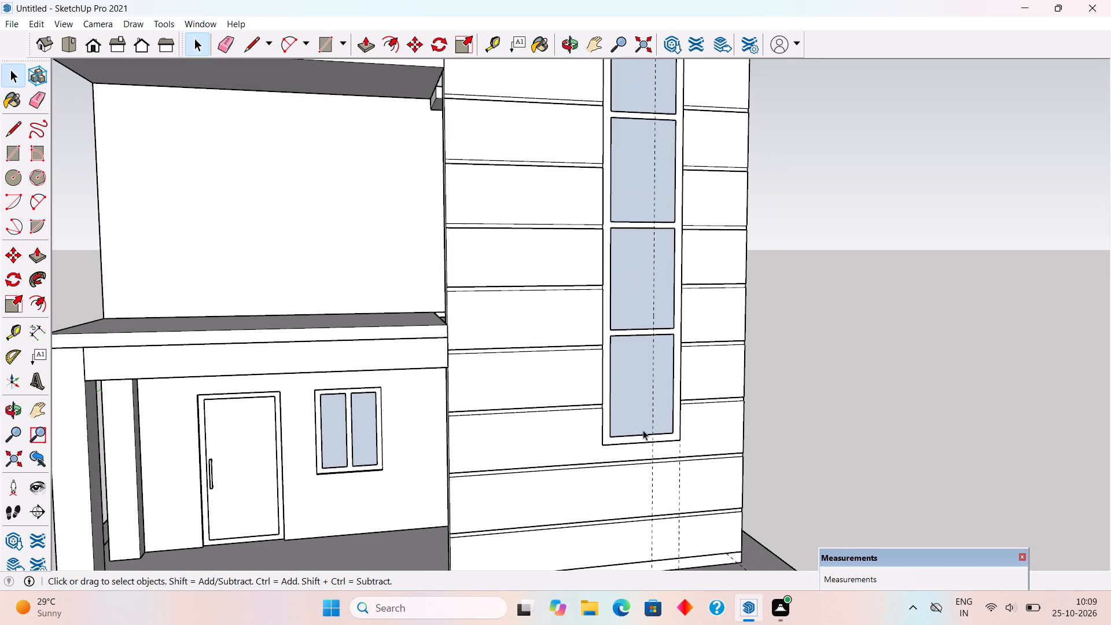
pyautogui.scroll(-5, 620, 420)
pyautogui.moveTo(551, 401); pyautogui.dragTo(475, 427, button='middle')
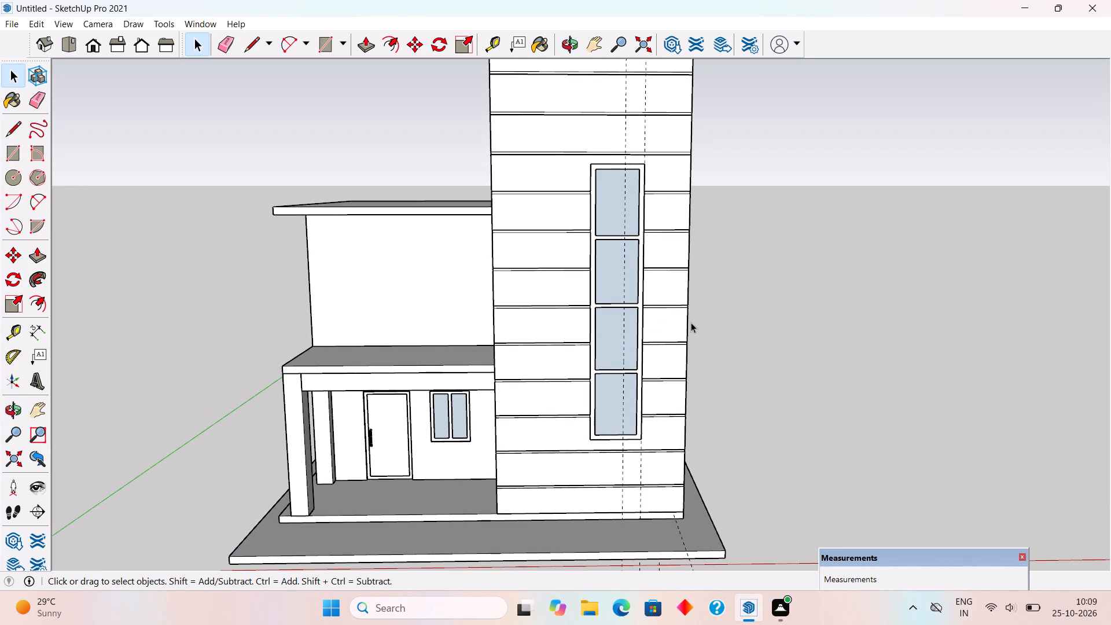
pyautogui.scroll(1, 691, 322)
pyautogui.press('t')
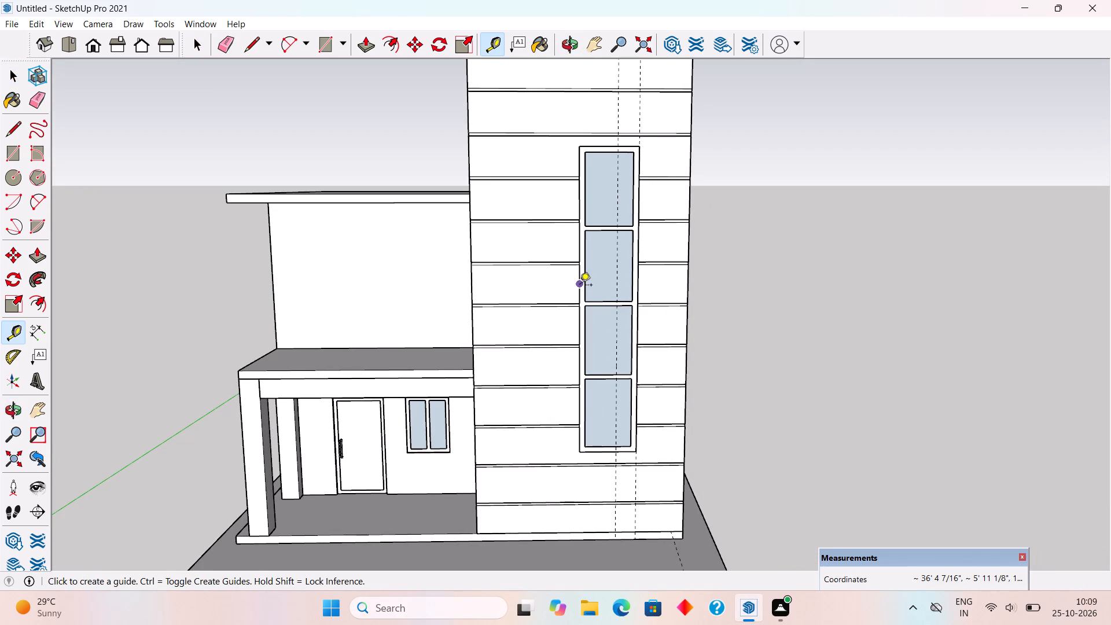
pyautogui.click(580, 286)
pyautogui.write("3'")
pyautogui.press('Return')
pyautogui.press('space')
# Examine the facade's proportions with the repositioned window and the guides from several angles.
pyautogui.scroll(-3, 550, 297)
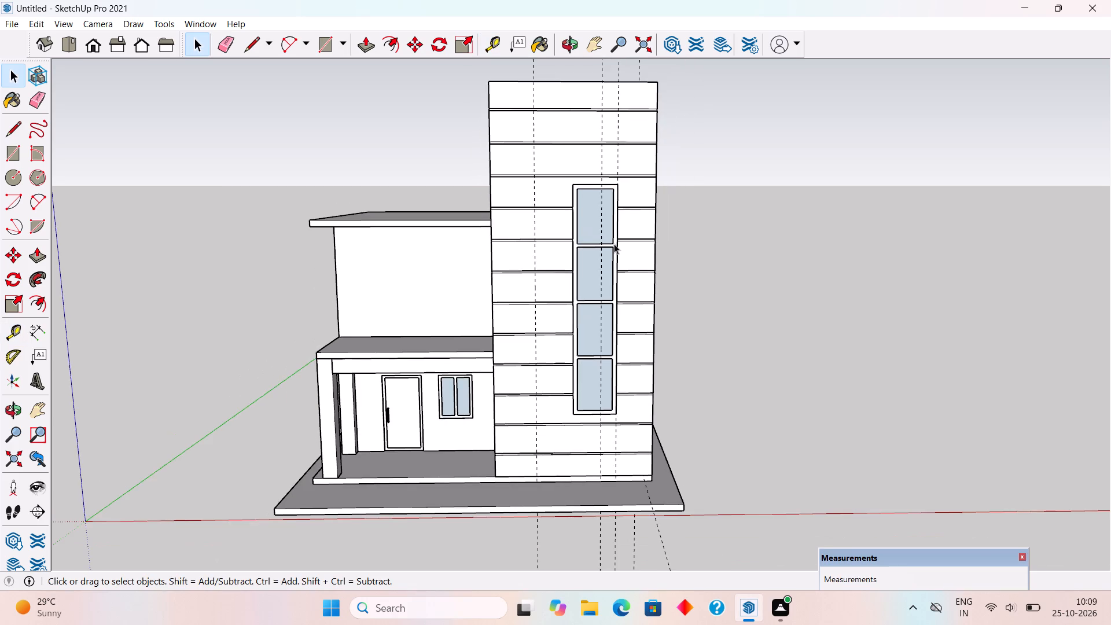
pyautogui.scroll(-3, 600, 262)
pyautogui.moveTo(547, 223); pyautogui.dragTo(554, 289, button='middle')
pyautogui.scroll(4, 530, 207)
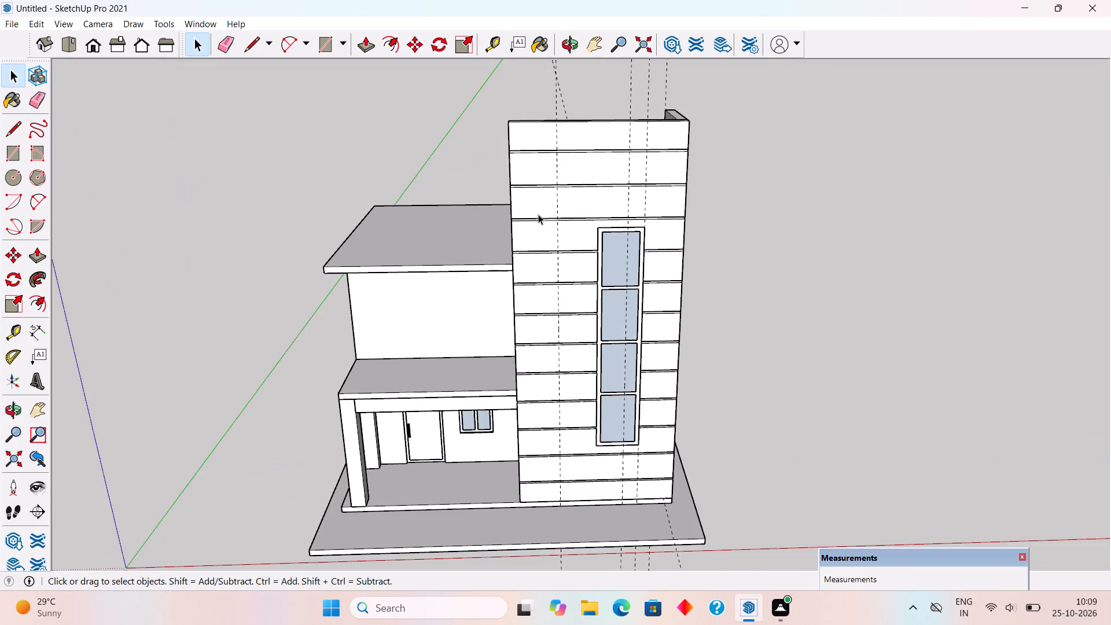
pyautogui.moveTo(538, 214); pyautogui.dragTo(547, 144, button='middle')
pyautogui.scroll(-2, 547, 144)
pyautogui.scroll(1, 553, 151)
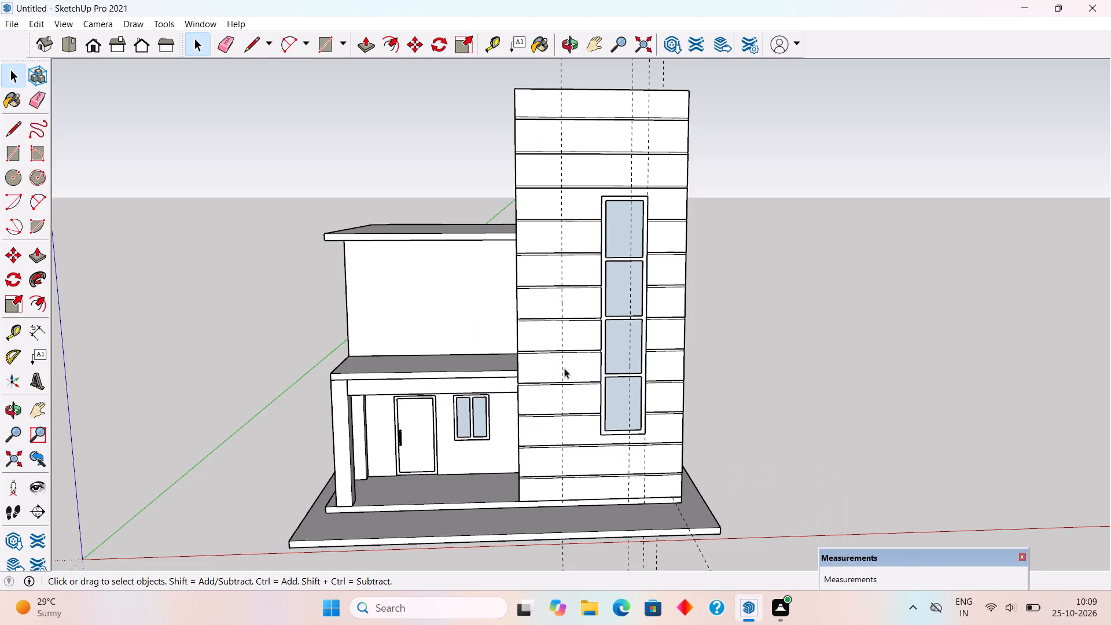
pyautogui.moveTo(564, 368); pyautogui.dragTo(538, 389, button='middle')
pyautogui.scroll(-3, 538, 388)
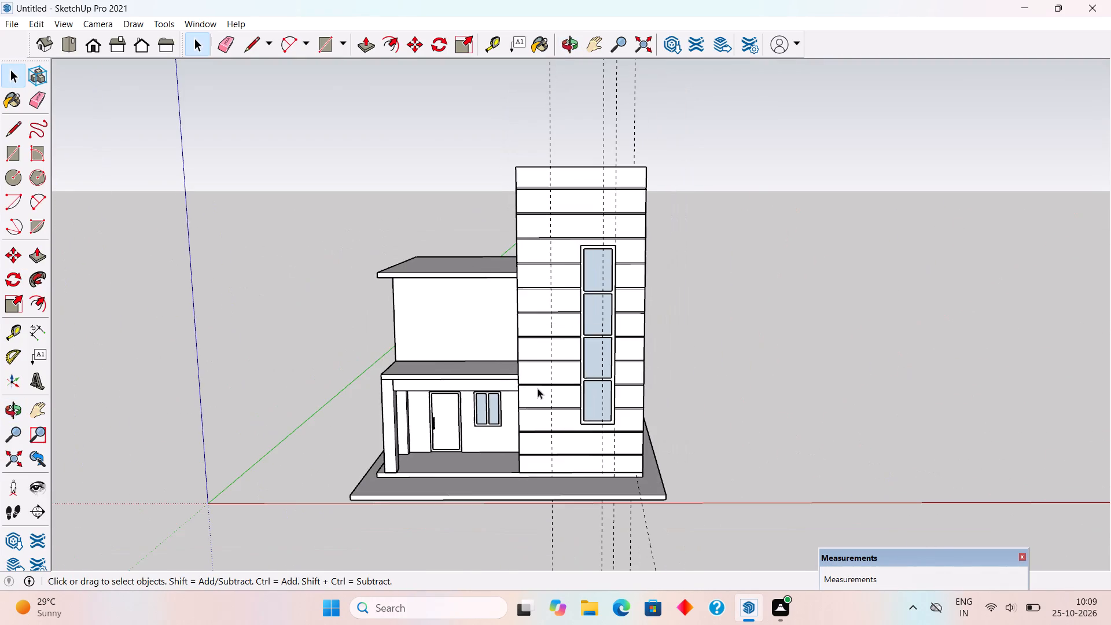
pyautogui.moveTo(543, 377); pyautogui.dragTo(588, 299, button='middle')
pyautogui.scroll(4, 542, 244)
pyautogui.moveTo(542, 244); pyautogui.dragTo(579, 301, button='middle')
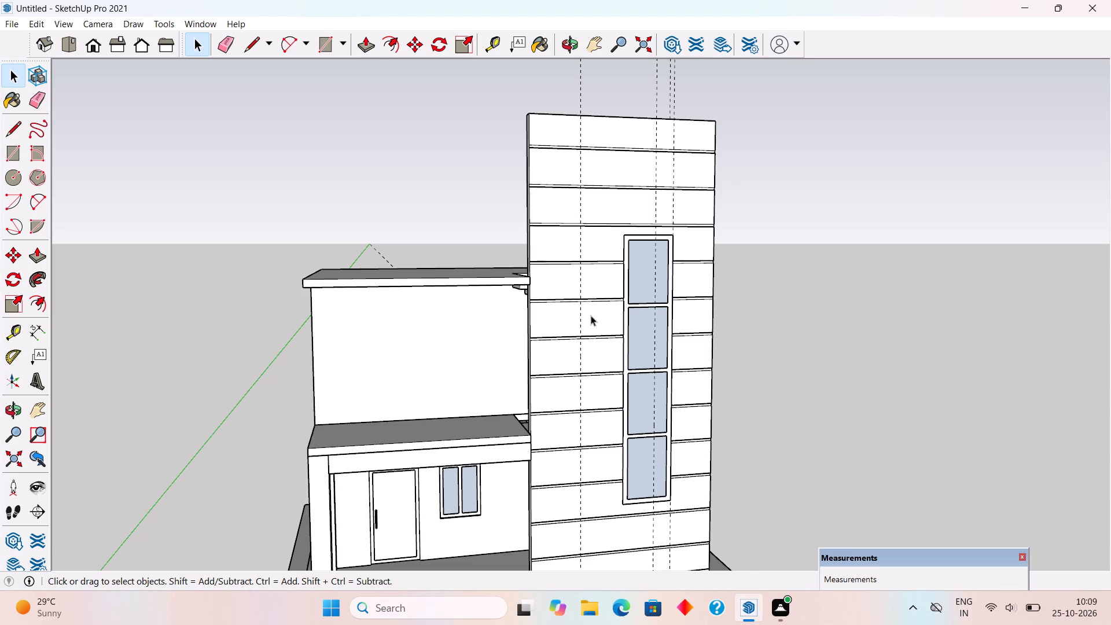
pyautogui.scroll(3, 591, 315)
pyautogui.moveTo(591, 315); pyautogui.dragTo(576, 349, button='middle')
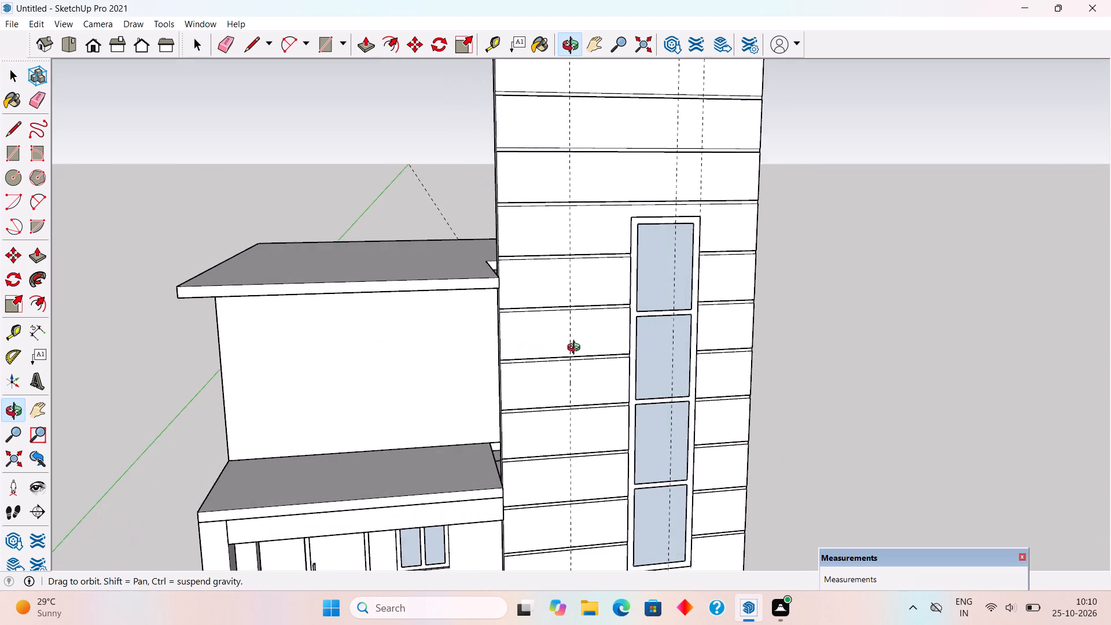
# Place a vertical guide 4' from the existing guide on the grooved facade, on the porch side.
pyautogui.moveTo(576, 349); pyautogui.dragTo(649, 411, button='middle')
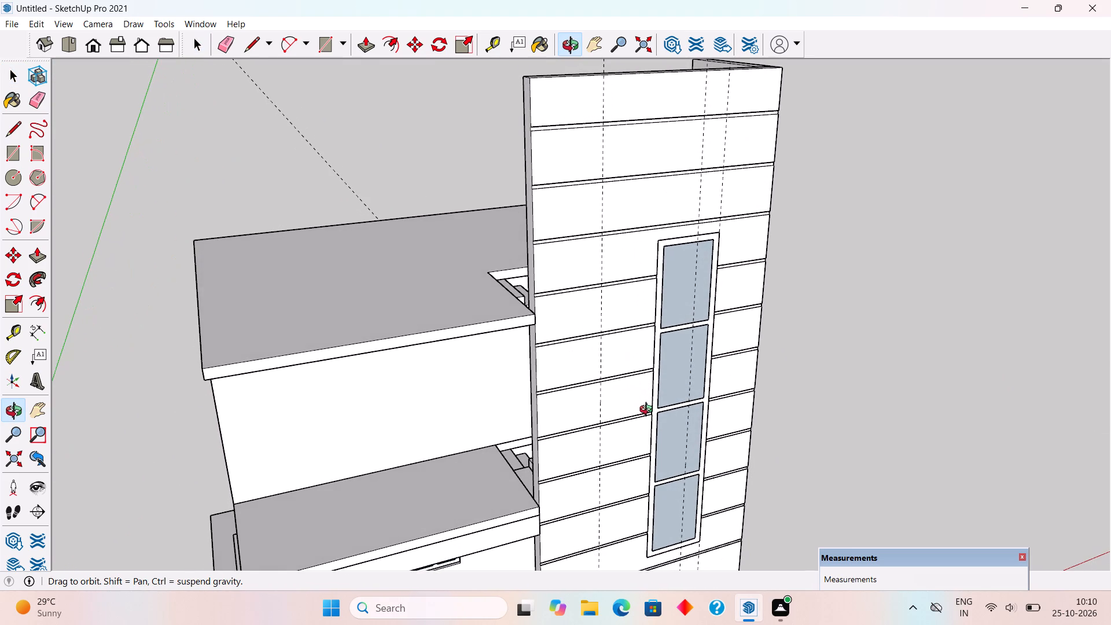
pyautogui.moveTo(649, 411); pyautogui.dragTo(580, 354, button='middle')
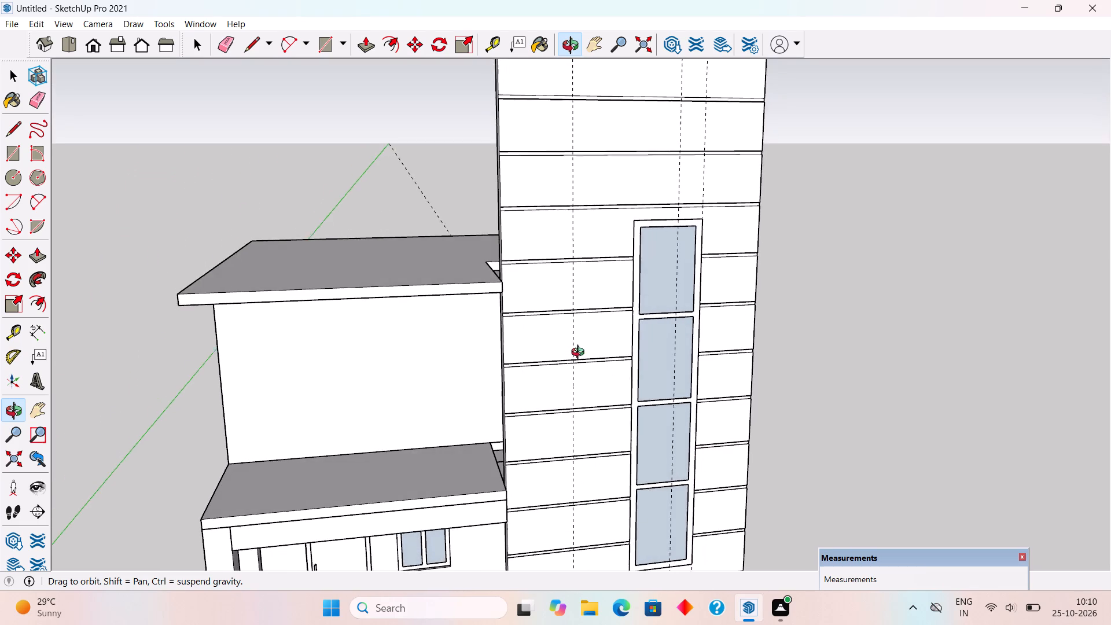
pyautogui.moveTo(580, 354); pyautogui.dragTo(580, 354, button='middle')
pyautogui.moveTo(659, 399); pyautogui.dragTo(654, 334, button='middle')
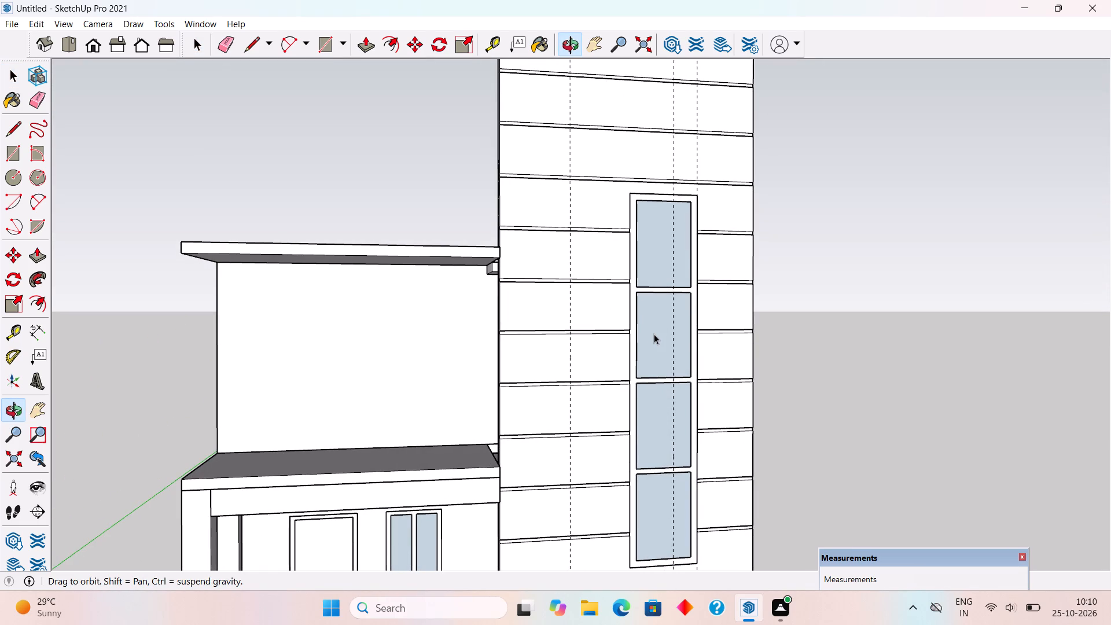
pyautogui.scroll(1, 654, 334)
pyautogui.scroll(-1, 654, 334)
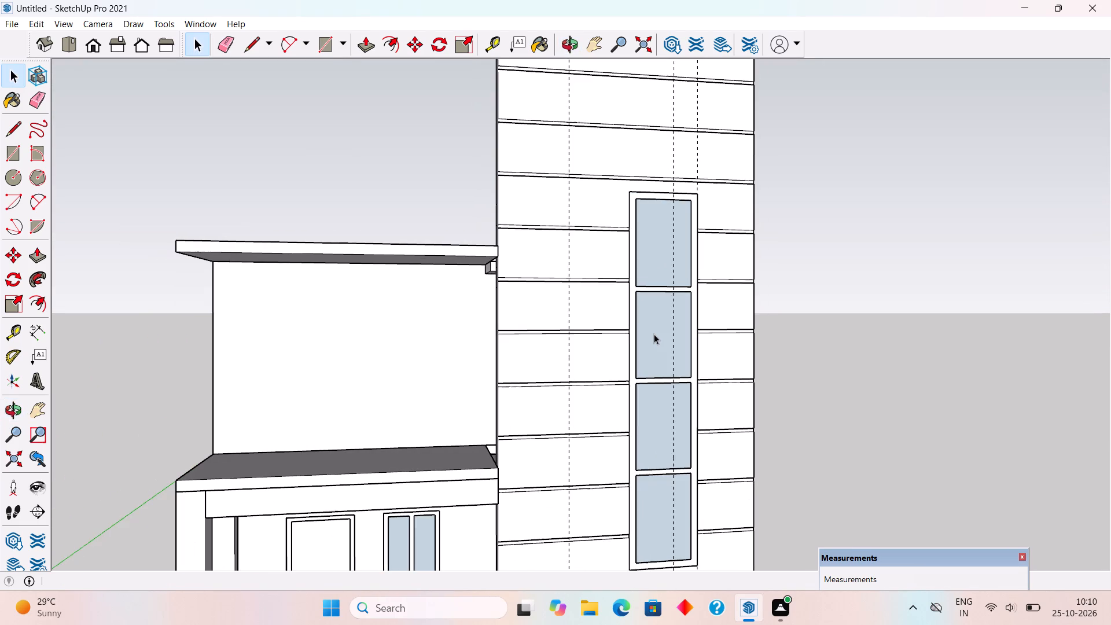
pyautogui.moveTo(650, 336); pyautogui.dragTo(590, 389, button='middle')
pyautogui.press('t')
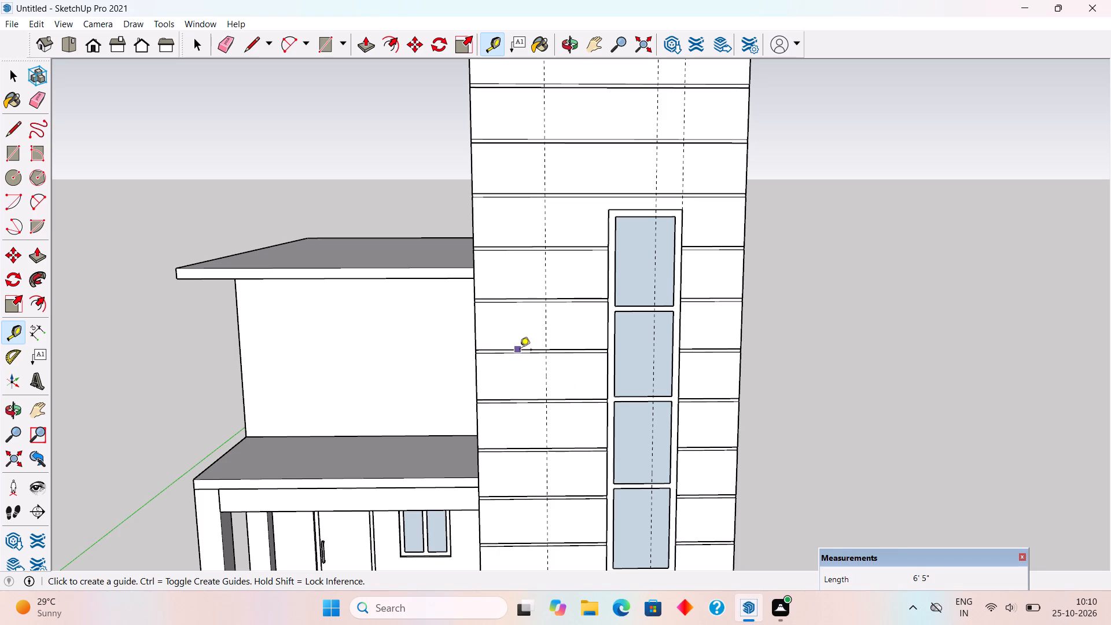
pyautogui.click(549, 360)
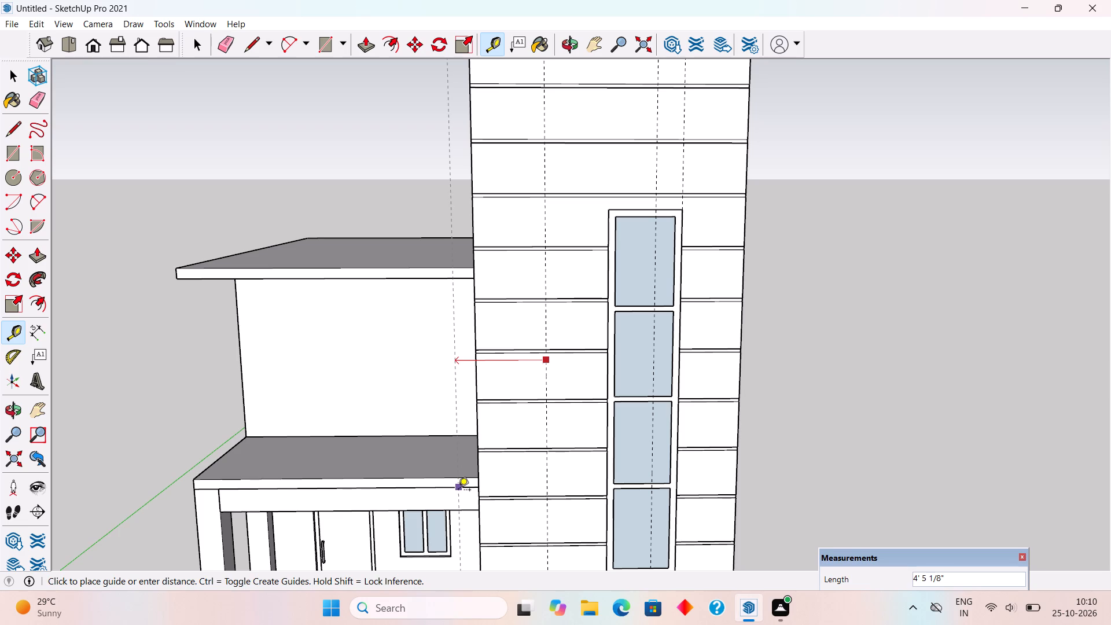
pyautogui.press('4')
pyautogui.press("'")
pyautogui.press('Return')
pyautogui.press('space')
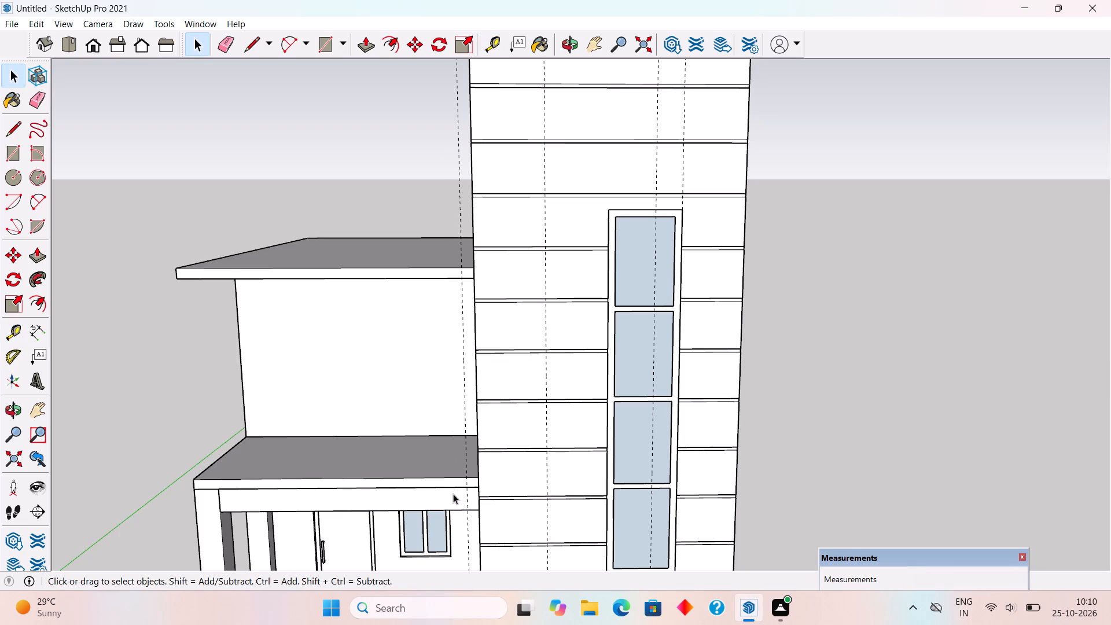
# Draw a rectangle about 4' by 32' between the two porch-side guides, from the facade's top edge to the plinth's bottom edge.
pyautogui.moveTo(491, 514); pyautogui.dragTo(675, 530, button='middle')
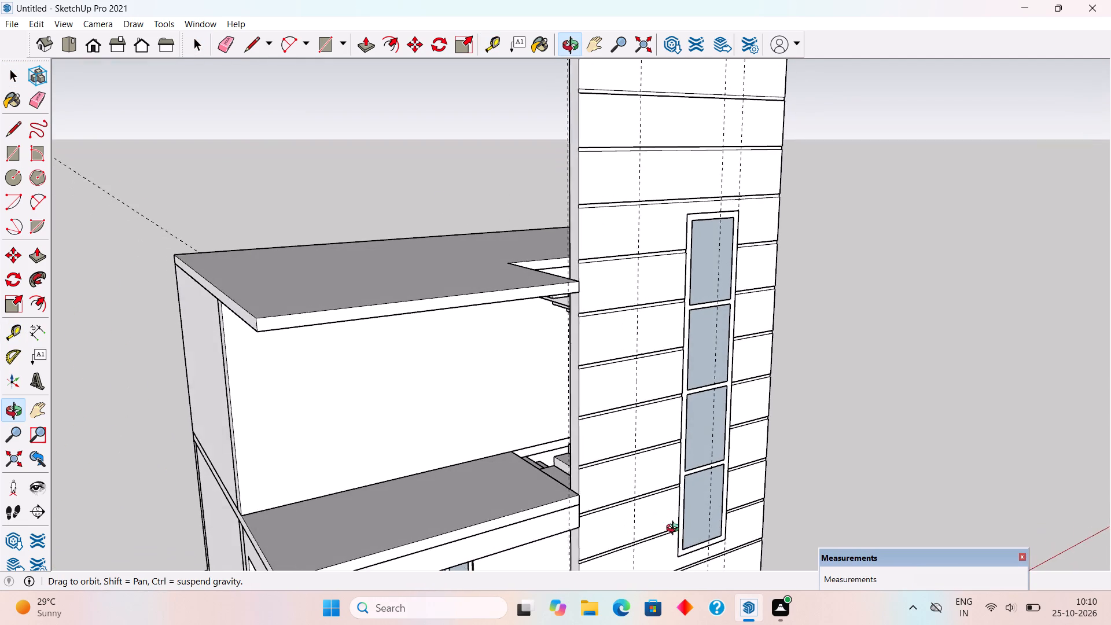
pyautogui.moveTo(675, 530); pyautogui.dragTo(512, 547, button='middle')
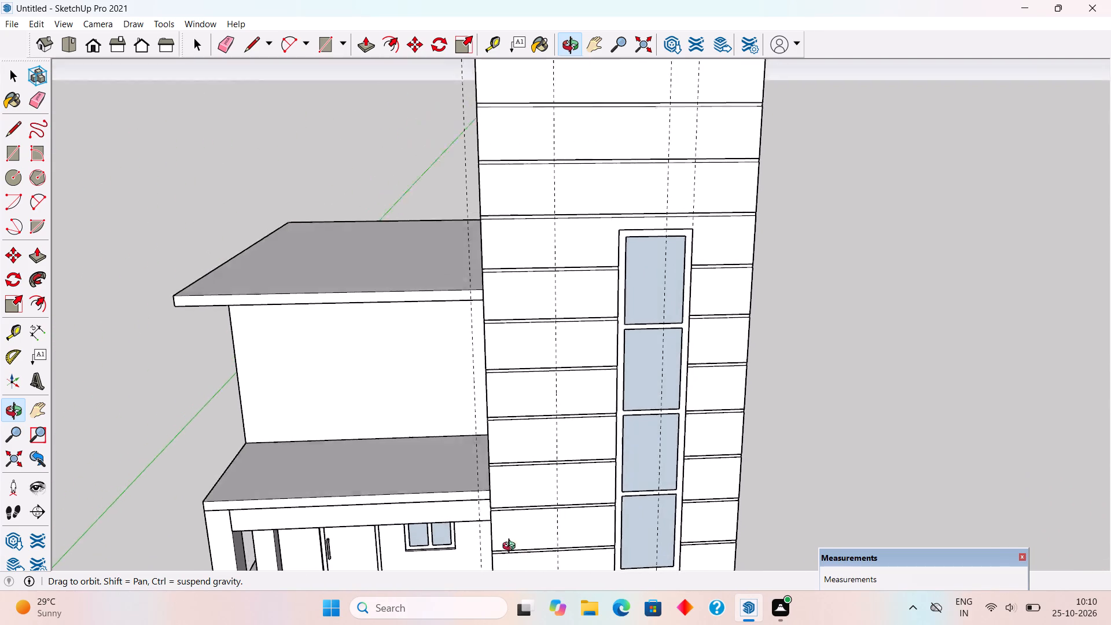
pyautogui.moveTo(512, 547); pyautogui.dragTo(560, 583, button='middle')
pyautogui.scroll(-2, 560, 583)
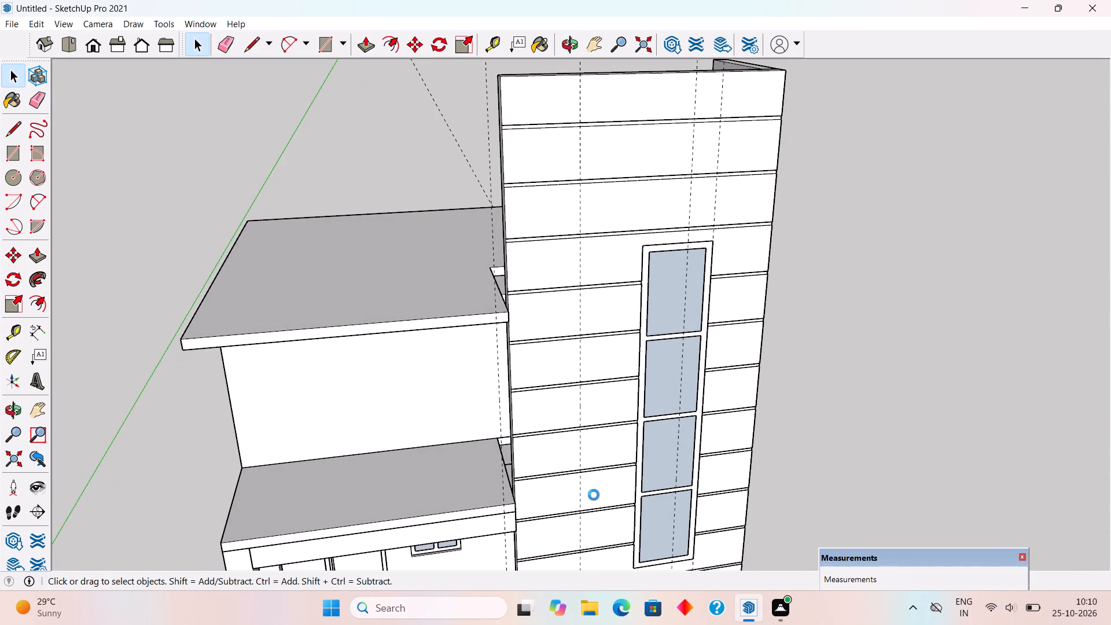
pyautogui.press('r')
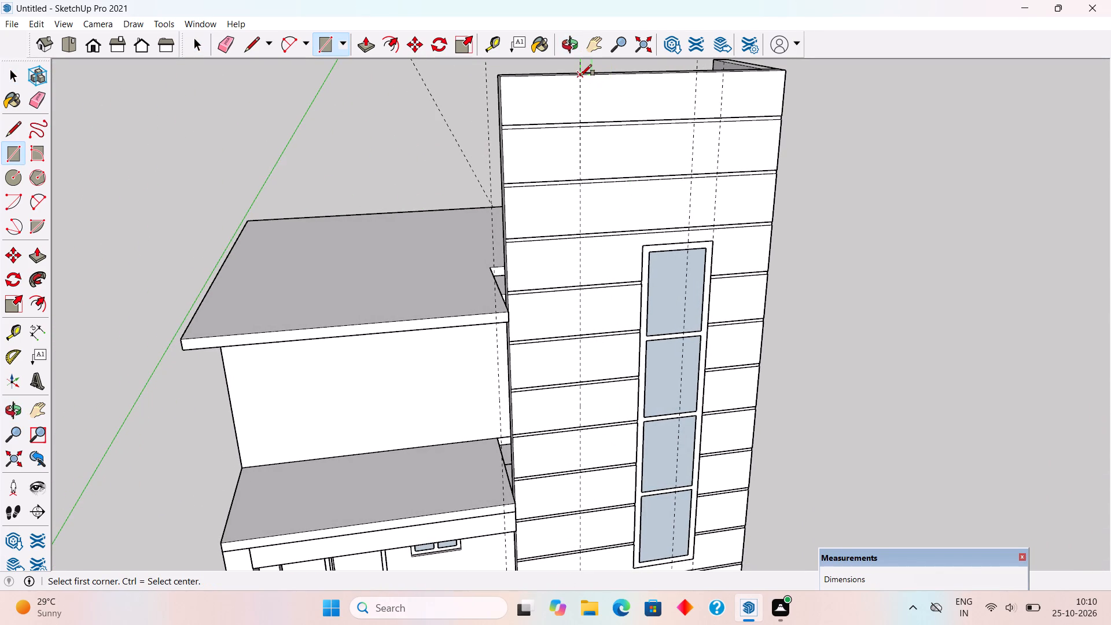
pyautogui.click(579, 76)
pyautogui.scroll(-8, 581, 83)
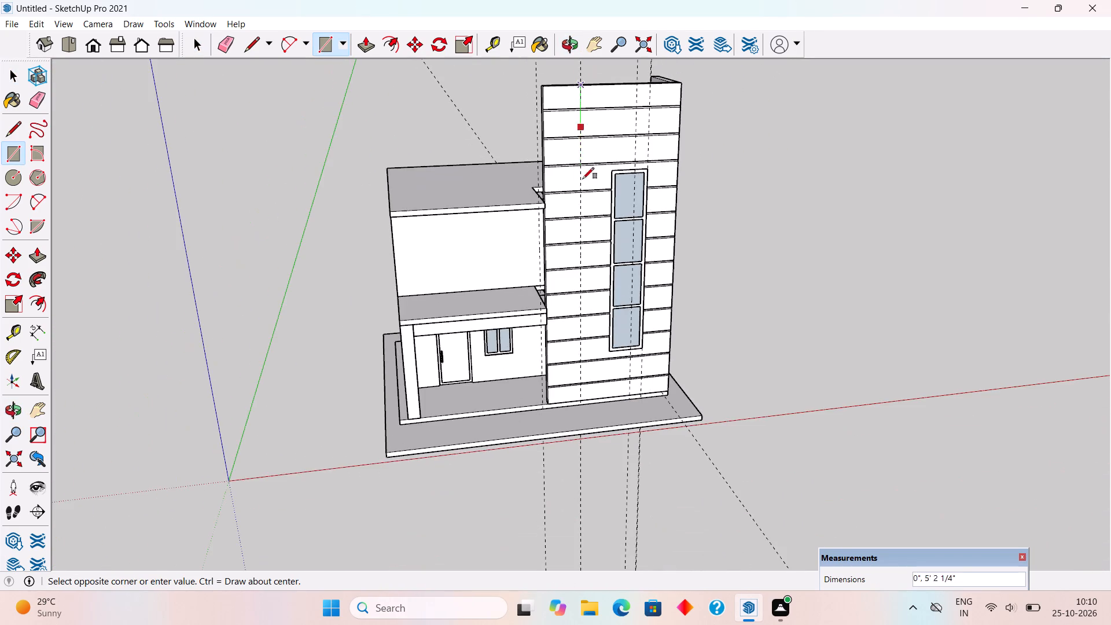
pyautogui.scroll(16, 535, 421)
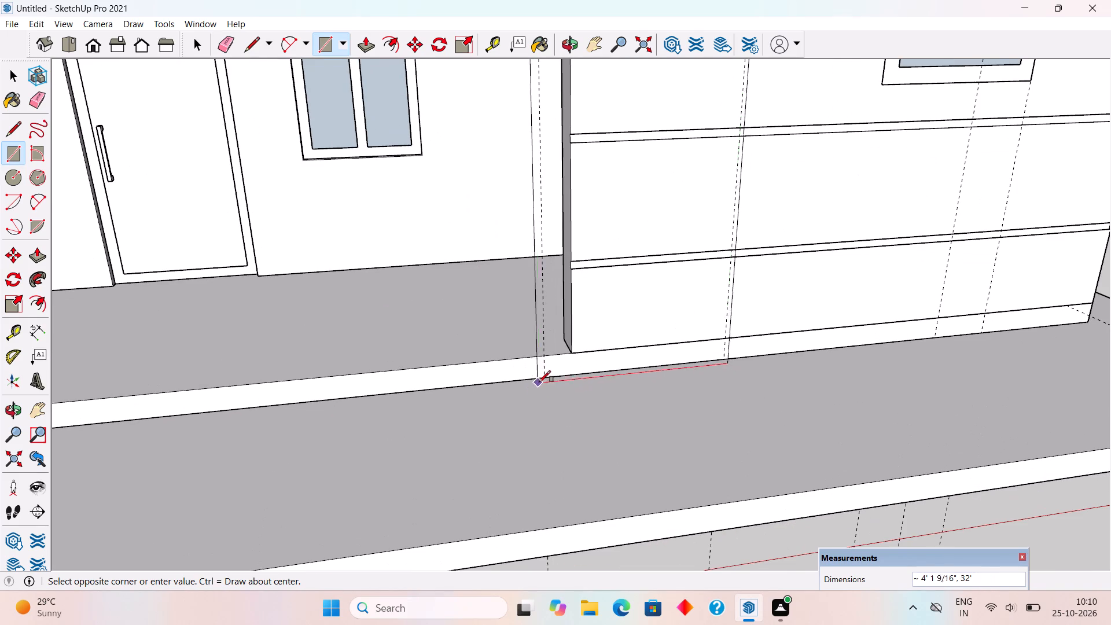
pyautogui.click(544, 379)
# Extrude the tall facade strip 1" outward and make it a group.
pyautogui.press('p')
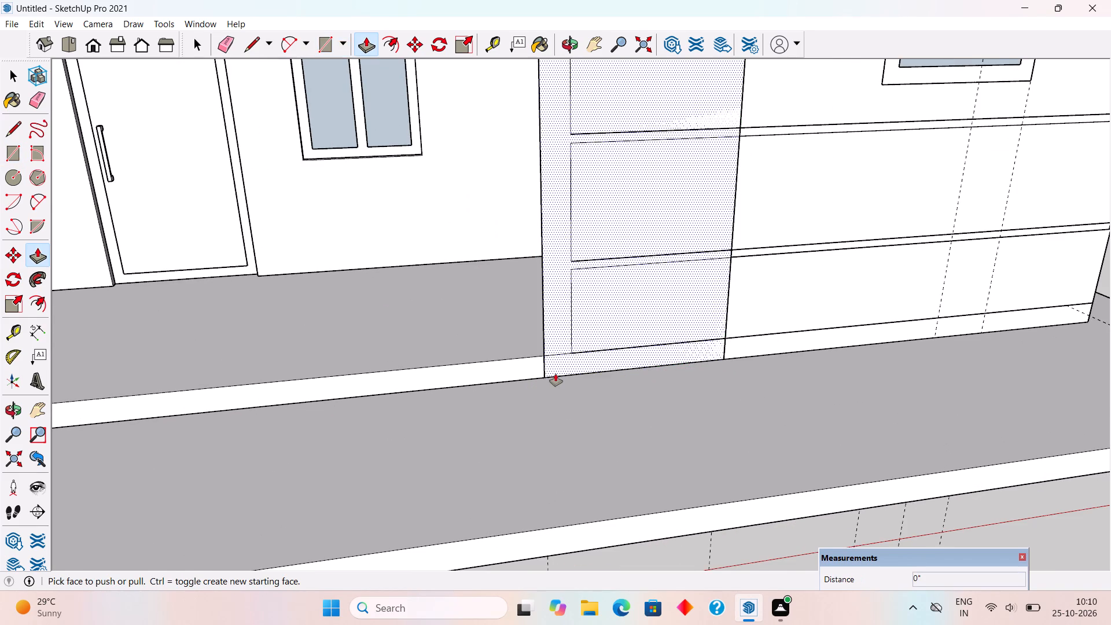
pyautogui.click(555, 374)
pyautogui.write('1"')
pyautogui.press('Return')
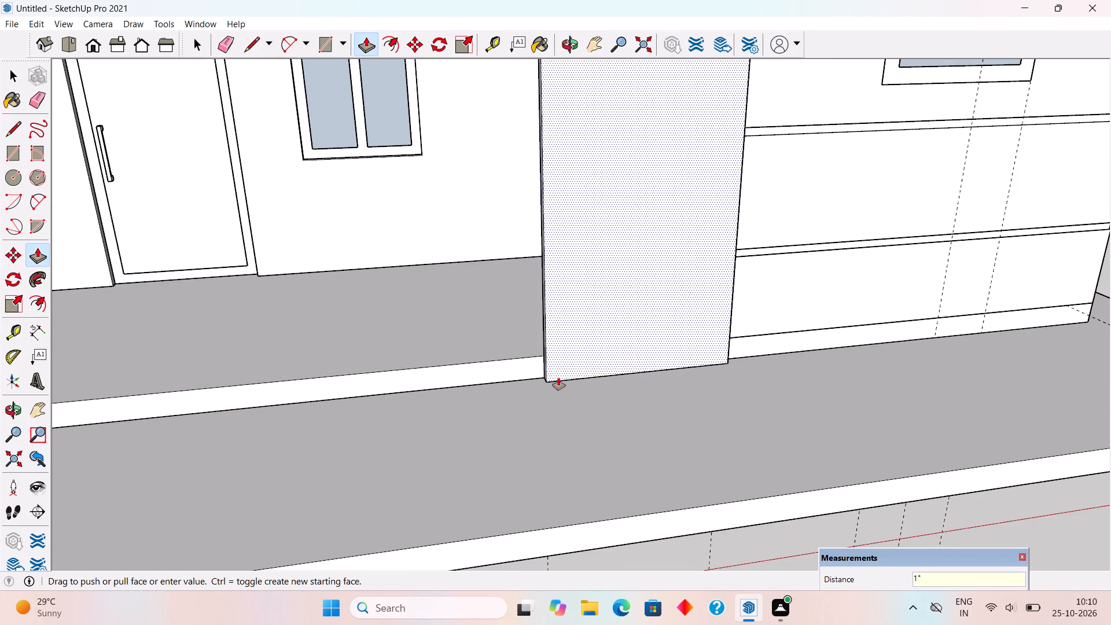
pyautogui.press('space')
pyautogui.tripleClick(560, 372)
pyautogui.rightClick(560, 372)
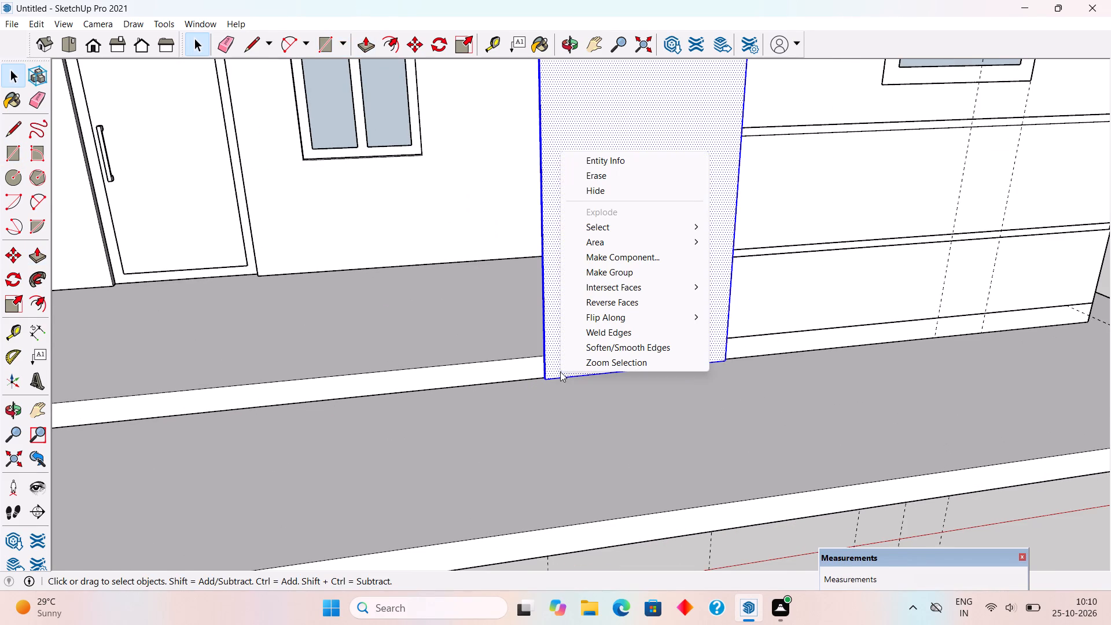
pyautogui.click(622, 271)
# Examine the new vertical panel against the porch, grooved facade and plinth from several angles and distances.
pyautogui.moveTo(630, 295); pyautogui.dragTo(867, 293, button='middle')
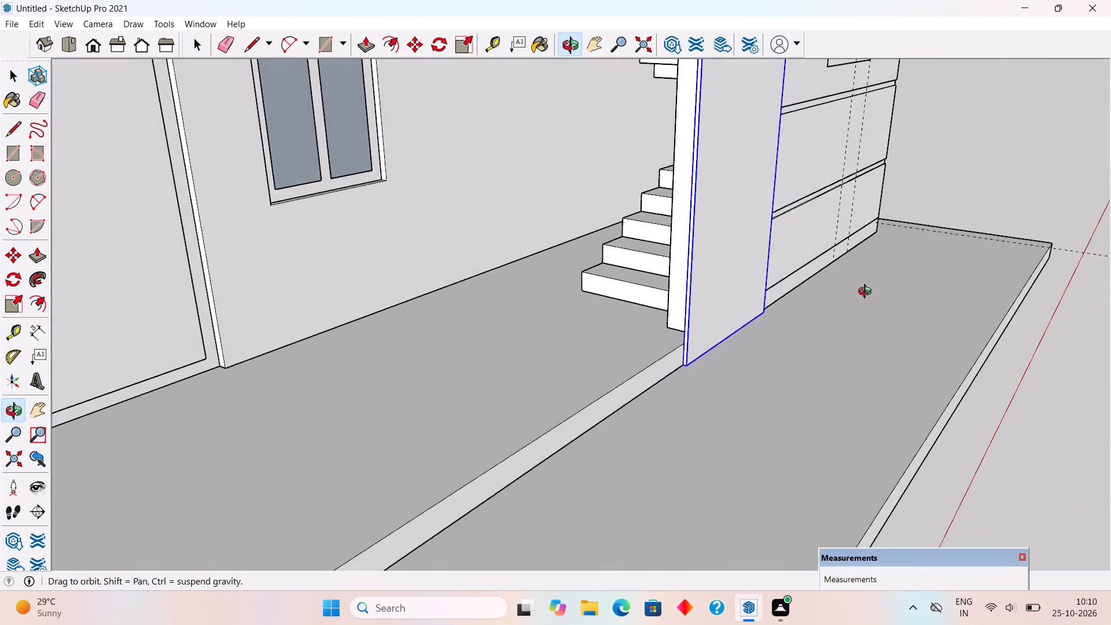
pyautogui.moveTo(867, 293); pyautogui.dragTo(749, 289, button='middle')
pyautogui.scroll(-8, 728, 289)
pyautogui.click(968, 268)
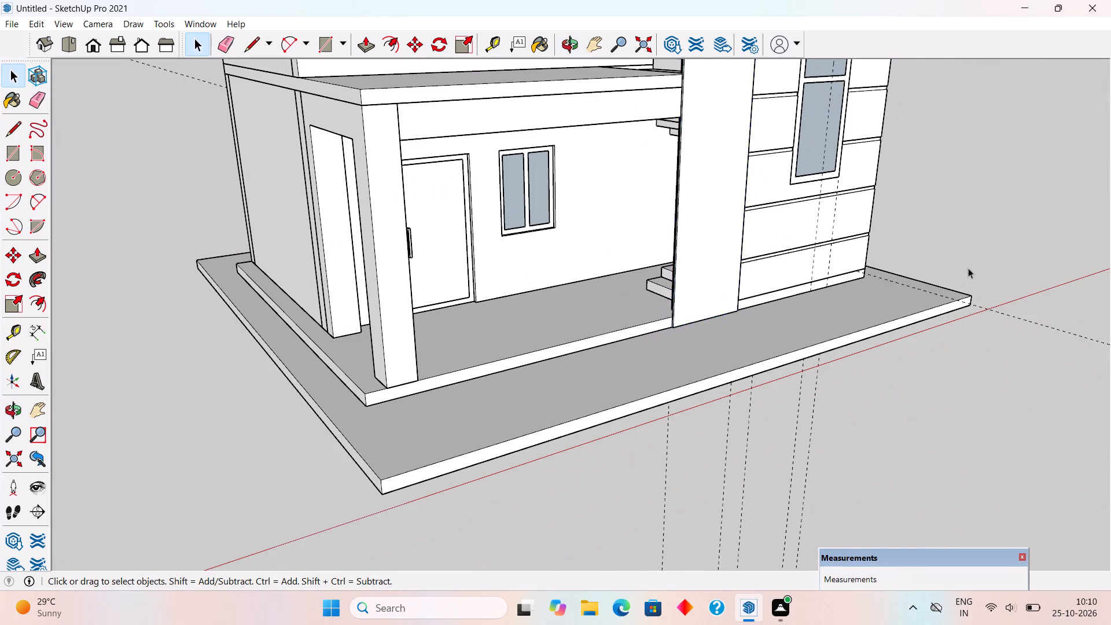
pyautogui.scroll(-5, 968, 269)
pyautogui.moveTo(955, 307); pyautogui.dragTo(782, 260, button='middle')
pyautogui.scroll(-11, 782, 260)
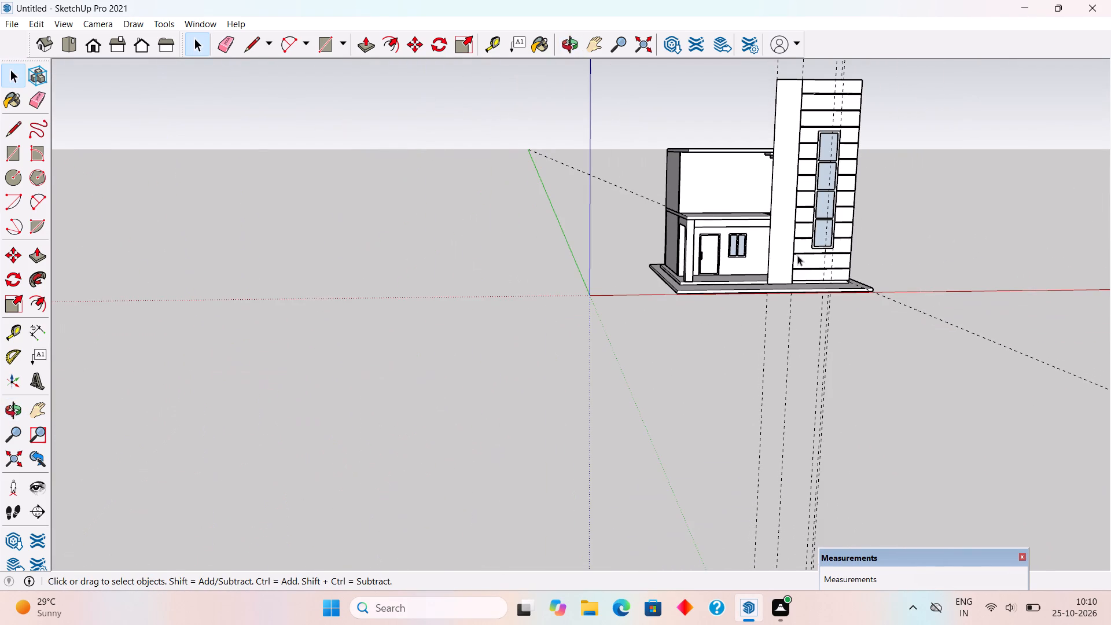
pyautogui.moveTo(830, 222); pyautogui.dragTo(780, 175, button='middle')
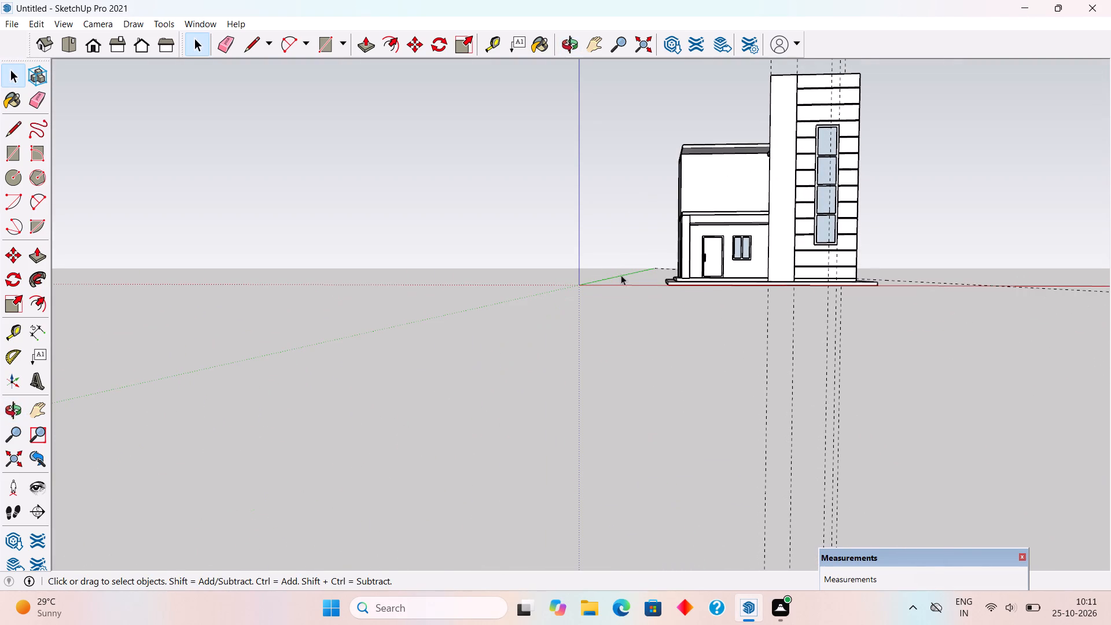
pyautogui.moveTo(696, 337); pyautogui.dragTo(757, 316, button='middle')
pyautogui.scroll(7, 892, 141)
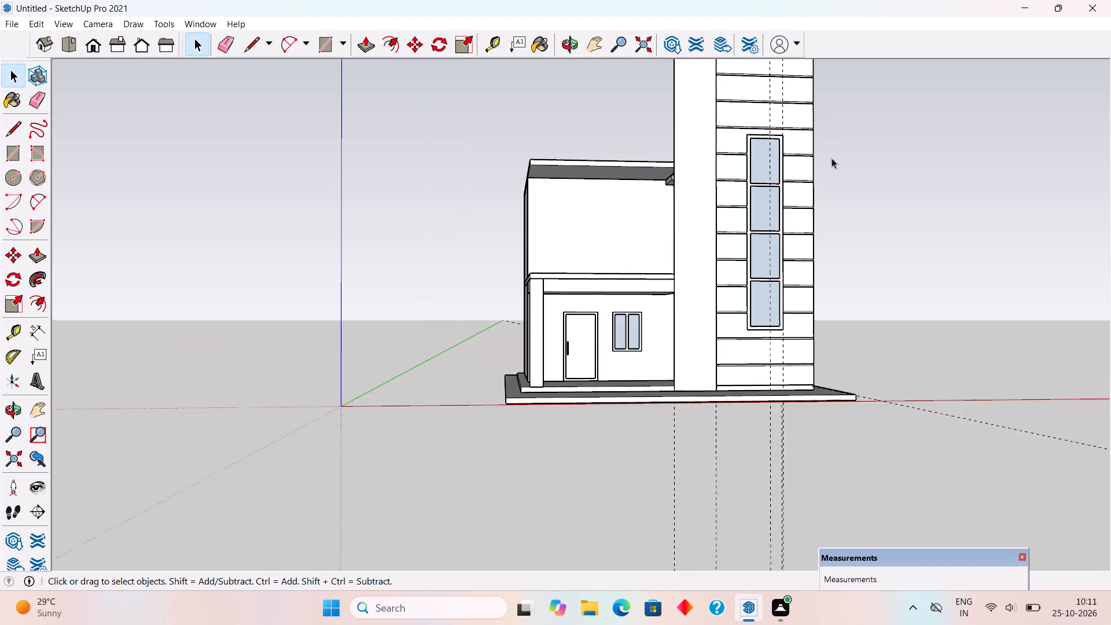
pyautogui.scroll(-7, 831, 161)
pyautogui.scroll(6, 791, 92)
pyautogui.moveTo(842, 208); pyautogui.dragTo(830, 202, button='middle')
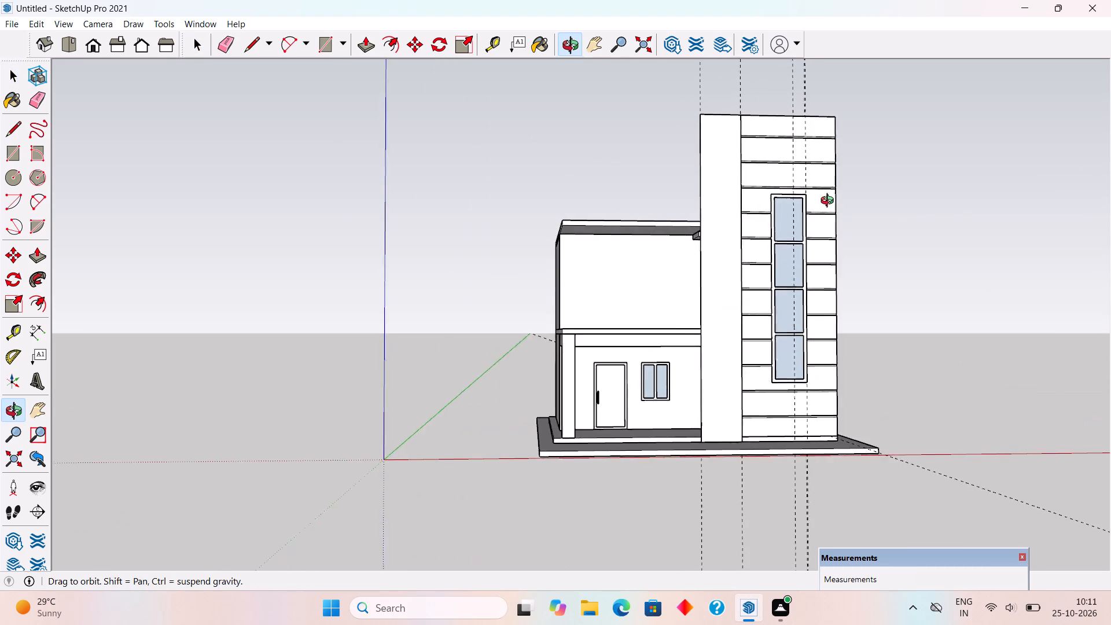
pyautogui.moveTo(830, 202); pyautogui.dragTo(785, 226, button='middle')
pyautogui.scroll(2, 841, 256)
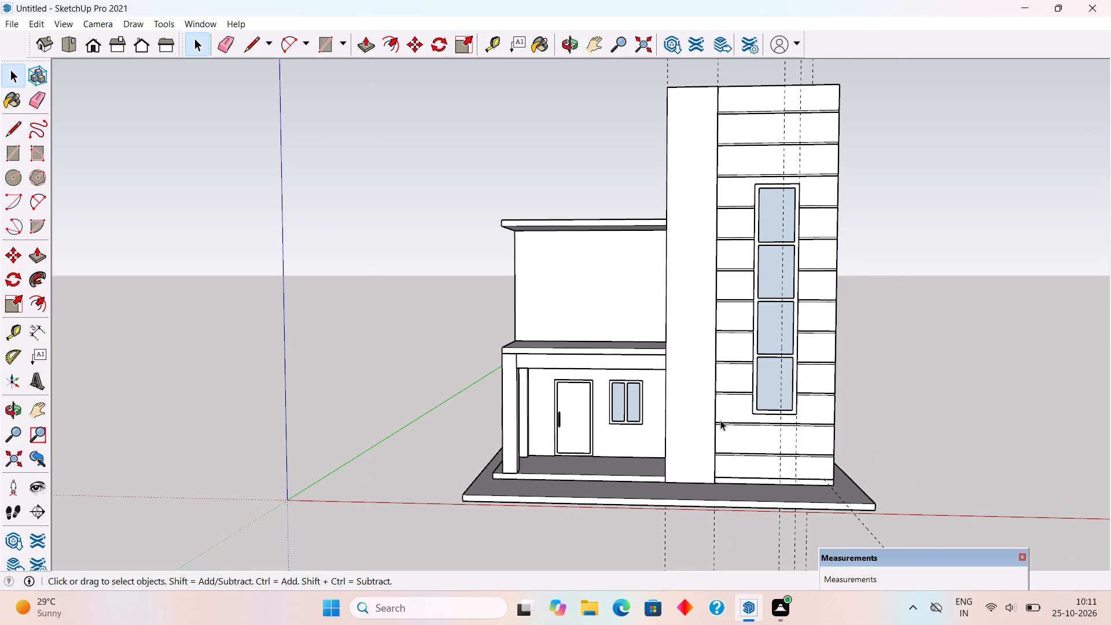
pyautogui.scroll(1, 719, 421)
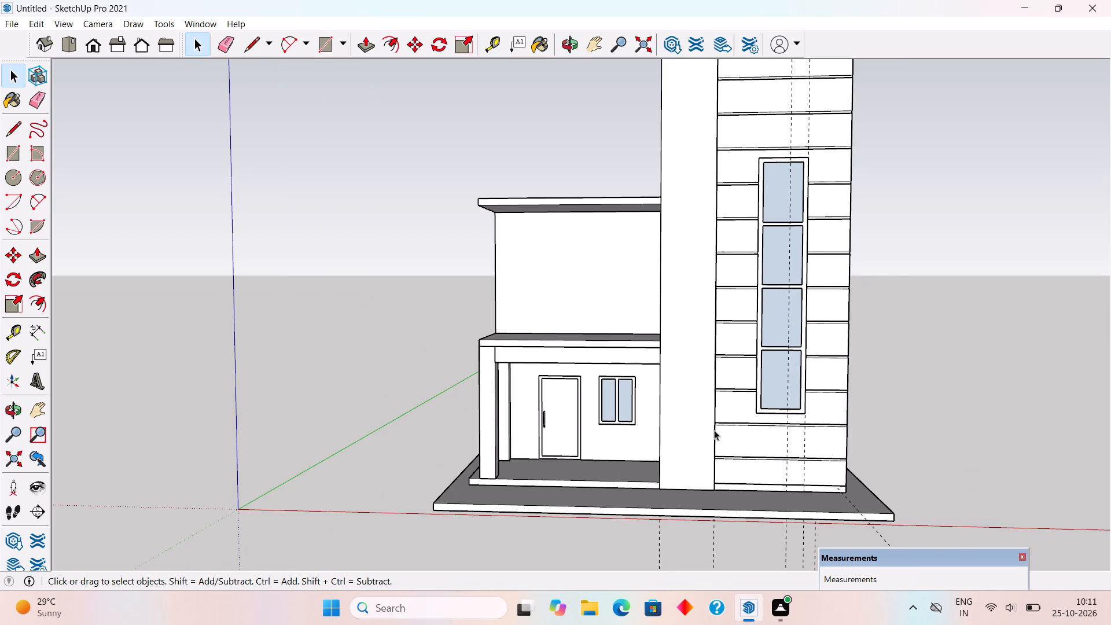
pyautogui.moveTo(721, 447); pyautogui.dragTo(735, 470, button='middle')
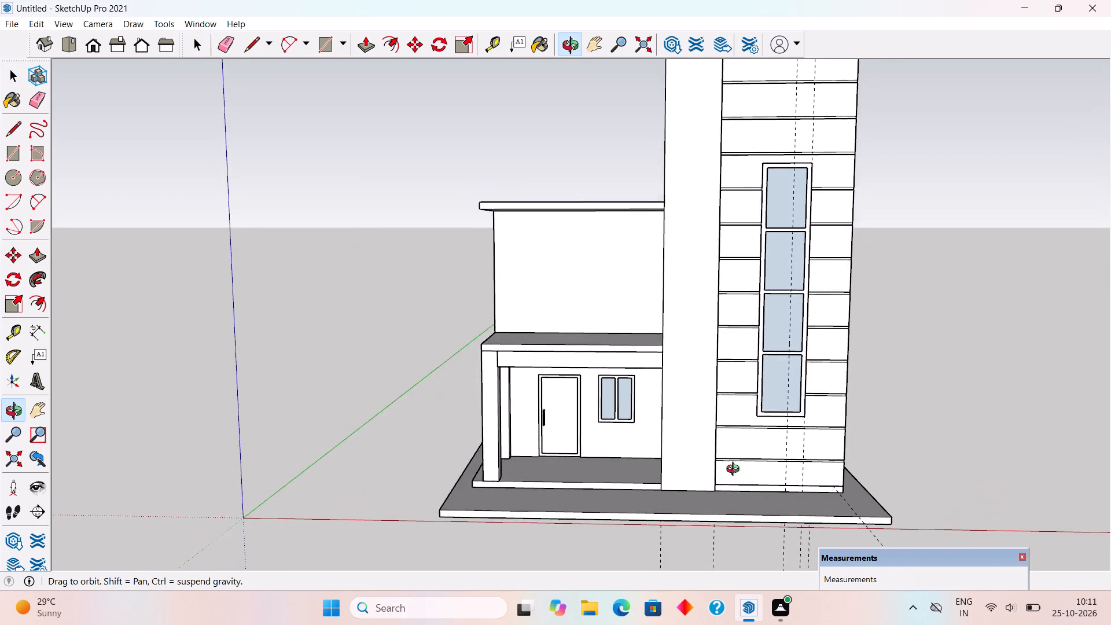
pyautogui.moveTo(735, 470); pyautogui.dragTo(800, 498, button='middle')
pyautogui.moveTo(797, 499); pyautogui.dragTo(802, 517, button='middle')
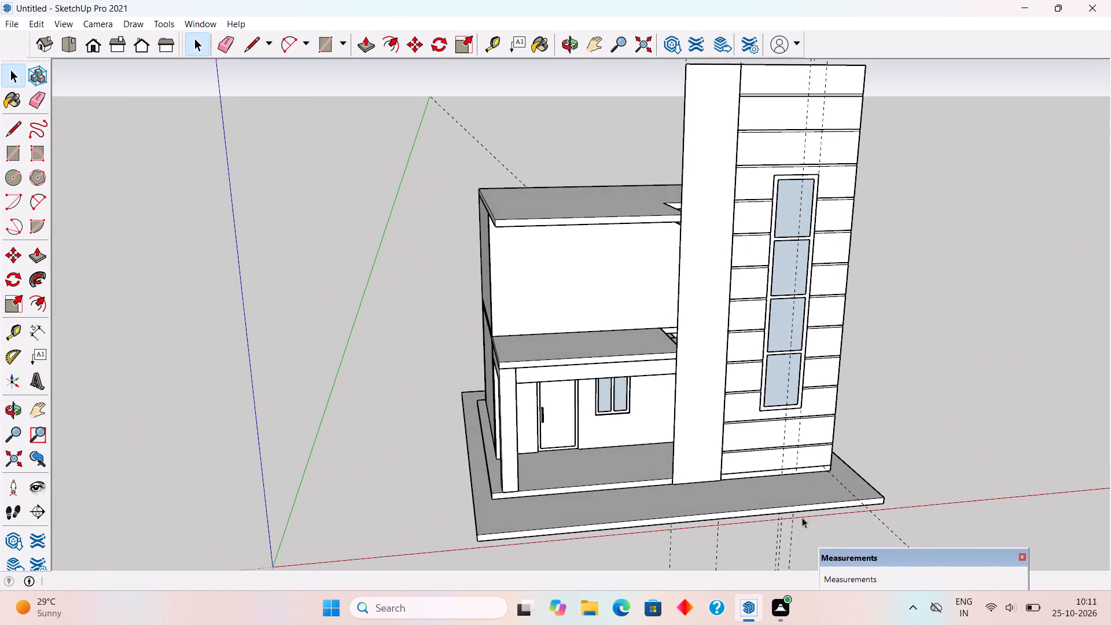
# Pull the front face of the upper plinth slab forward about 1' 9", inside its group, and leave the group.
pyautogui.scroll(5, 744, 506)
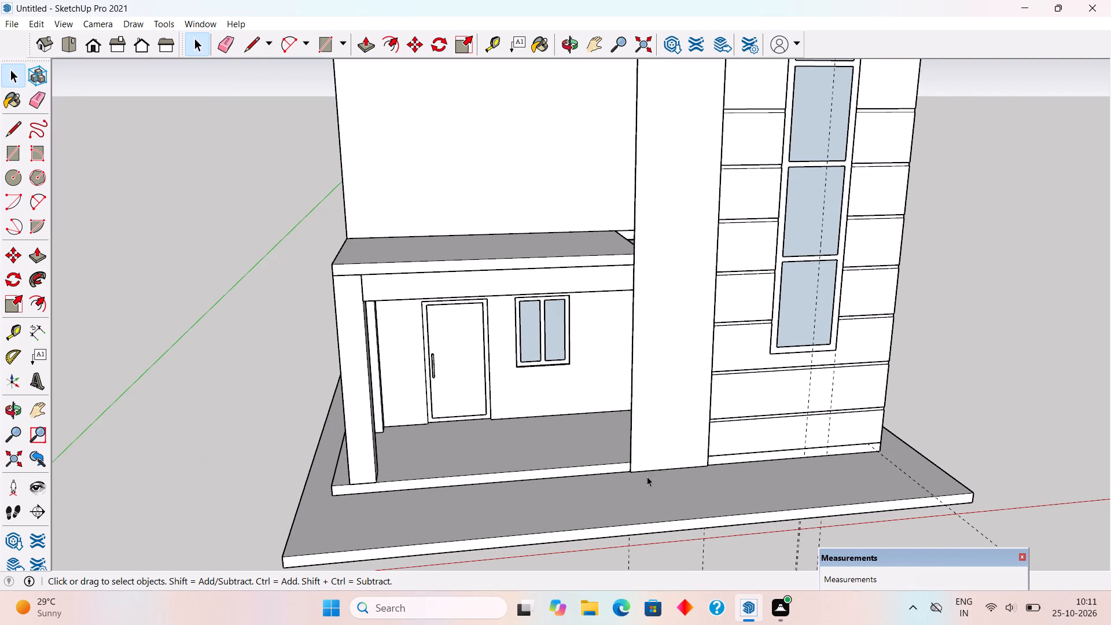
pyautogui.tripleClick(620, 465)
pyautogui.press('p')
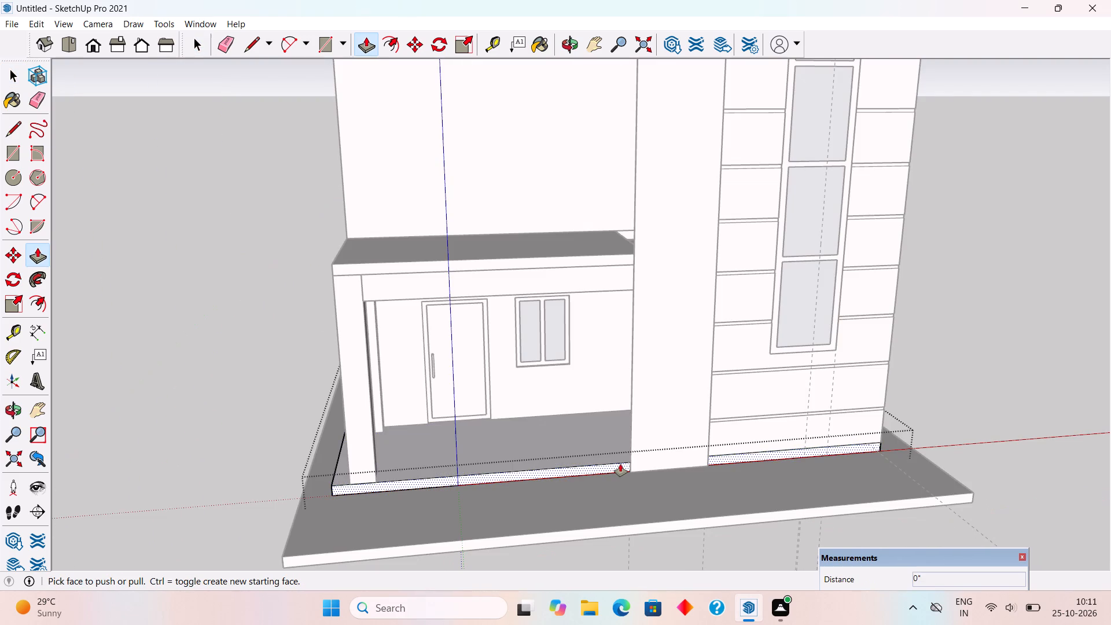
pyautogui.click(620, 464)
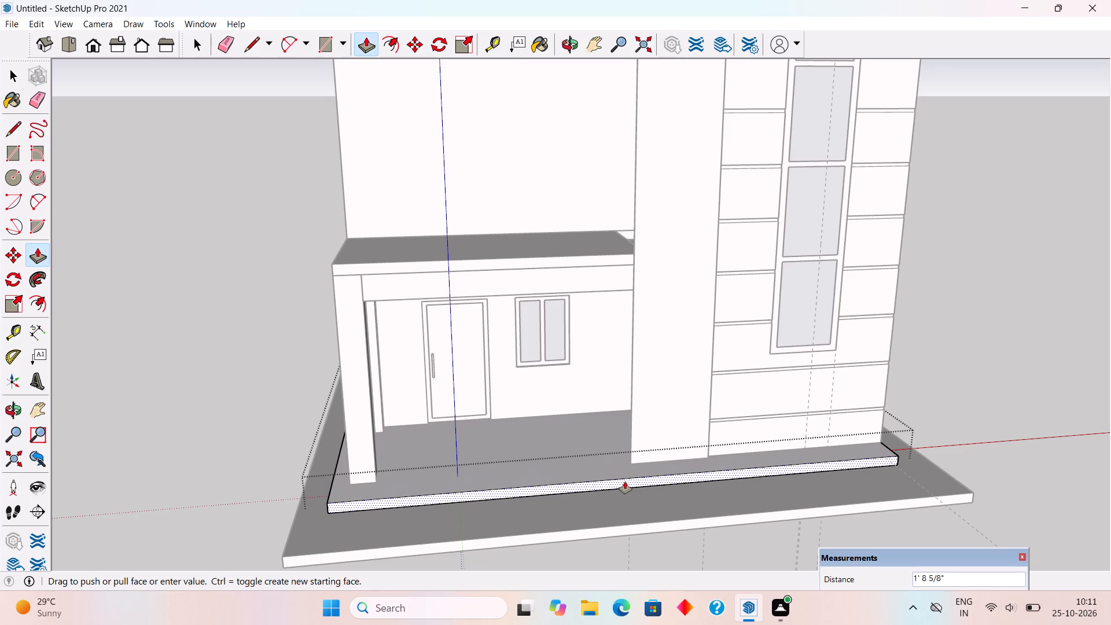
pyautogui.click(625, 481)
pyautogui.press('space')
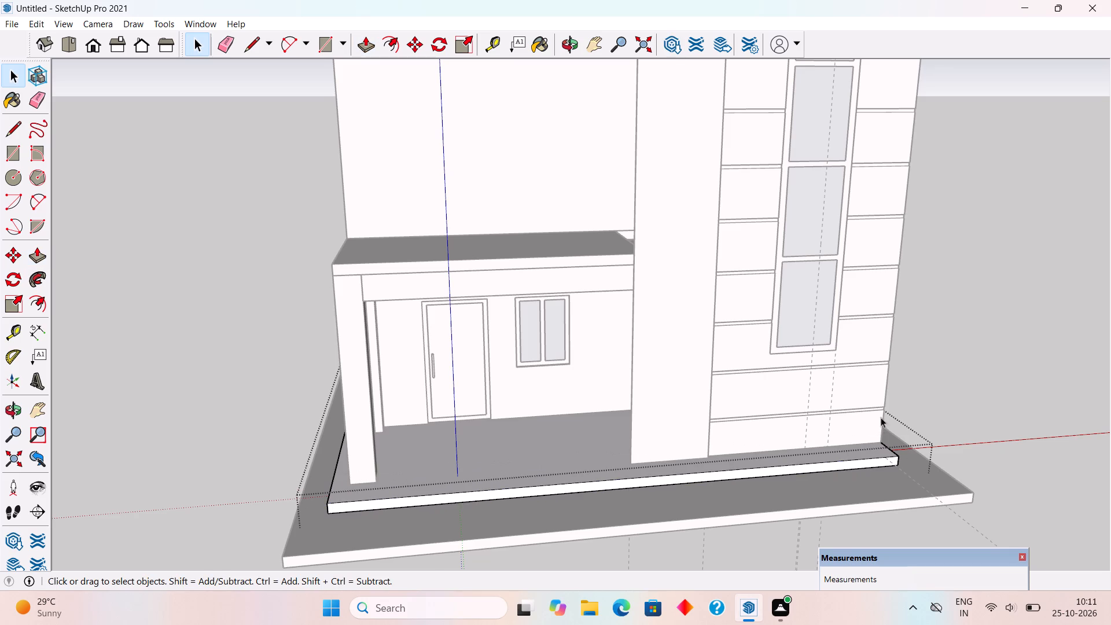
pyautogui.click(926, 402)
# Move the tall vertical panel beside the porch straight up 6" so its base clears the upper plinth slab.
pyautogui.scroll(-3, 718, 424)
pyautogui.click(671, 437)
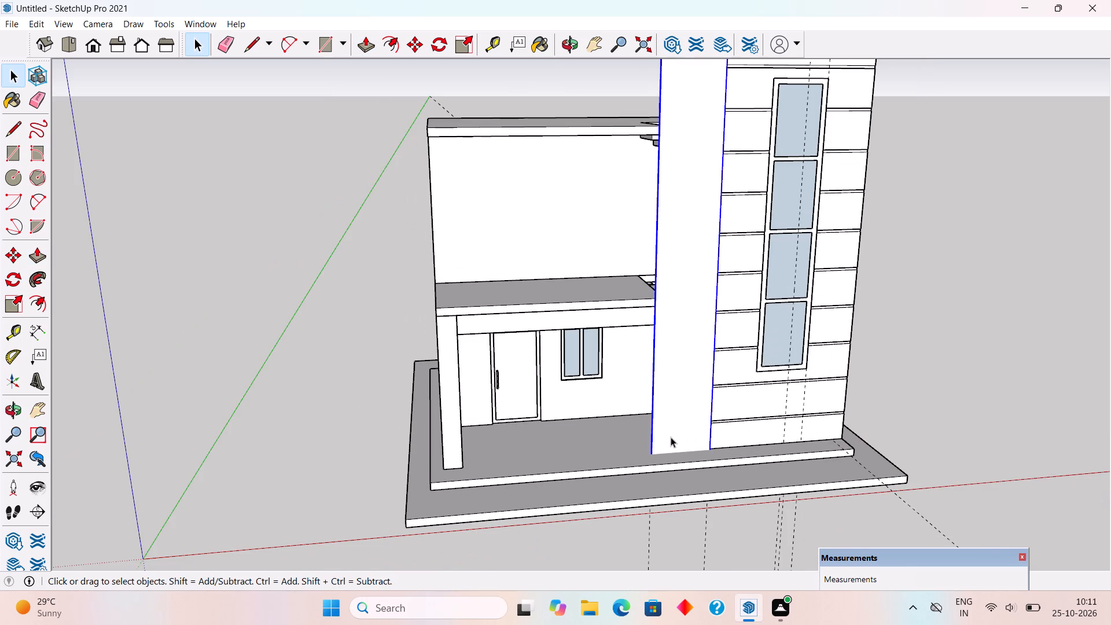
pyautogui.moveTo(678, 437); pyautogui.dragTo(729, 448, button='middle')
pyautogui.scroll(6, 683, 450)
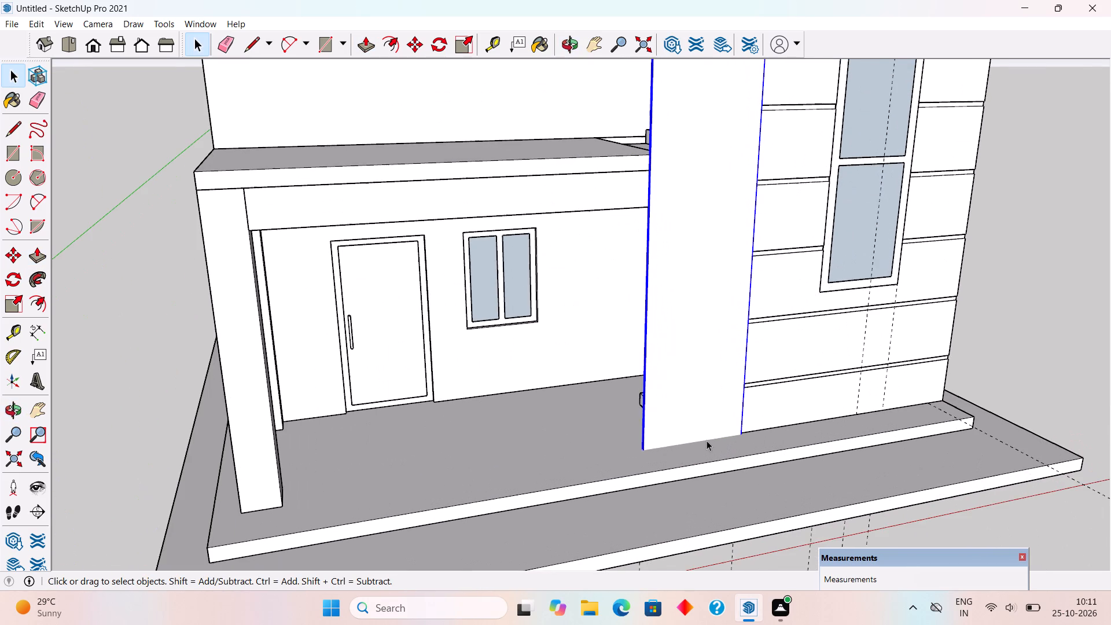
pyautogui.press('m')
pyautogui.click(708, 424)
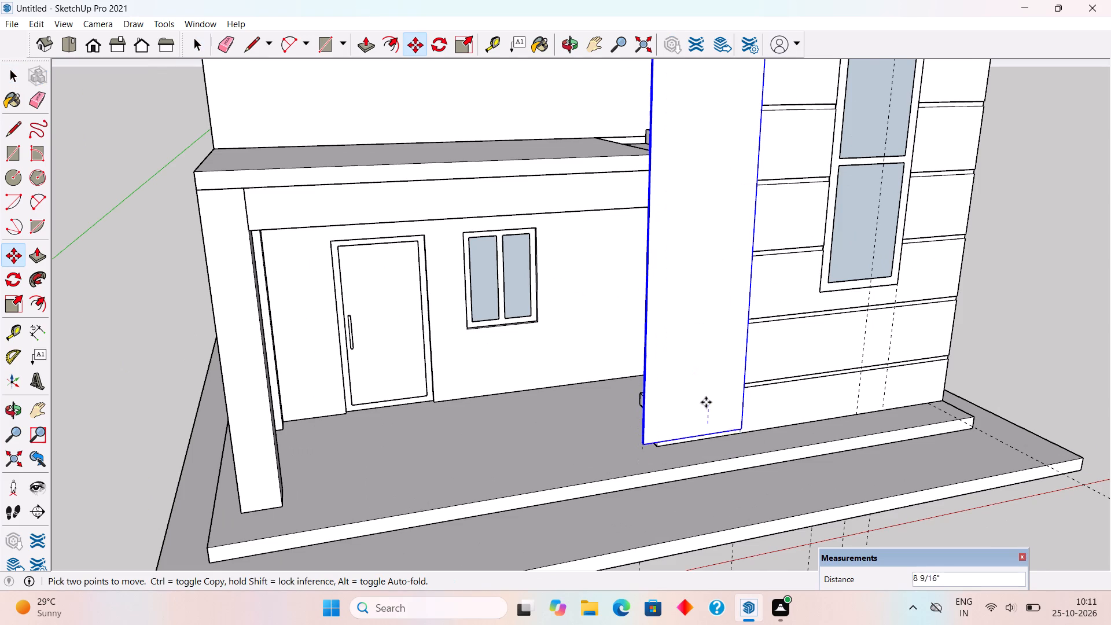
pyautogui.press('6')
pyautogui.hotkey('shift', '"')
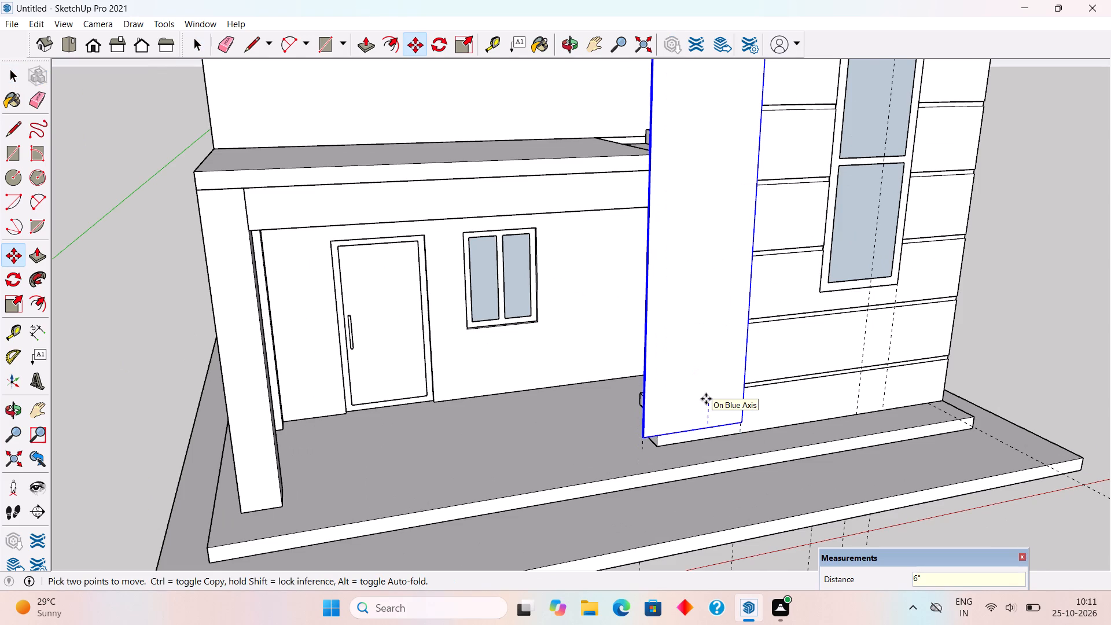
pyautogui.press('Return')
pyautogui.press('space')
pyautogui.click(1003, 399)
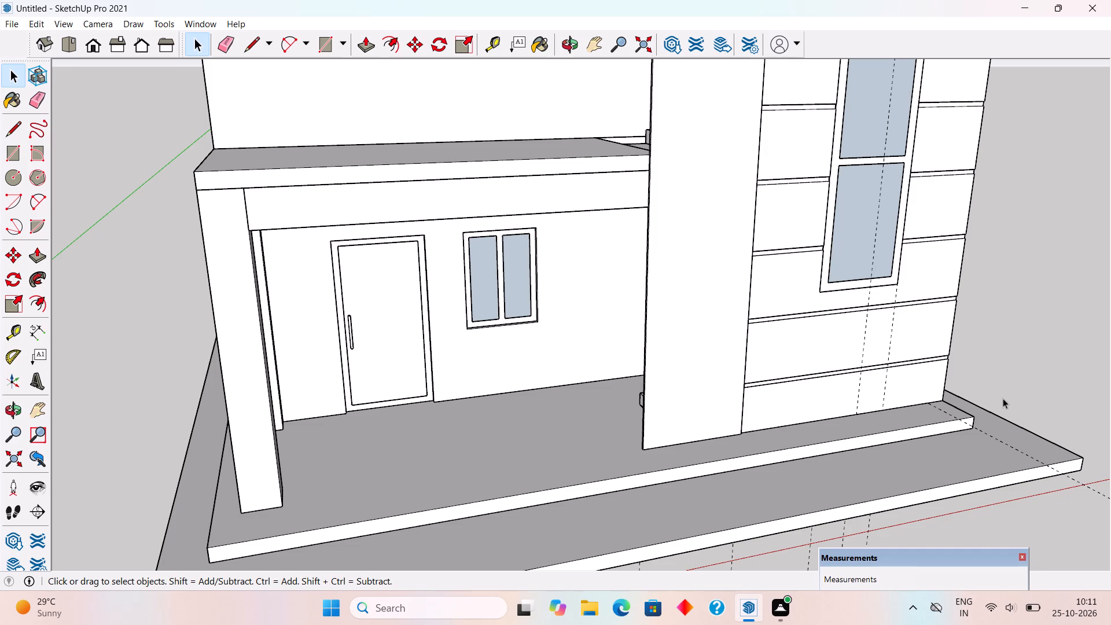
# Place a vertical guide 1' in from the grooved facade's outer edge, on the side away from the porch.
pyautogui.scroll(-1, 985, 421)
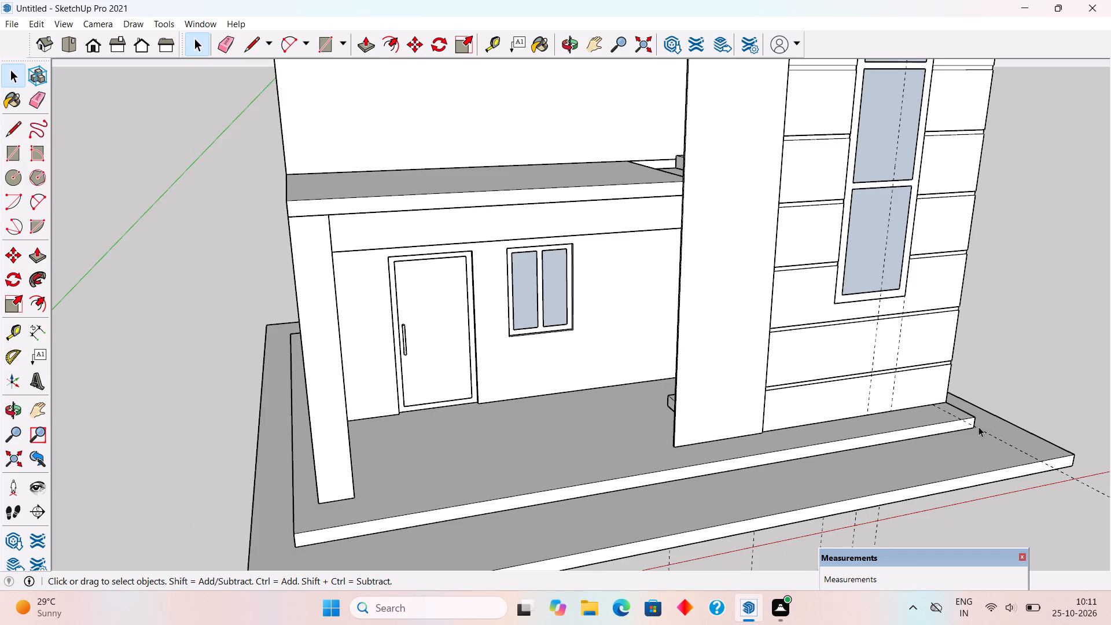
pyautogui.scroll(-4, 887, 418)
pyautogui.scroll(-7, 796, 436)
pyautogui.moveTo(831, 420); pyautogui.dragTo(832, 417, button='middle')
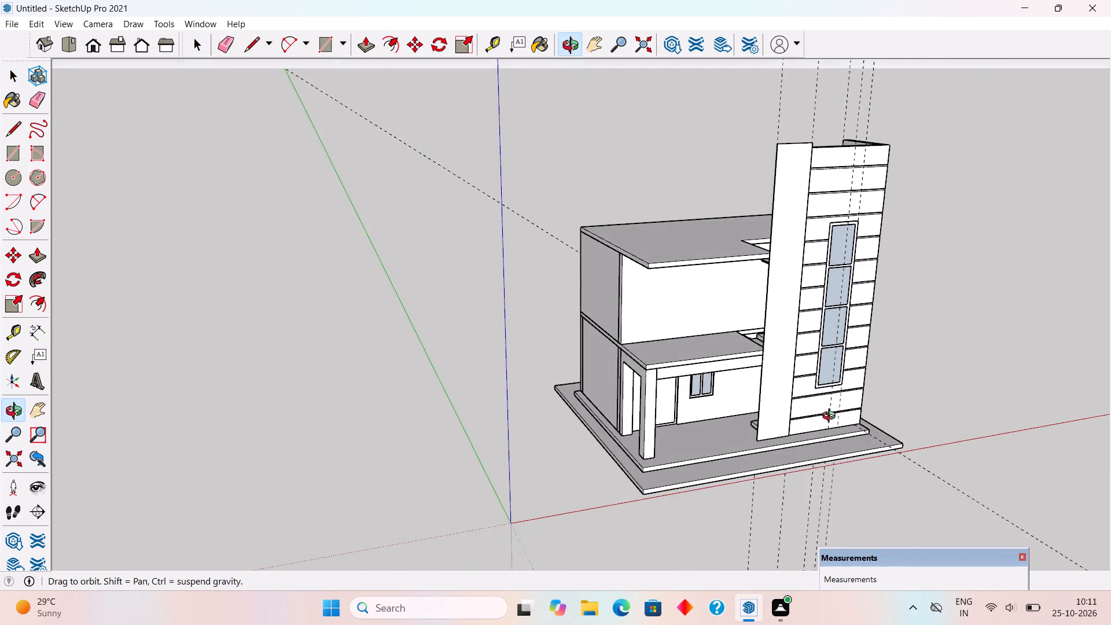
pyautogui.moveTo(832, 417); pyautogui.dragTo(736, 347, button='middle')
pyautogui.scroll(1, 944, 256)
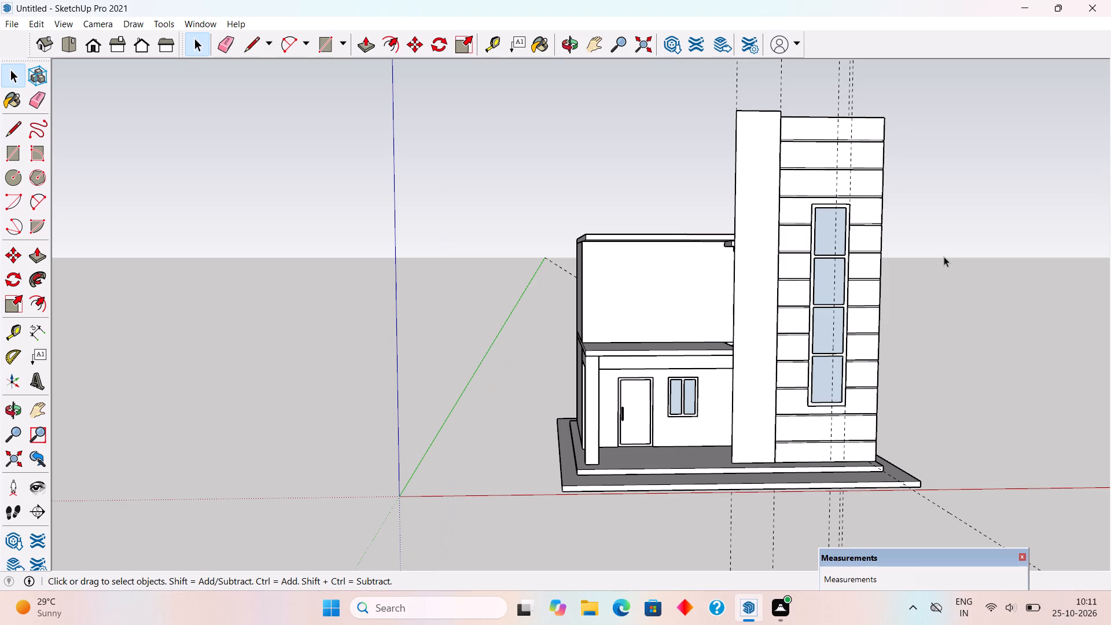
pyautogui.press('t')
pyautogui.scroll(4, 885, 290)
pyautogui.click(876, 296)
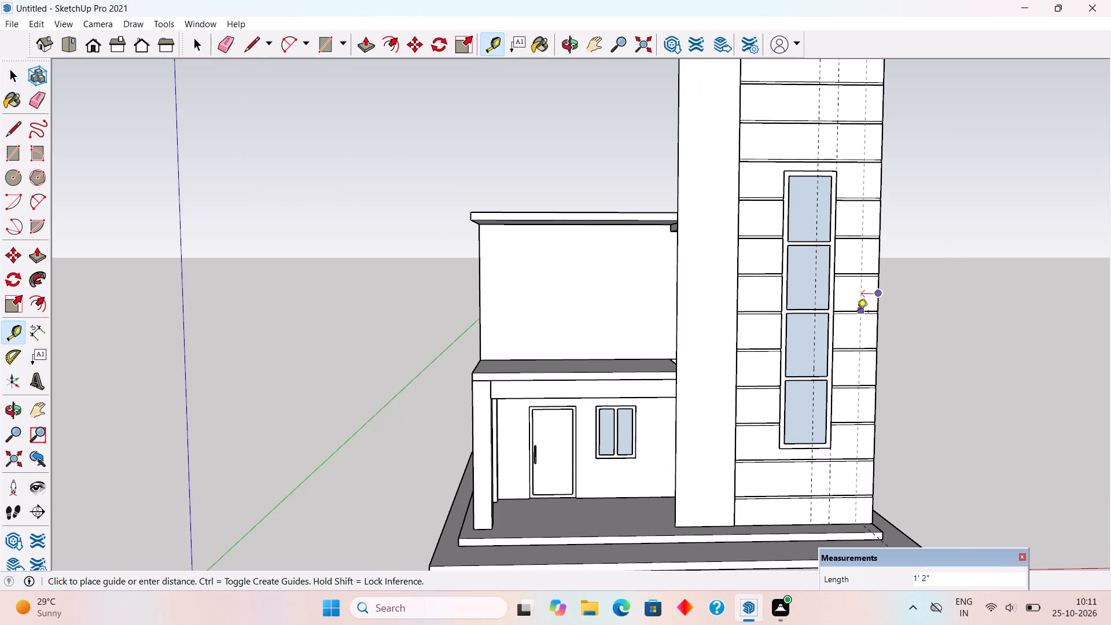
pyautogui.write("1'")
pyautogui.press('Return')
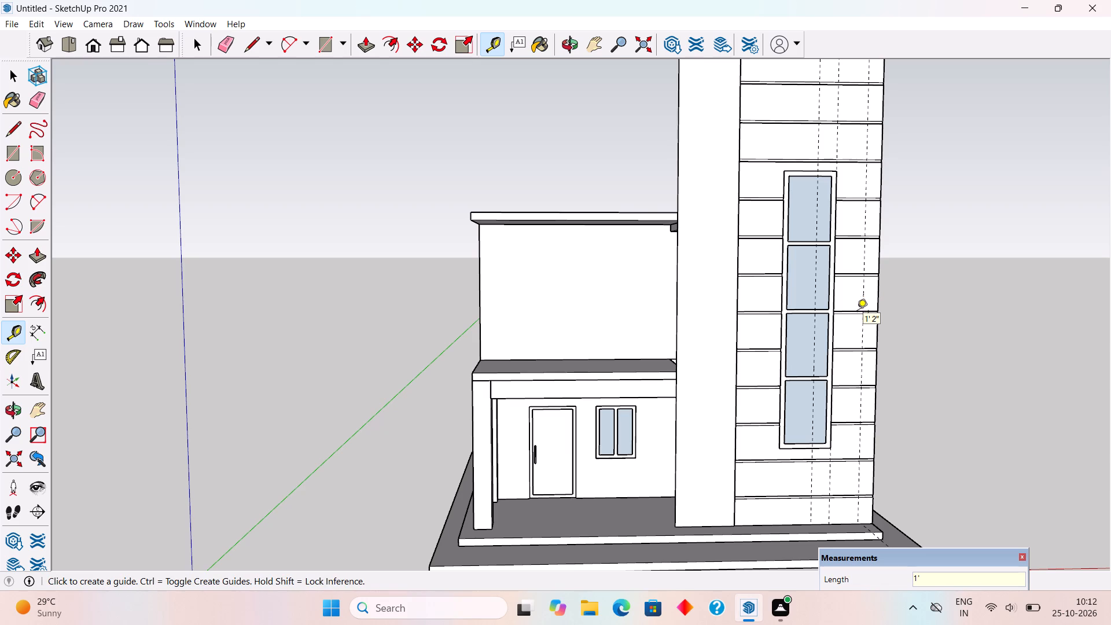
# Draw a 1' by 31' 6" rectangle from the guide at the facade's top edge to the facade's bottom outer corner.
pyautogui.press('r')
pyautogui.scroll(-5, 856, 313)
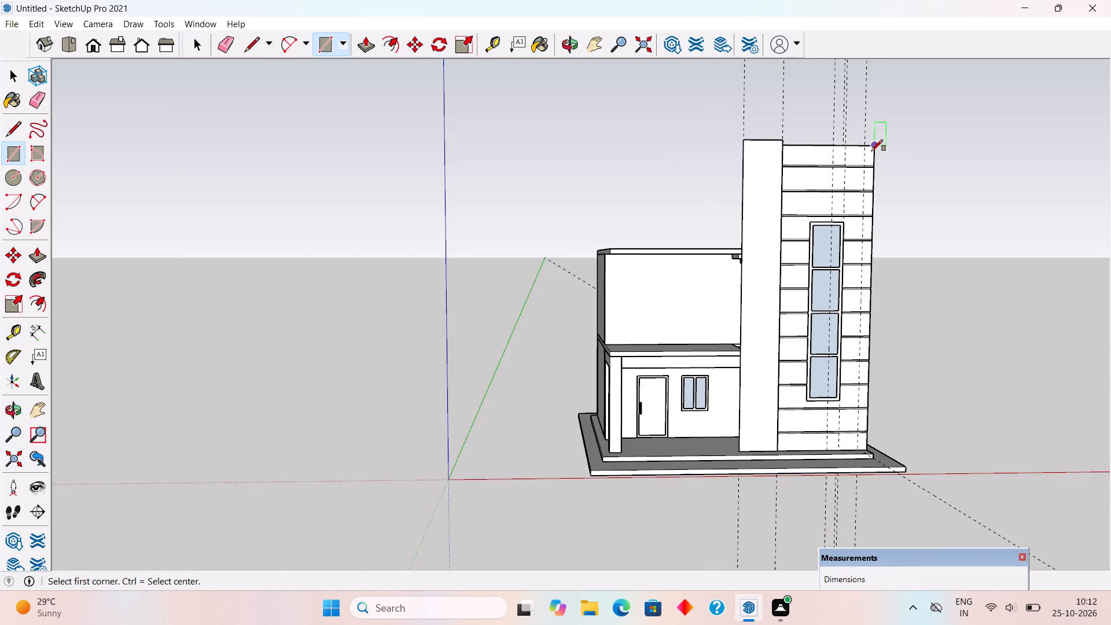
pyautogui.scroll(6, 871, 150)
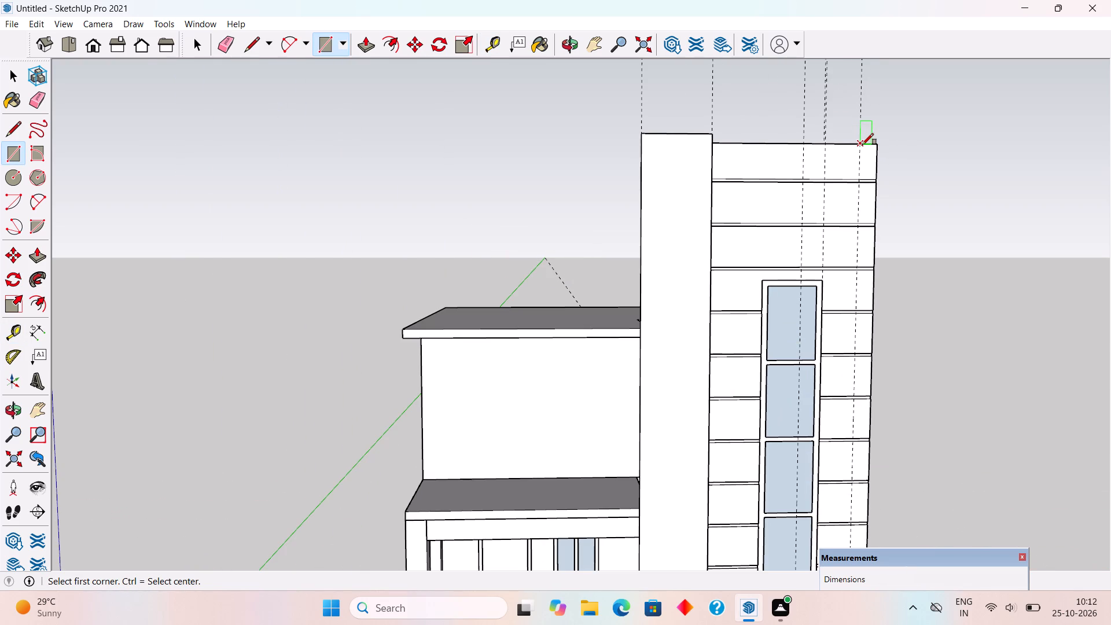
pyautogui.click(862, 145)
pyautogui.scroll(-4, 884, 253)
pyautogui.scroll(-2, 866, 383)
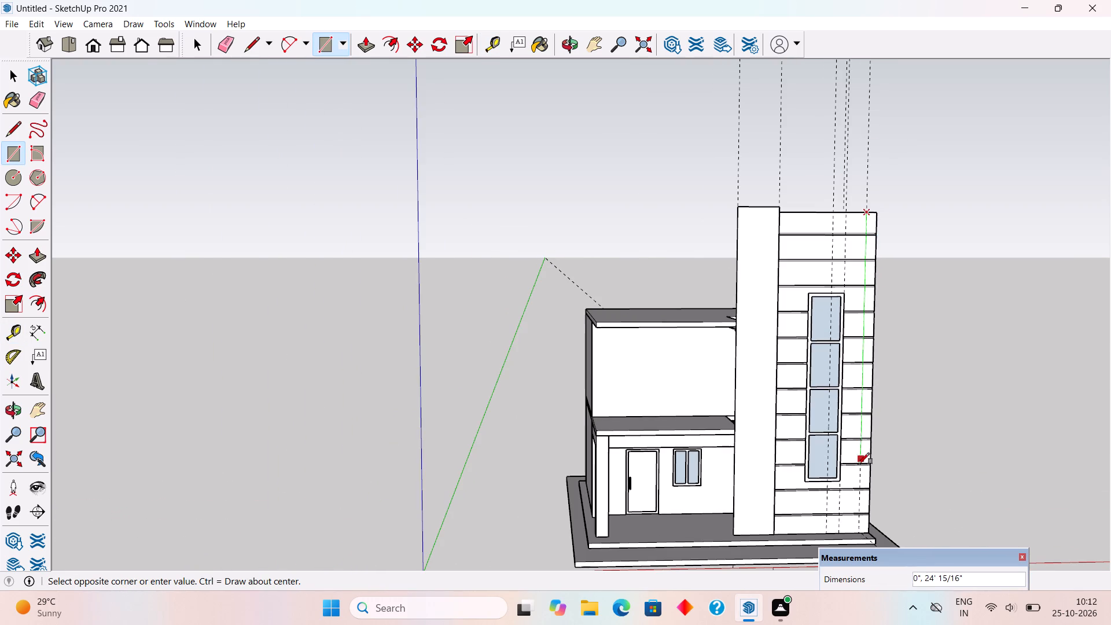
pyautogui.scroll(11, 860, 534)
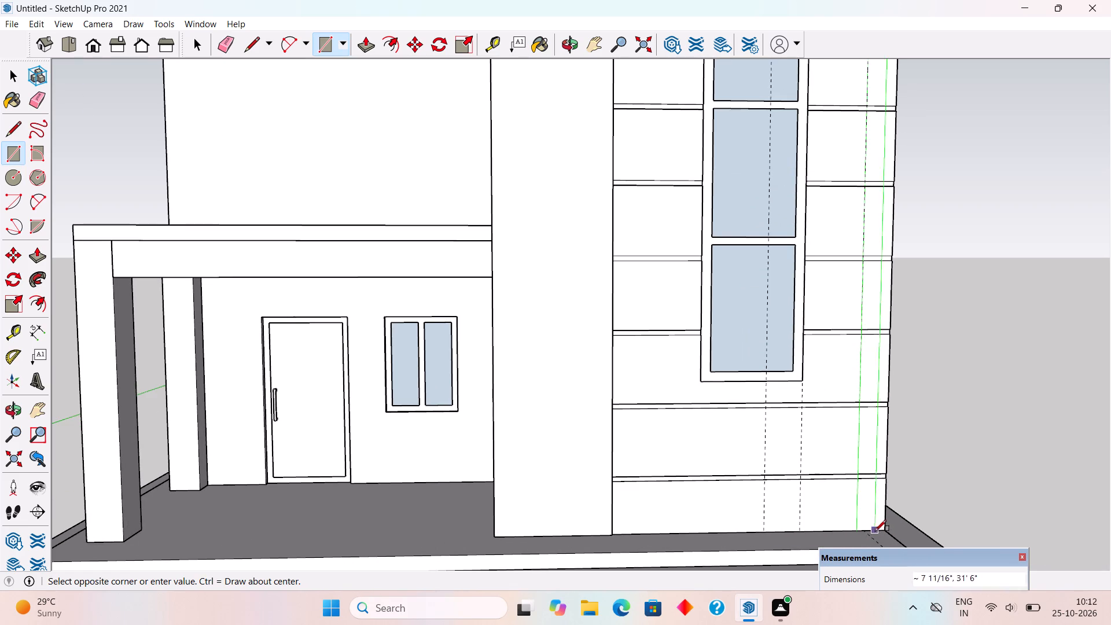
pyautogui.scroll(3, 880, 527)
pyautogui.click(883, 529)
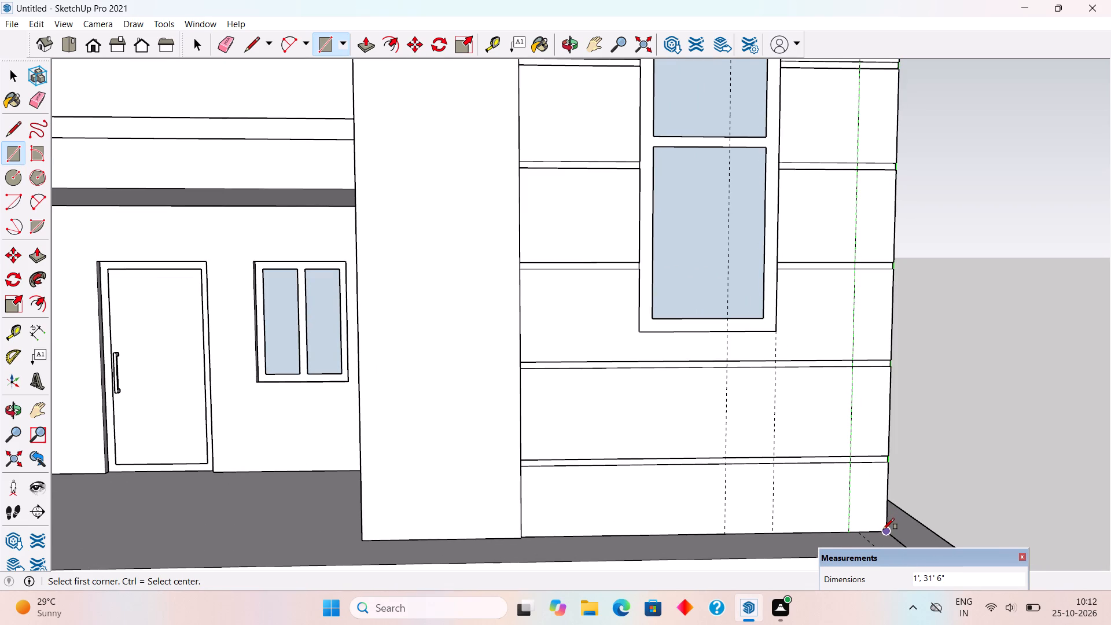
# Extrude the narrow strip at the facade's outer edge 1.5' forward and make it a group.
pyautogui.press('p')
pyautogui.click(867, 515)
pyautogui.scroll(-3, 872, 519)
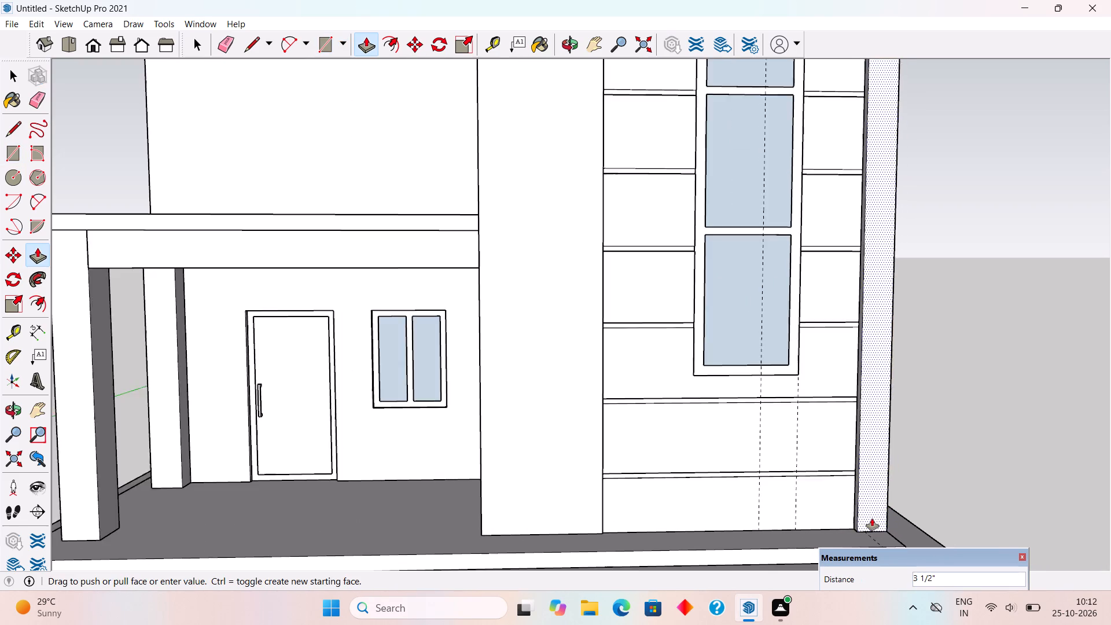
pyautogui.scroll(-6, 872, 519)
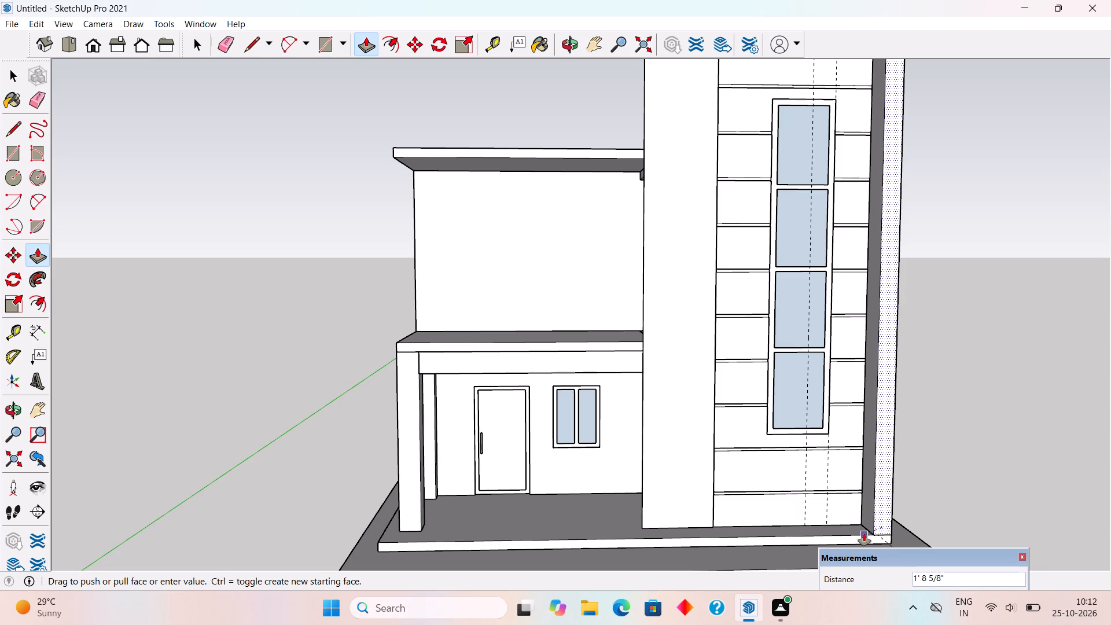
pyautogui.write("1.5'")
pyautogui.press('Return')
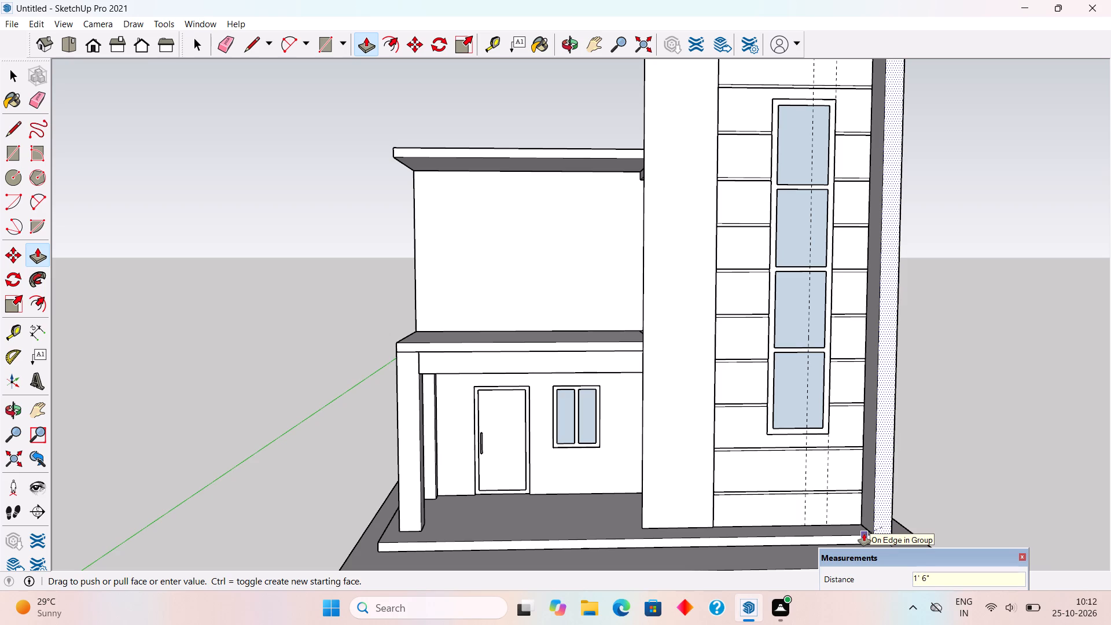
pyautogui.press('space')
pyautogui.tripleClick(870, 517)
pyautogui.rightClick(870, 517)
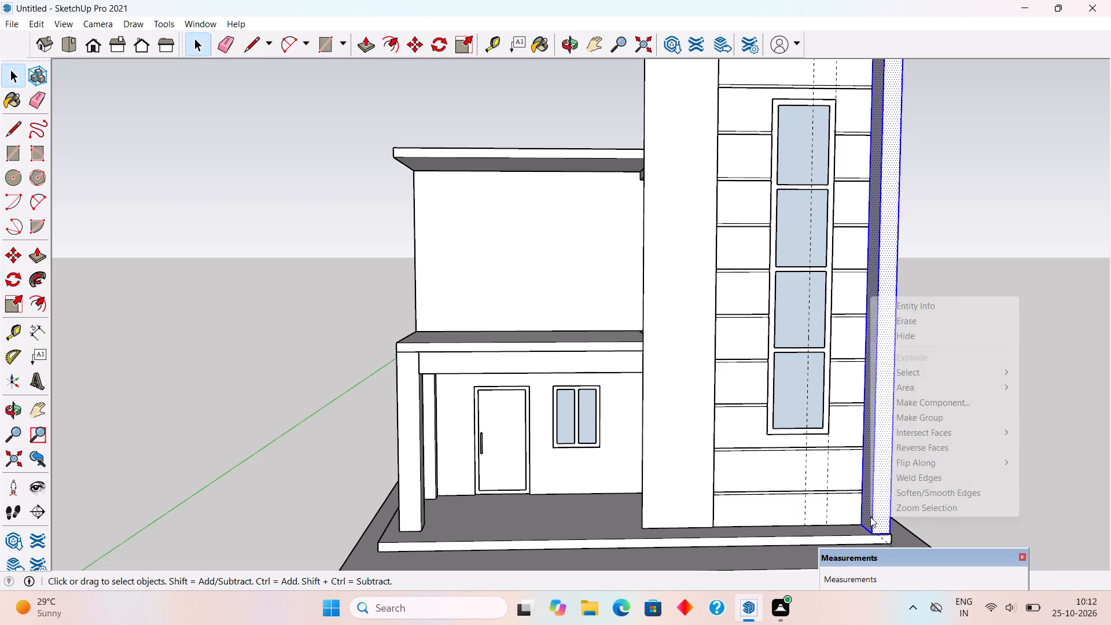
pyautogui.click(925, 422)
# Examine the new projecting fin against the grooved facade, tall panel and plinth from several angles.
pyautogui.scroll(-5, 925, 422)
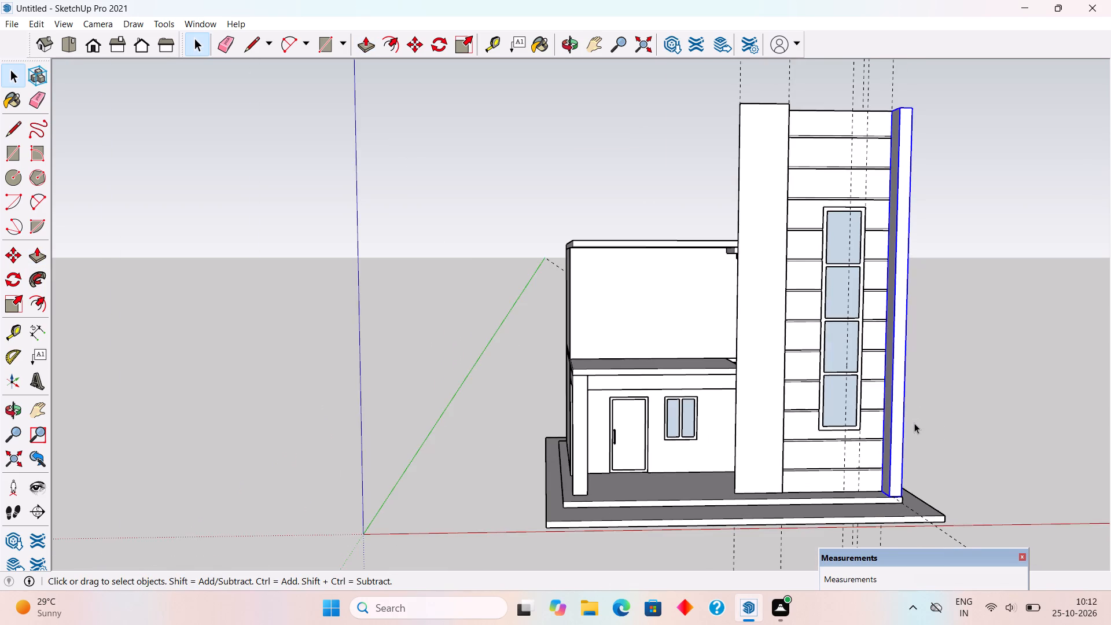
pyautogui.moveTo(903, 418); pyautogui.dragTo(963, 490, button='middle')
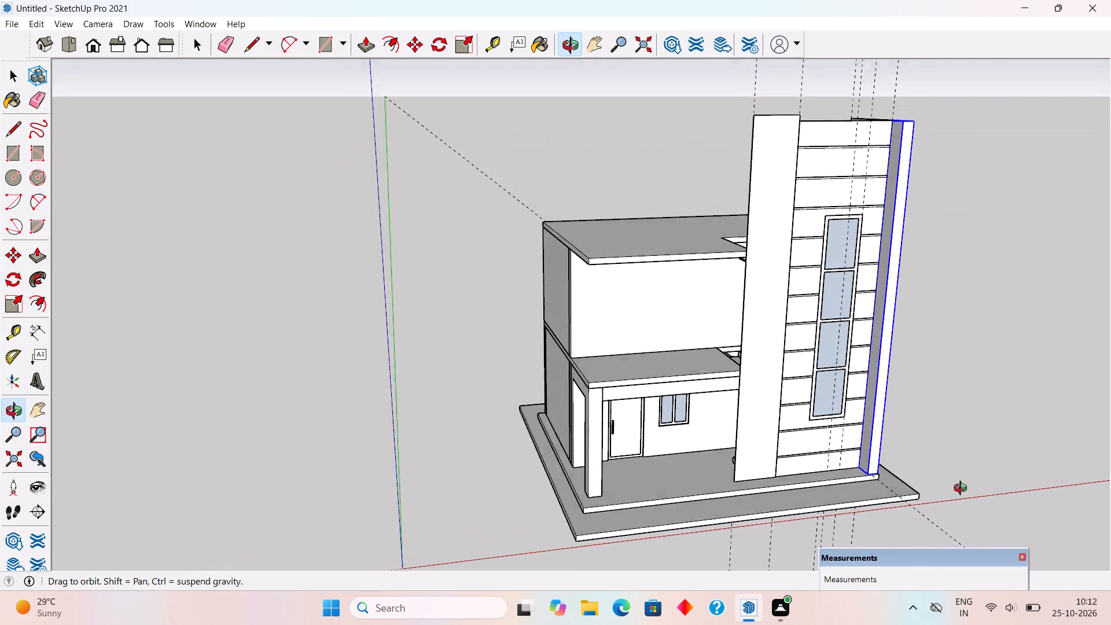
pyautogui.moveTo(963, 490); pyautogui.dragTo(1003, 520, button='middle')
pyautogui.scroll(-2, 860, 495)
pyautogui.moveTo(781, 433); pyautogui.dragTo(834, 448, button='middle')
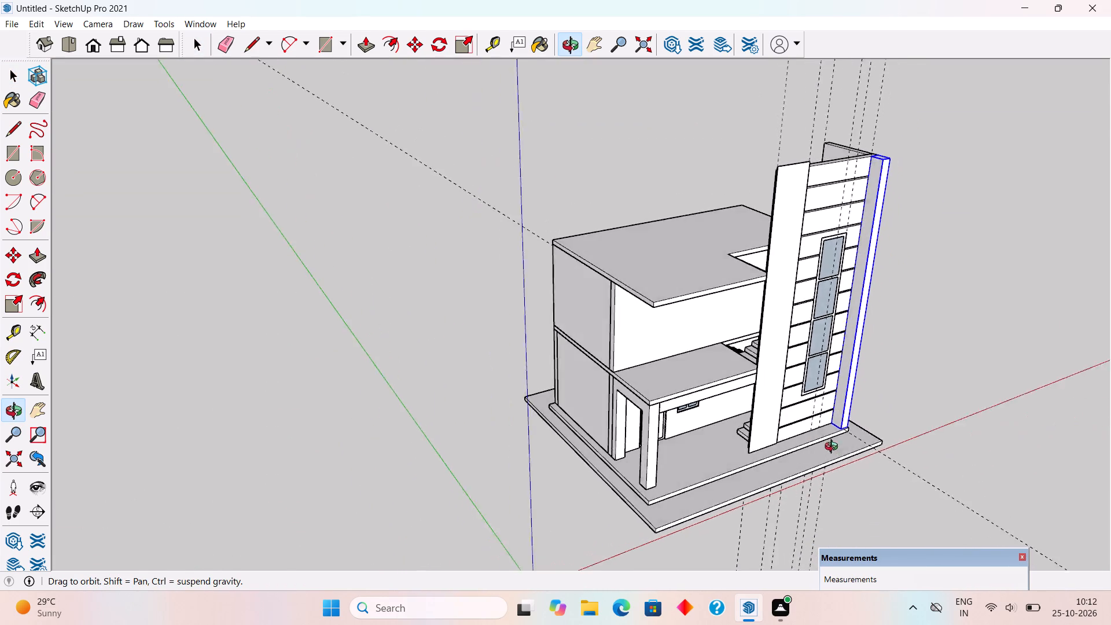
pyautogui.moveTo(834, 448); pyautogui.dragTo(646, 310, button='middle')
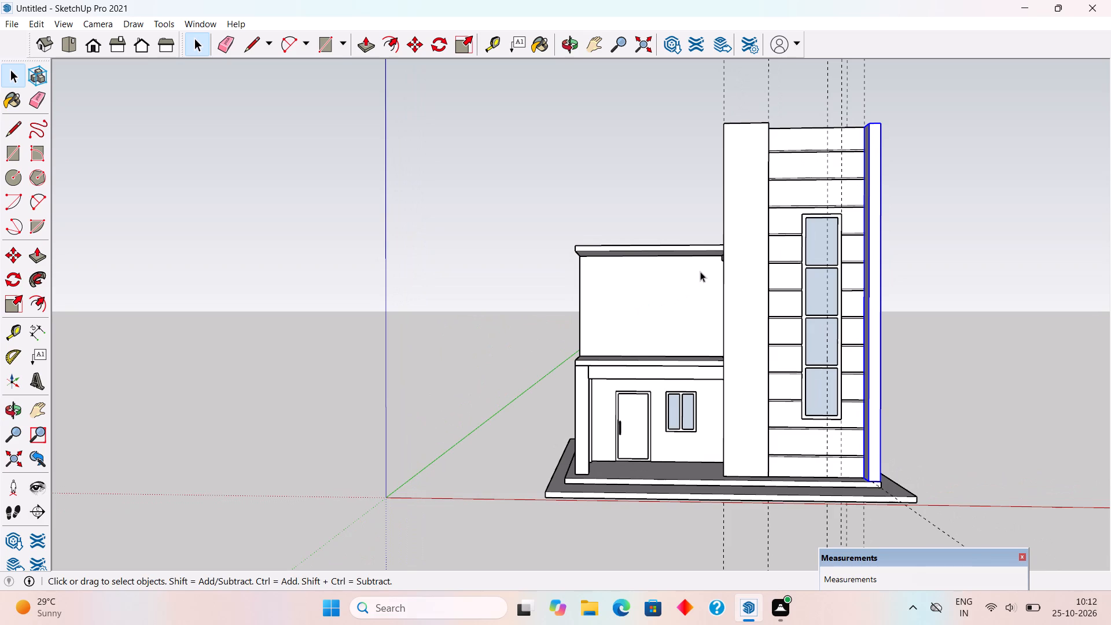
pyautogui.moveTo(862, 193); pyautogui.dragTo(939, 232, button='middle')
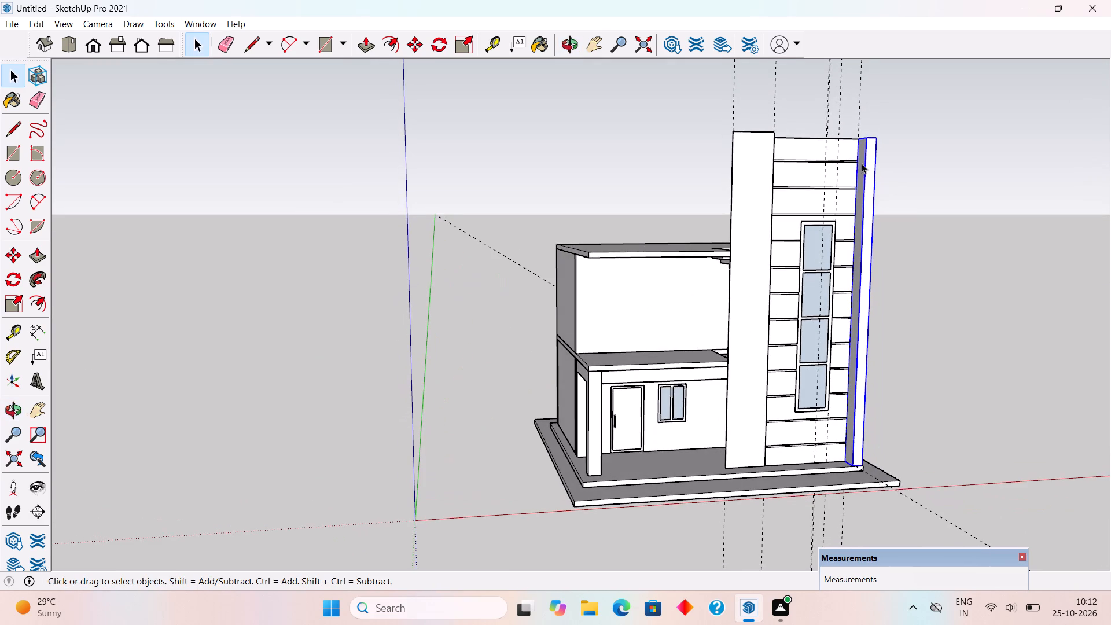
pyautogui.scroll(4, 848, 143)
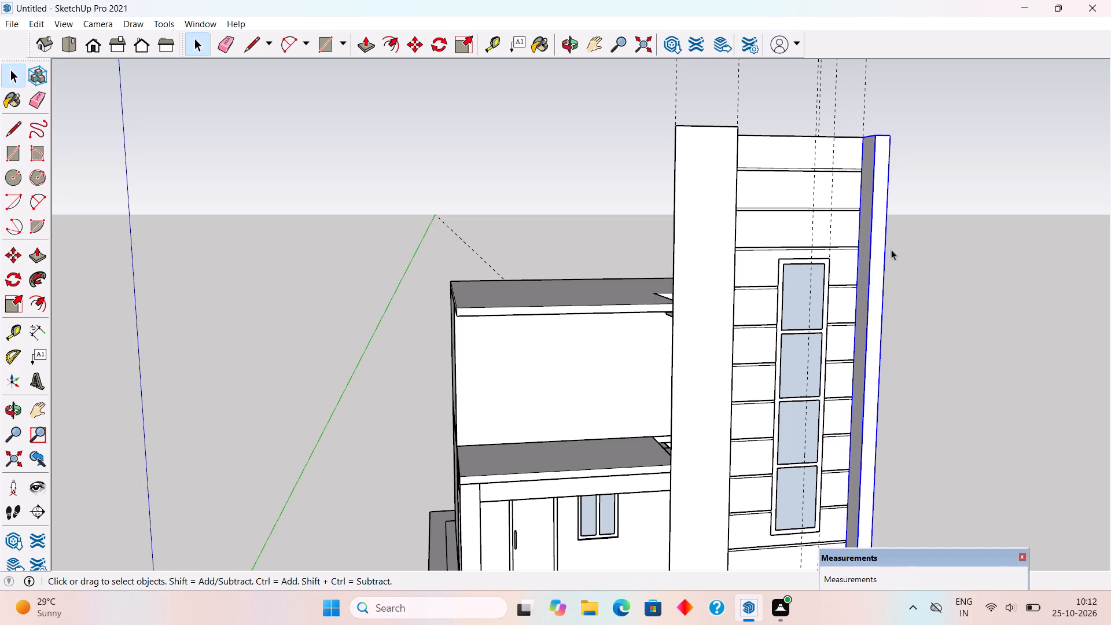
# Draw a 31' 6" by 1' 6" rectangle over the fin's outer side face, from its top front corner to its bottom rear corner.
pyautogui.moveTo(905, 262); pyautogui.dragTo(505, 233, button='middle')
pyautogui.scroll(-2, 505, 233)
pyautogui.moveTo(503, 245); pyautogui.dragTo(466, 312, button='middle')
pyautogui.scroll(3, 546, 185)
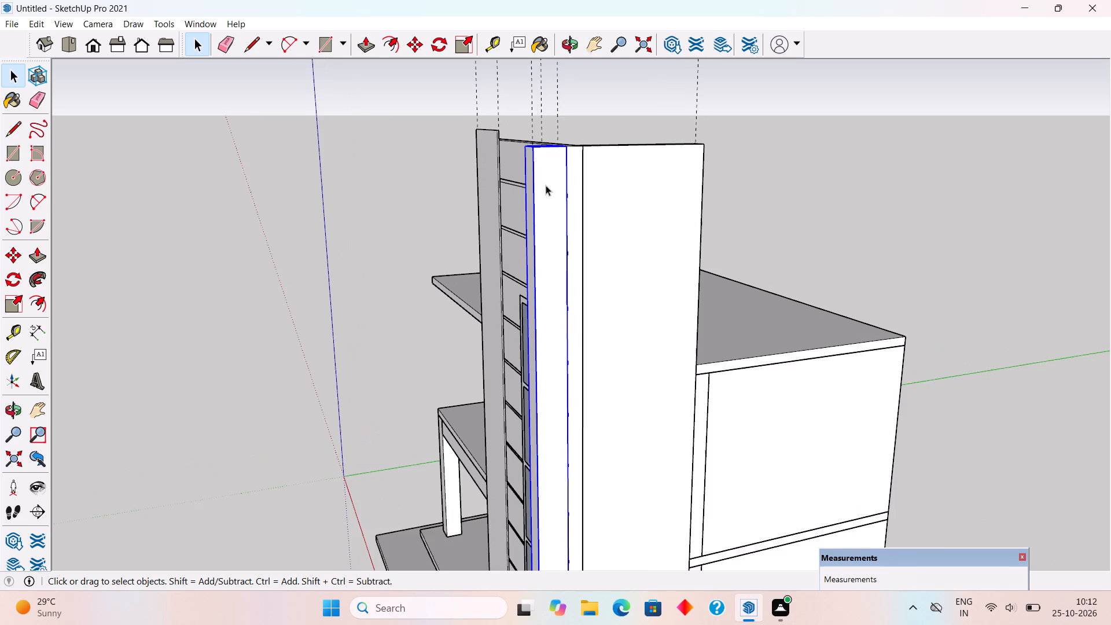
pyautogui.scroll(1, 546, 185)
pyautogui.click(733, 169)
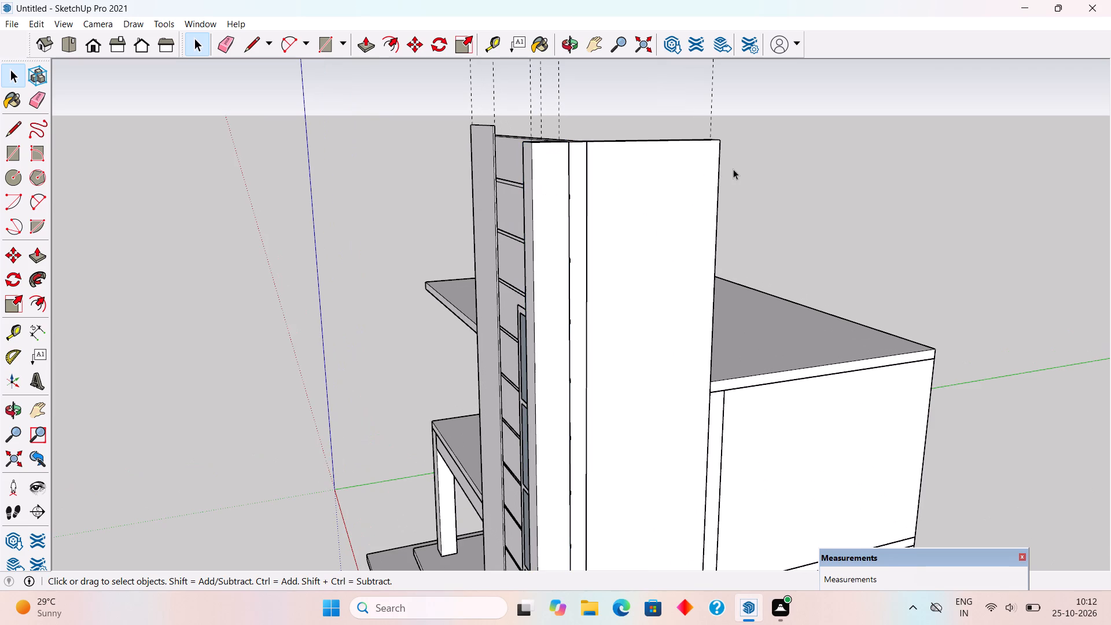
pyautogui.press('r')
pyautogui.click(534, 146)
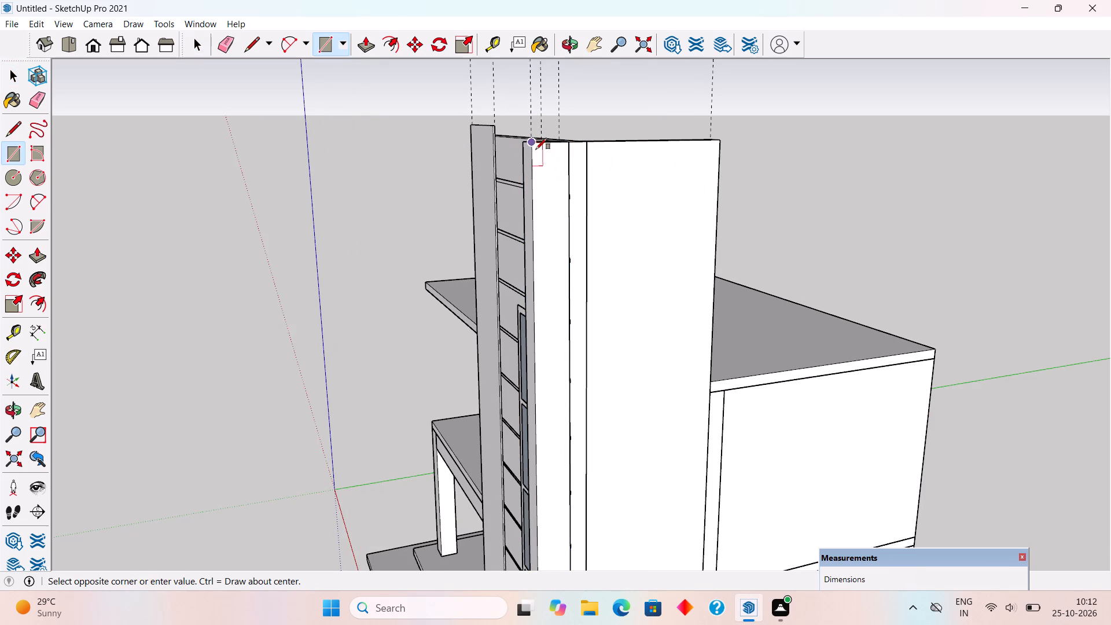
pyautogui.scroll(-9, 562, 226)
pyautogui.scroll(7, 558, 550)
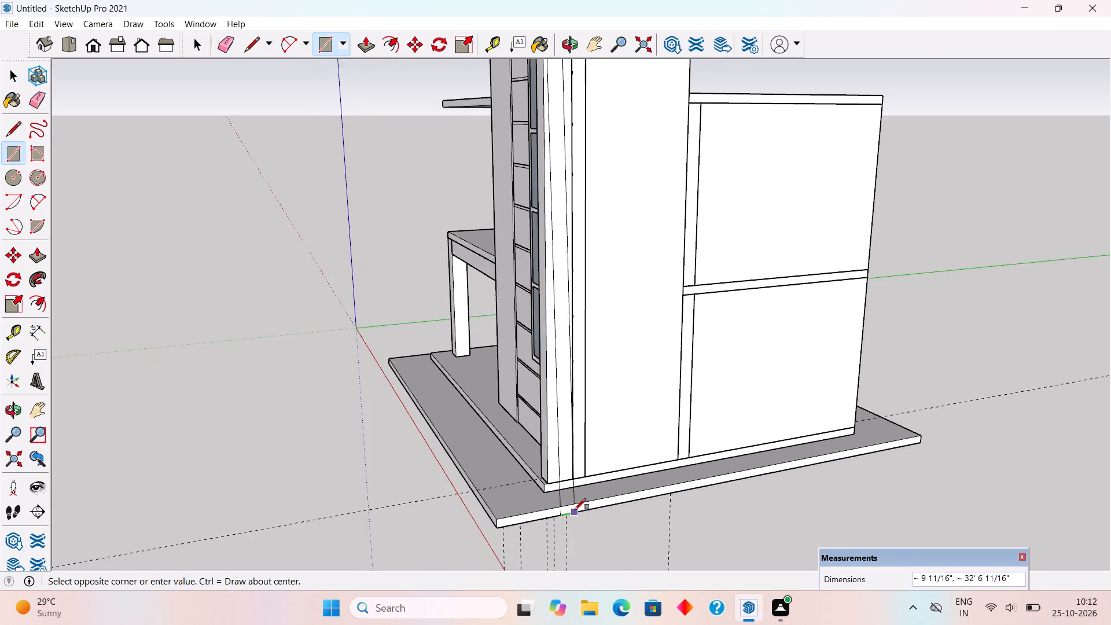
pyautogui.scroll(11, 575, 506)
pyautogui.scroll(4, 571, 458)
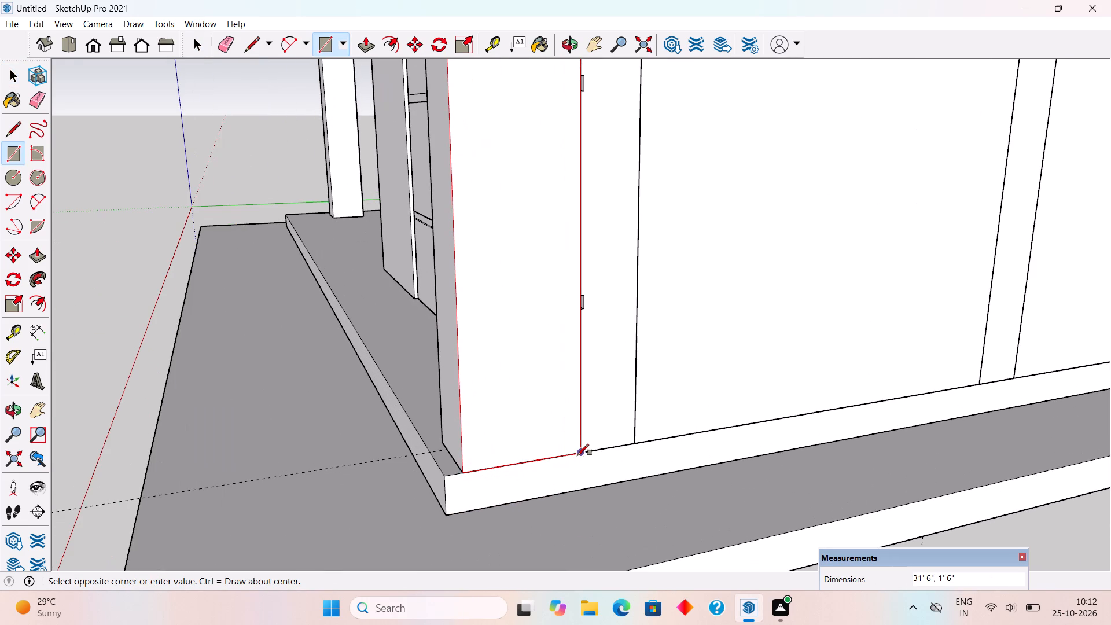
pyautogui.click(577, 455)
# Extrude the rectangle on the fin's outer side 3" outward and make it a group.
pyautogui.press('p')
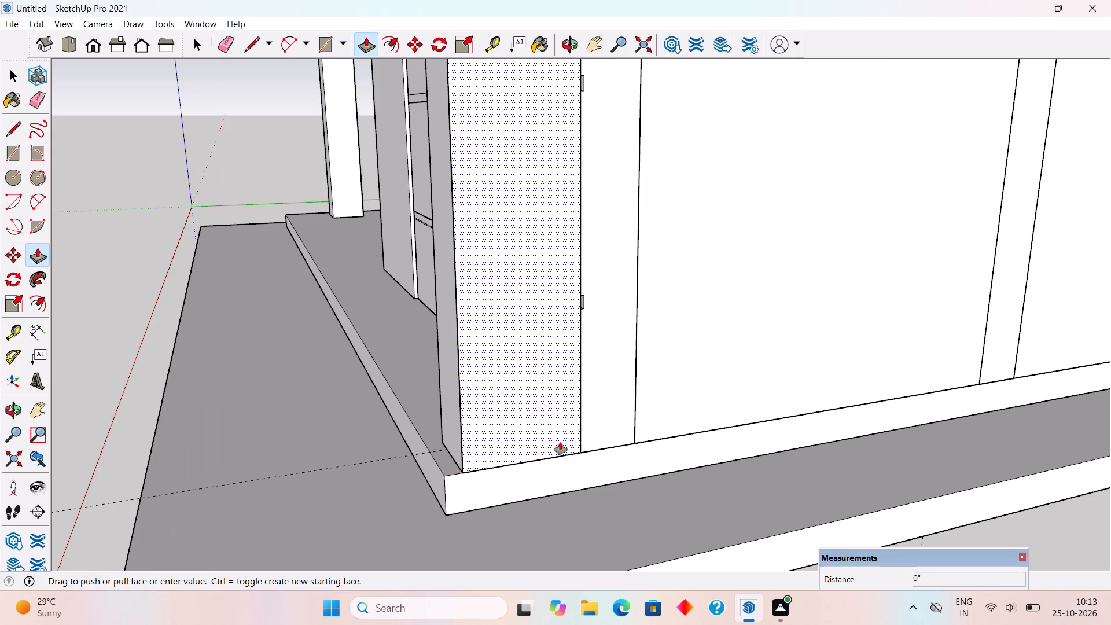
pyautogui.click(560, 442)
pyautogui.write('3"')
pyautogui.press('Return')
pyautogui.press('space')
pyautogui.tripleClick(550, 442)
pyautogui.rightClick(550, 443)
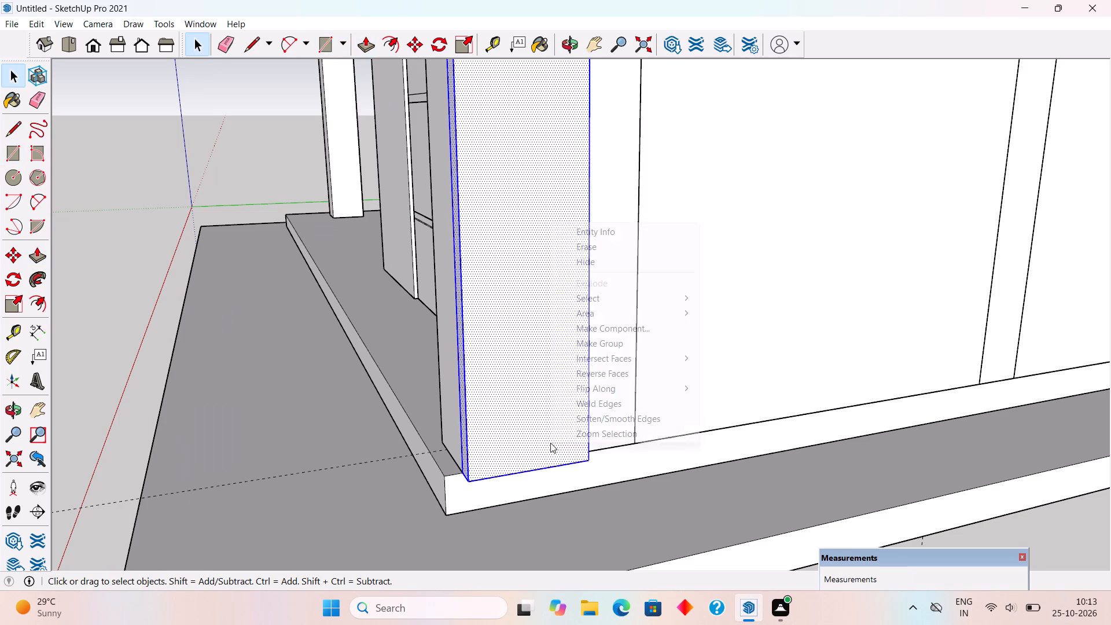
pyautogui.click(574, 338)
# Examine the fin and its side cladding on the building from the corner and the front.
pyautogui.moveTo(504, 411); pyautogui.dragTo(727, 358, button='middle')
pyautogui.scroll(-4, 721, 365)
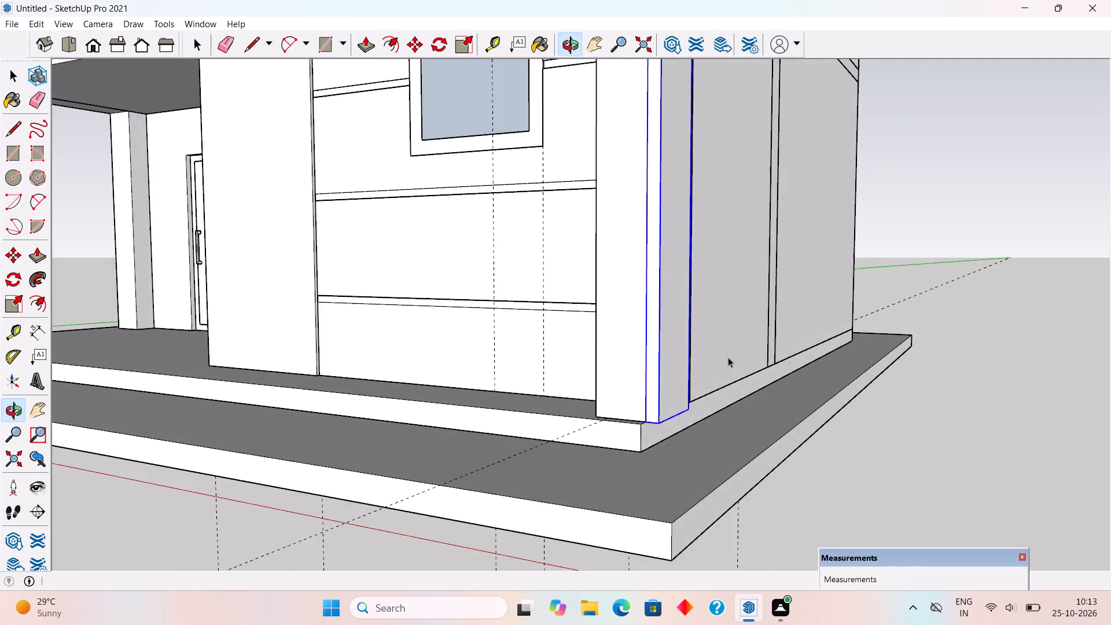
pyautogui.scroll(-8, 700, 369)
pyautogui.scroll(-1, 454, 427)
pyautogui.moveTo(475, 439); pyautogui.dragTo(631, 486, button='middle')
pyautogui.scroll(-9, 631, 486)
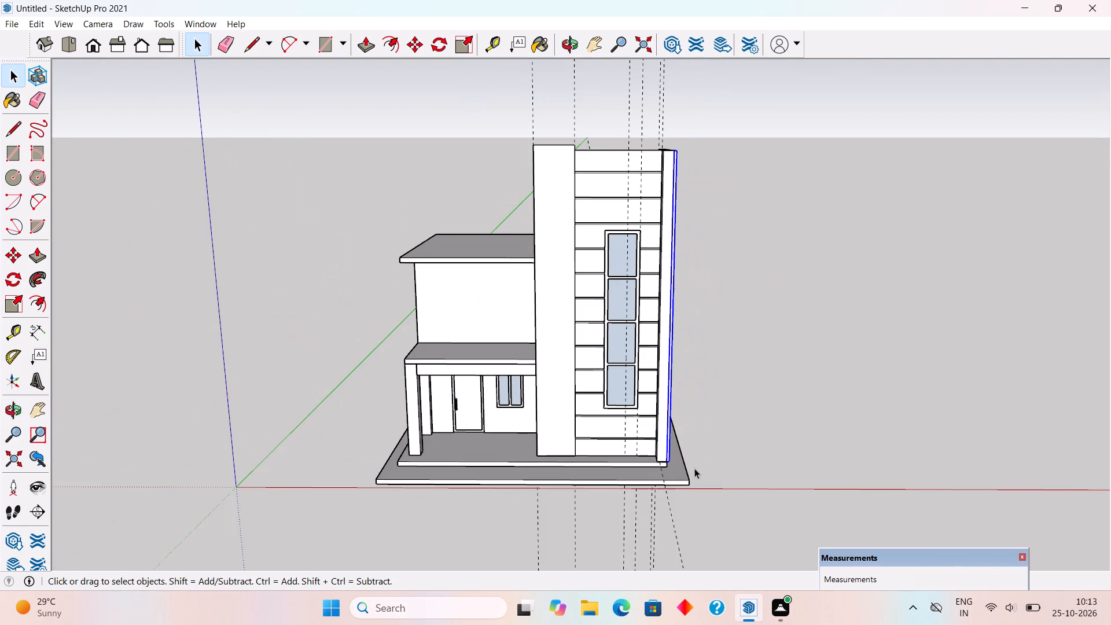
pyautogui.click(752, 444)
pyautogui.moveTo(674, 439); pyautogui.dragTo(744, 421, button='middle')
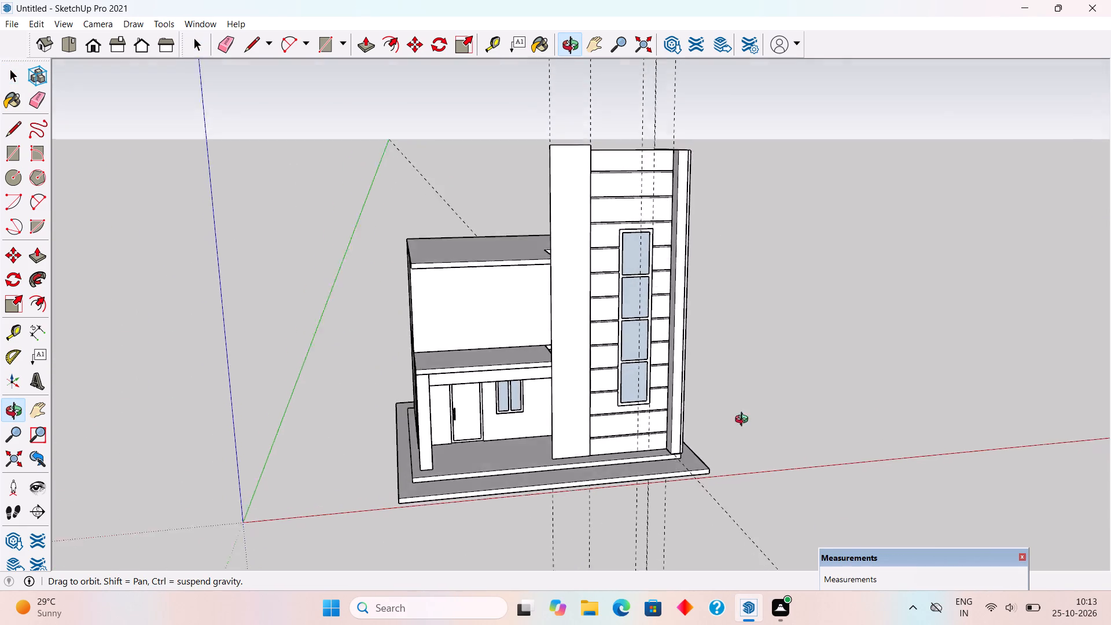
# Place full-length vertical guides along the ground-floor door's left edge and the neighbouring window's right edge.
pyautogui.moveTo(744, 421); pyautogui.dragTo(723, 363, button='middle')
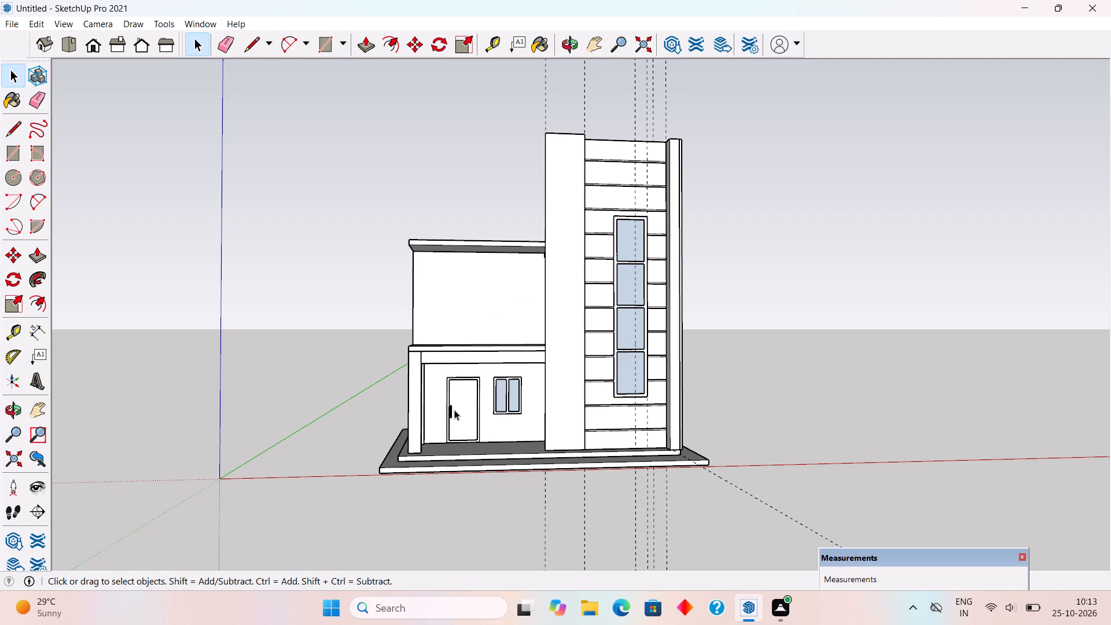
pyautogui.press('t')
pyautogui.scroll(10, 442, 417)
pyautogui.doubleClick(446, 392)
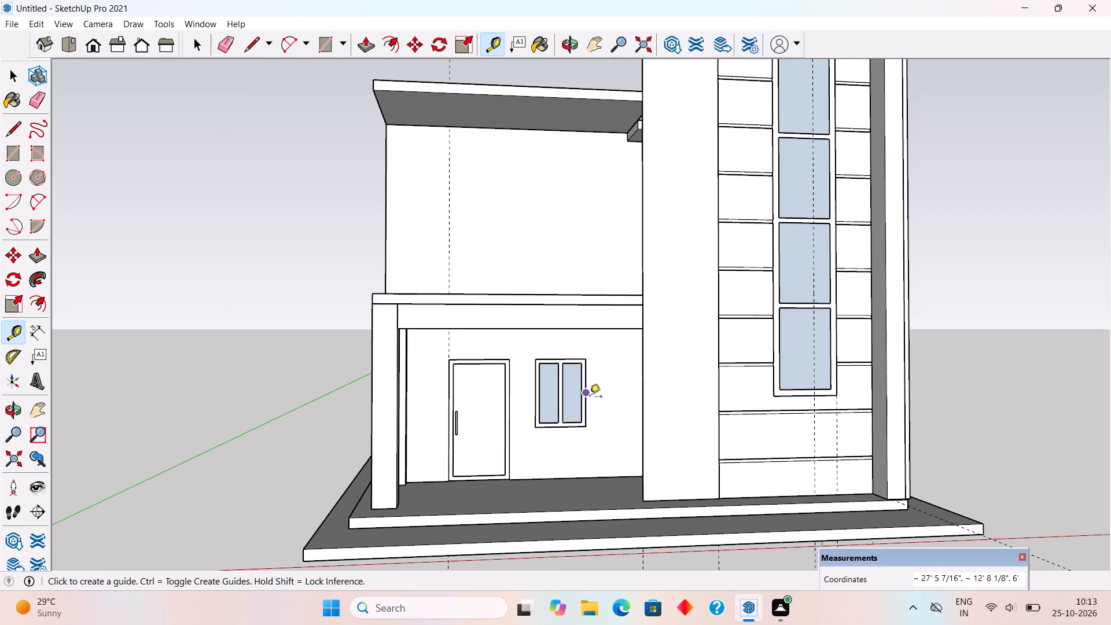
pyautogui.doubleClick(590, 398)
pyautogui.moveTo(590, 398); pyautogui.dragTo(588, 433, button='middle')
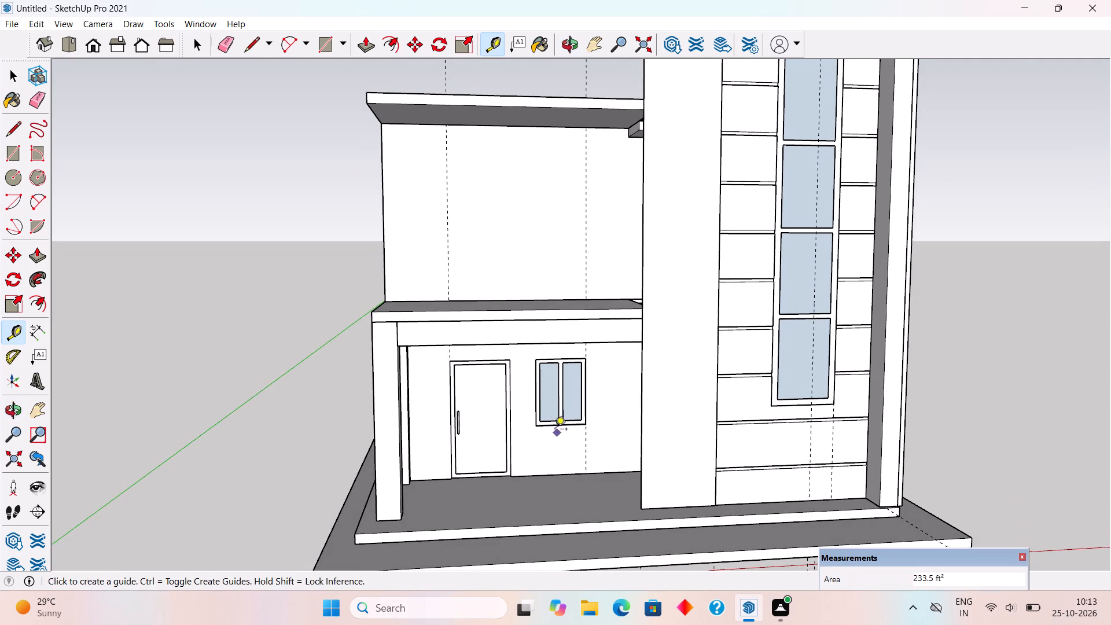
# Place a guide along the ground-floor window's bottom edge and a vertical guide 1' 6" in from its right edge, through its centre.
pyautogui.scroll(12, 551, 407)
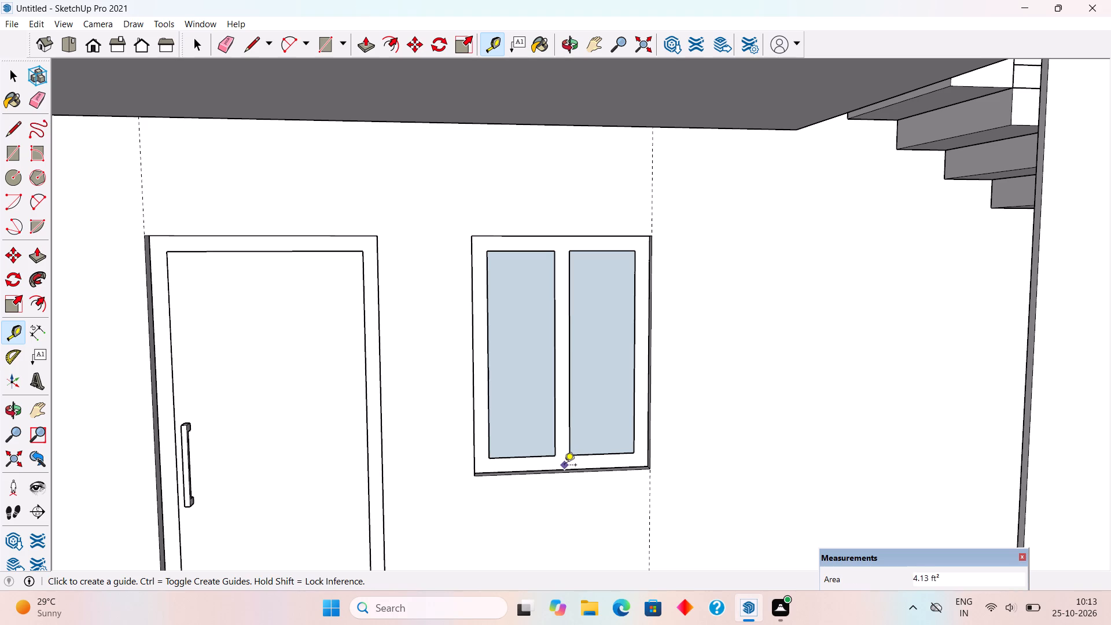
pyautogui.doubleClick(569, 475)
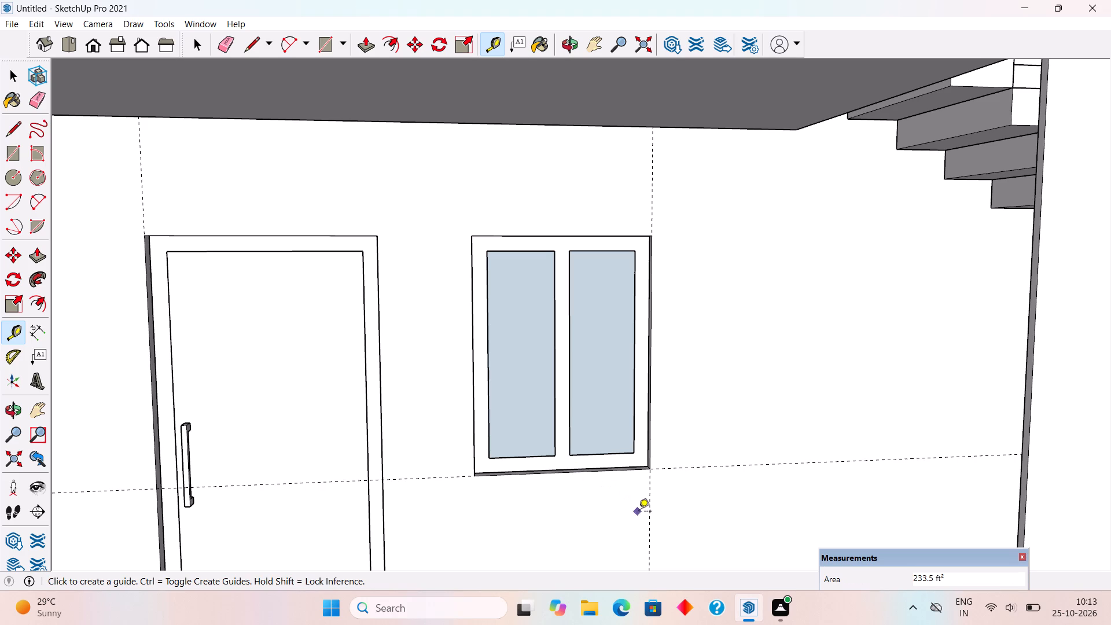
pyautogui.click(650, 513)
pyautogui.click(572, 479)
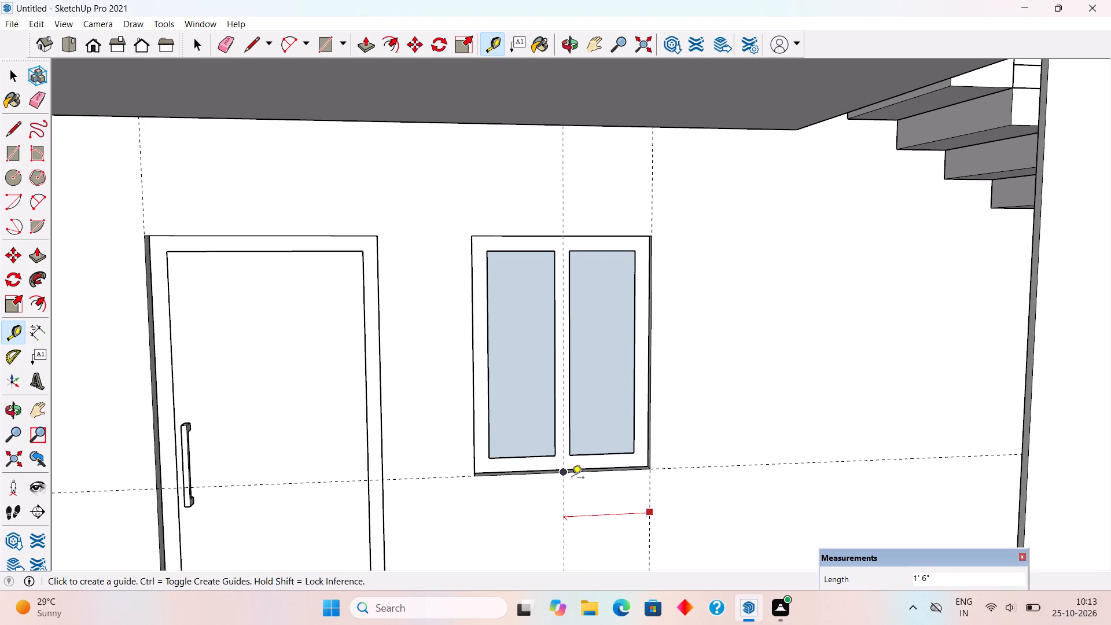
# Place a horizontal guide on the upper-floor front wall 7' above the floor slab.
pyautogui.moveTo(572, 479); pyautogui.dragTo(610, 542, button='middle')
pyautogui.scroll(-9, 610, 542)
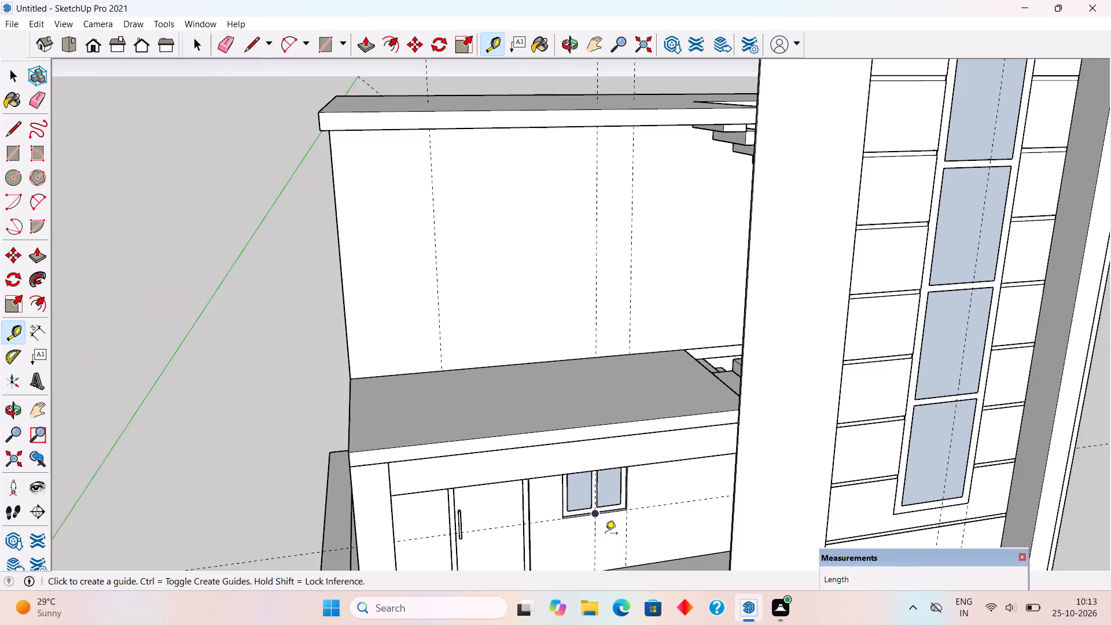
pyautogui.scroll(-5, 605, 534)
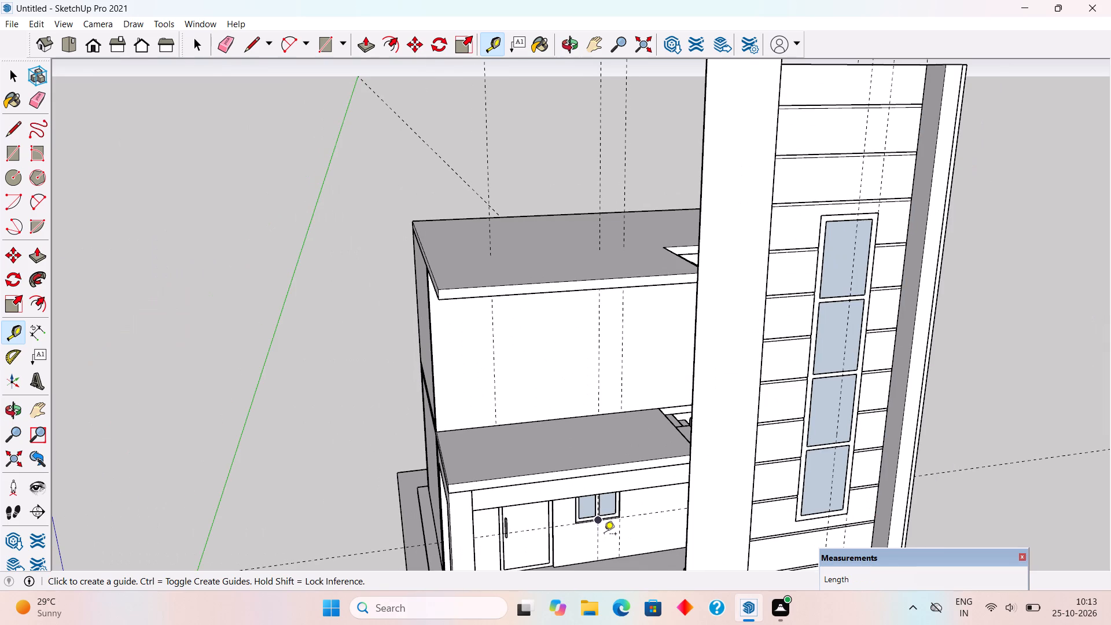
pyautogui.moveTo(601, 531); pyautogui.dragTo(606, 473, button='middle')
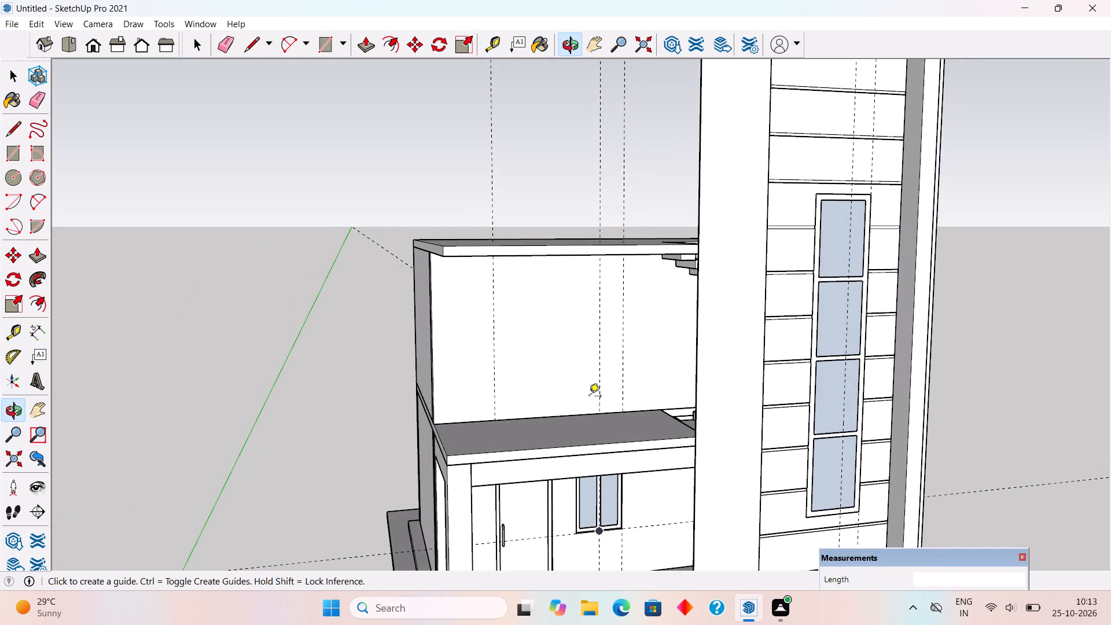
pyautogui.scroll(4, 579, 418)
pyautogui.click(558, 415)
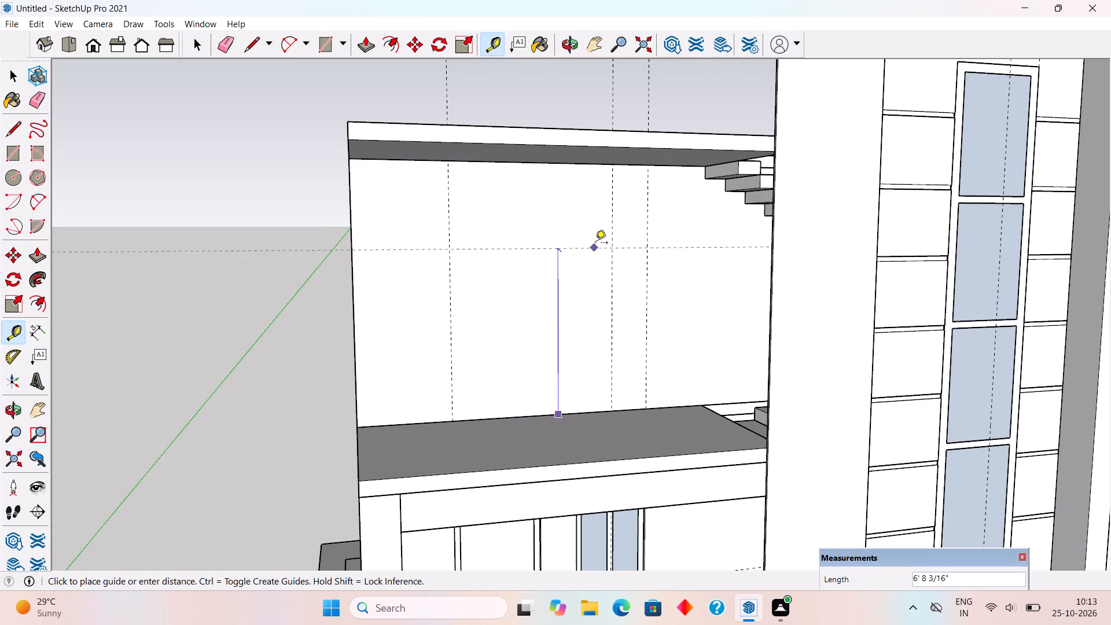
pyautogui.write("7'")
pyautogui.press('Return')
pyautogui.press('space')
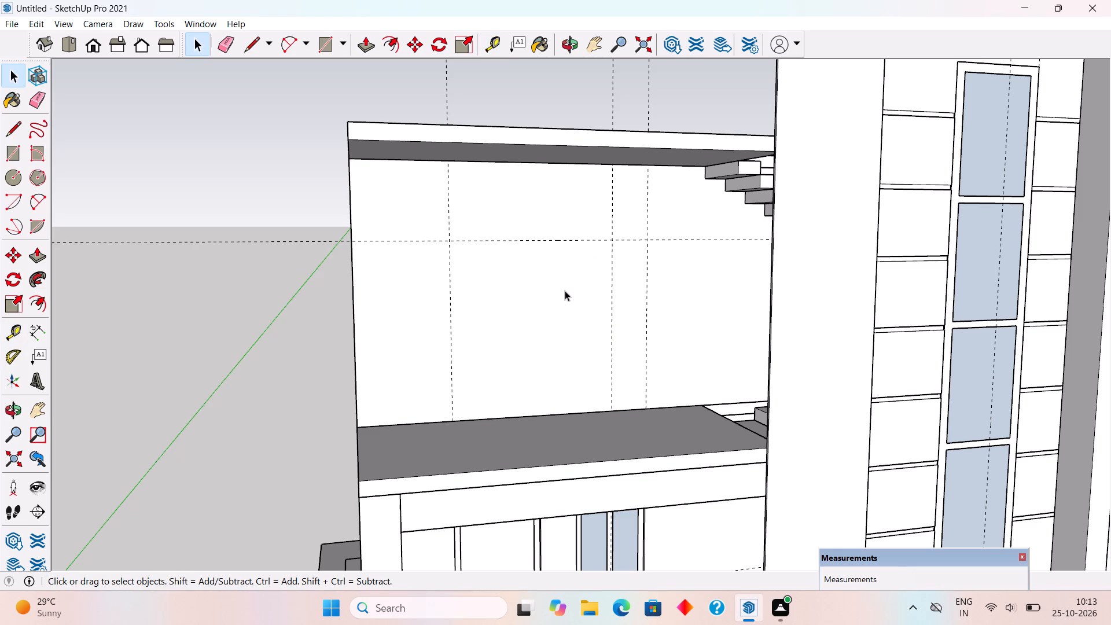
# Inside the upper wall's group, draw a 7' by 6' 6" rectangle from the door-edge guide to the window-centre guide, down to the floor.
pyautogui.tripleClick(564, 291)
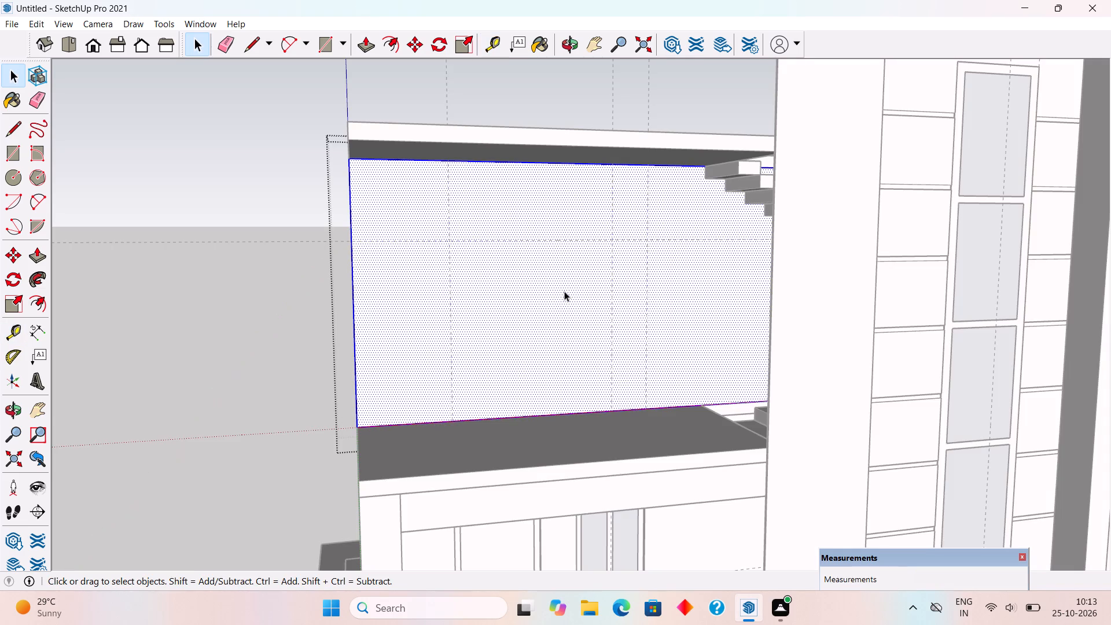
pyautogui.press('r')
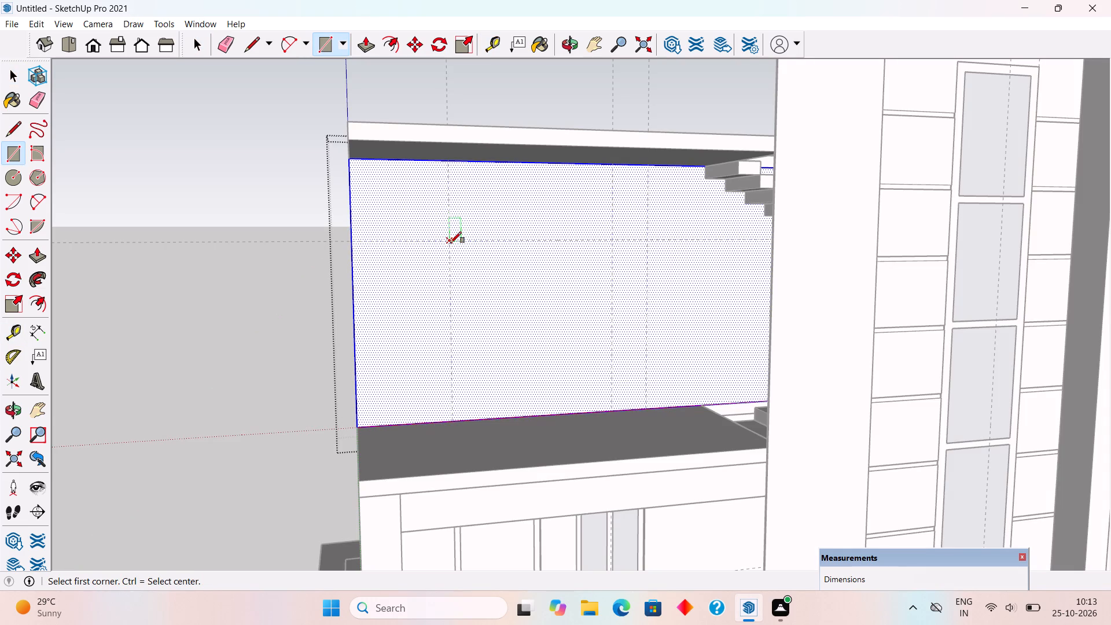
pyautogui.click(450, 243)
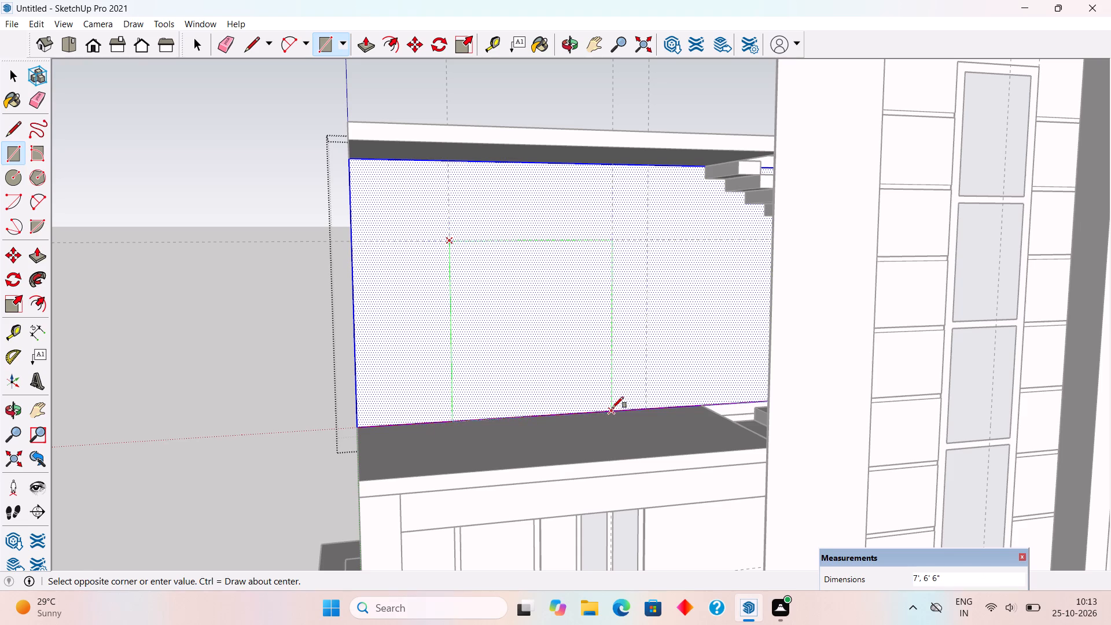
pyautogui.click(613, 408)
# Place a vertical guide 2' inside the new rectangle's right edge on the upper wall.
pyautogui.moveTo(612, 396); pyautogui.dragTo(494, 369, button='middle')
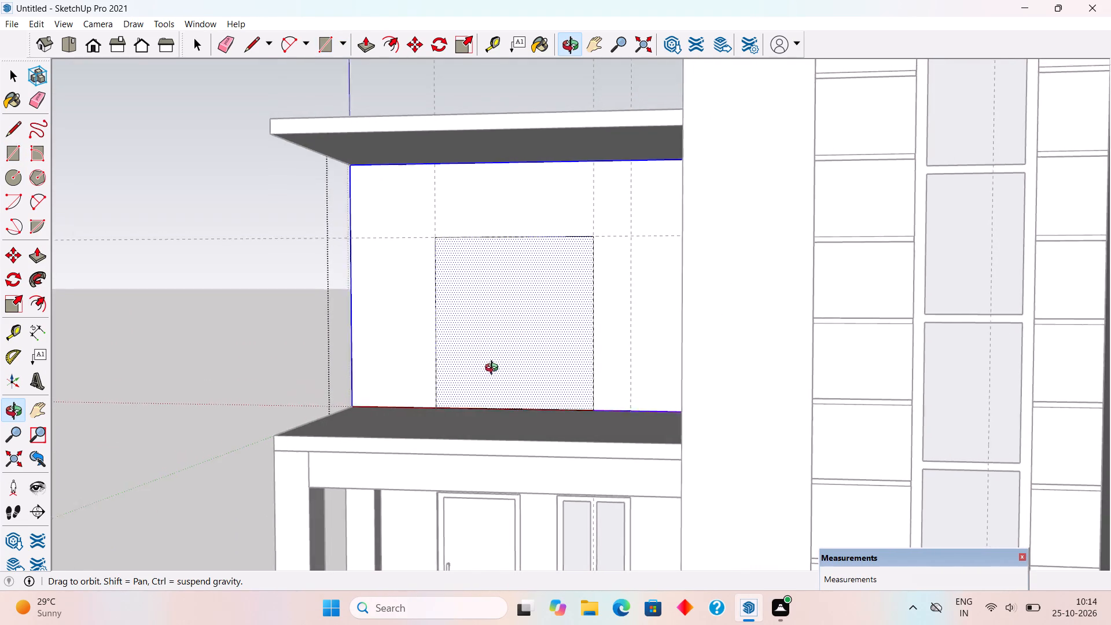
pyautogui.moveTo(494, 369); pyautogui.dragTo(540, 321, button='middle')
pyautogui.scroll(-9, 540, 321)
pyautogui.moveTo(540, 343); pyautogui.dragTo(539, 367, button='middle')
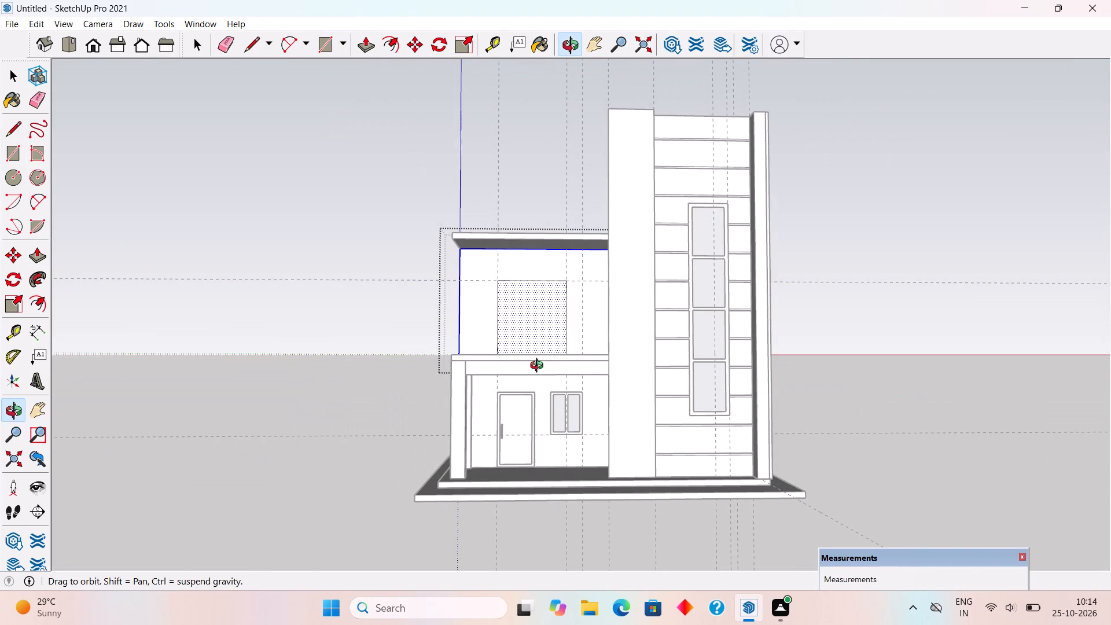
pyautogui.moveTo(539, 367); pyautogui.dragTo(540, 368, button='middle')
pyautogui.scroll(4, 565, 314)
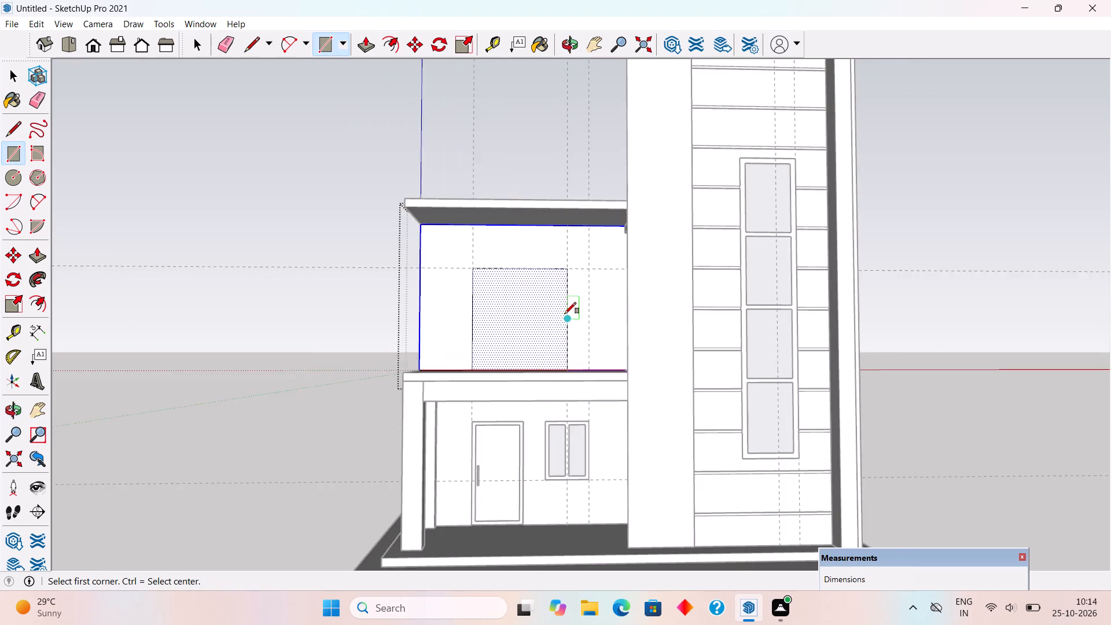
pyautogui.moveTo(573, 327); pyautogui.dragTo(590, 352, button='middle')
pyautogui.press('t')
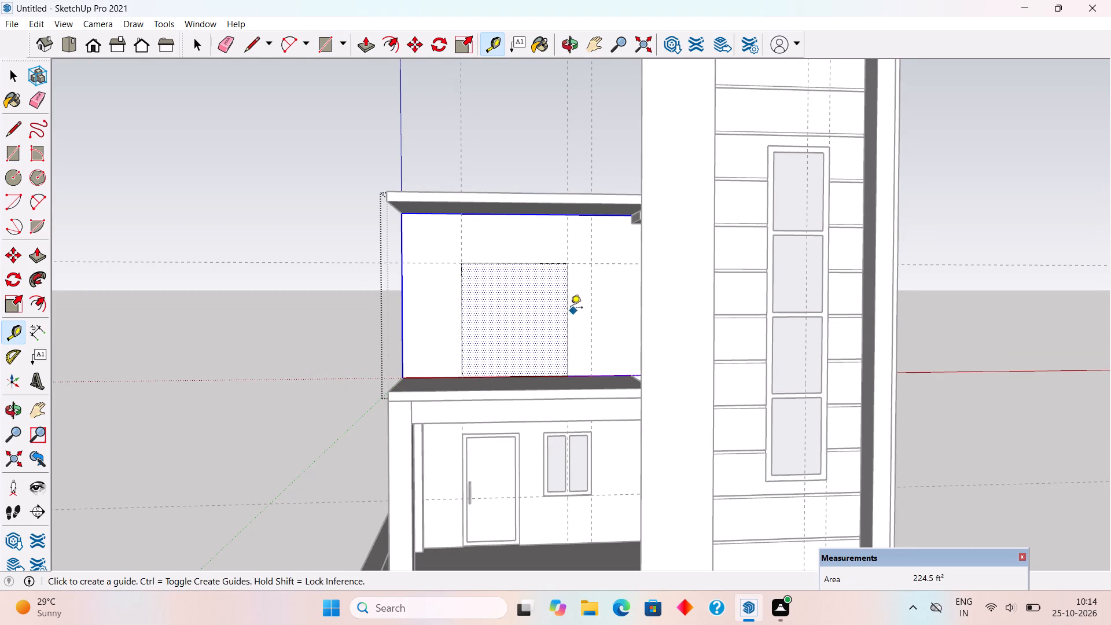
pyautogui.click(569, 305)
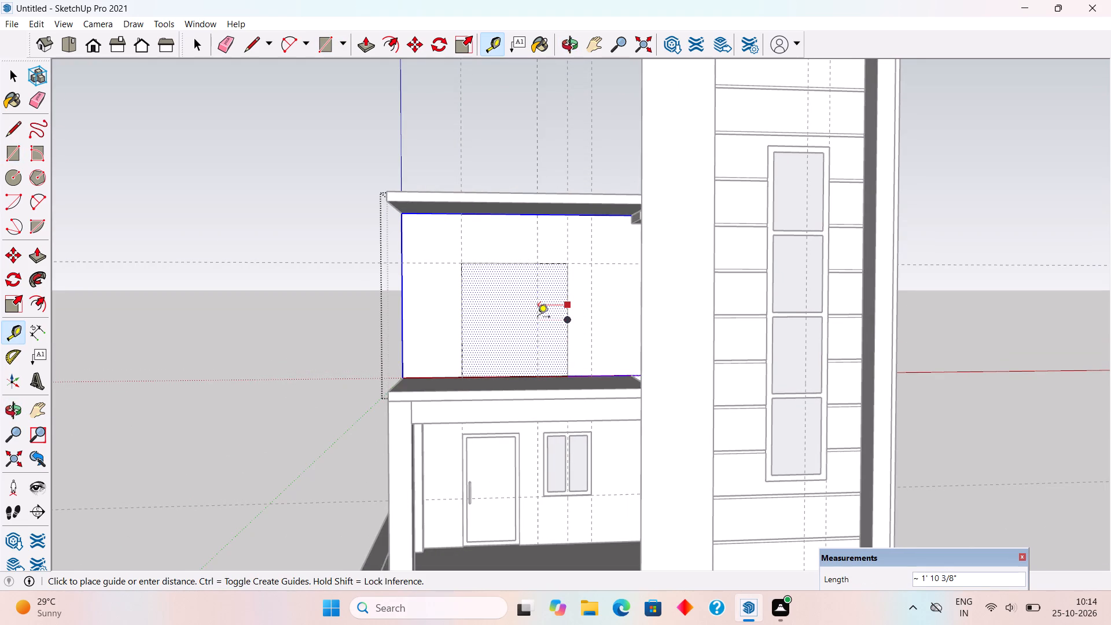
pyautogui.write("2'")
pyautogui.press('Return')
pyautogui.scroll(5, 527, 318)
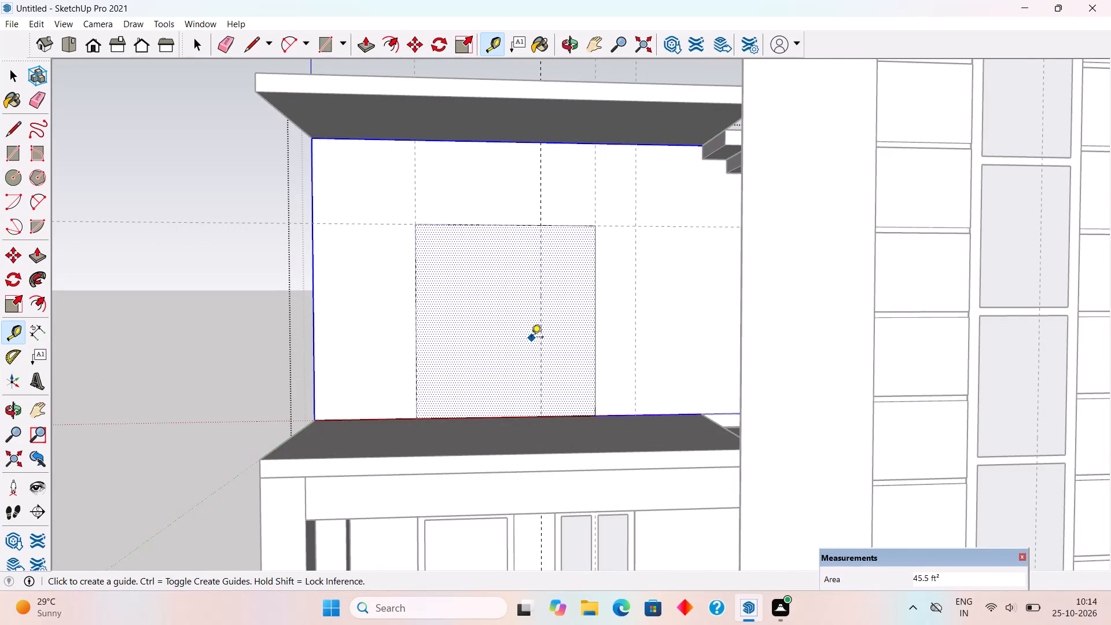
# Push the rectangle 9" through the upper wall to cut the opening, and leave the wall's group.
pyautogui.press('space')
pyautogui.write('p')
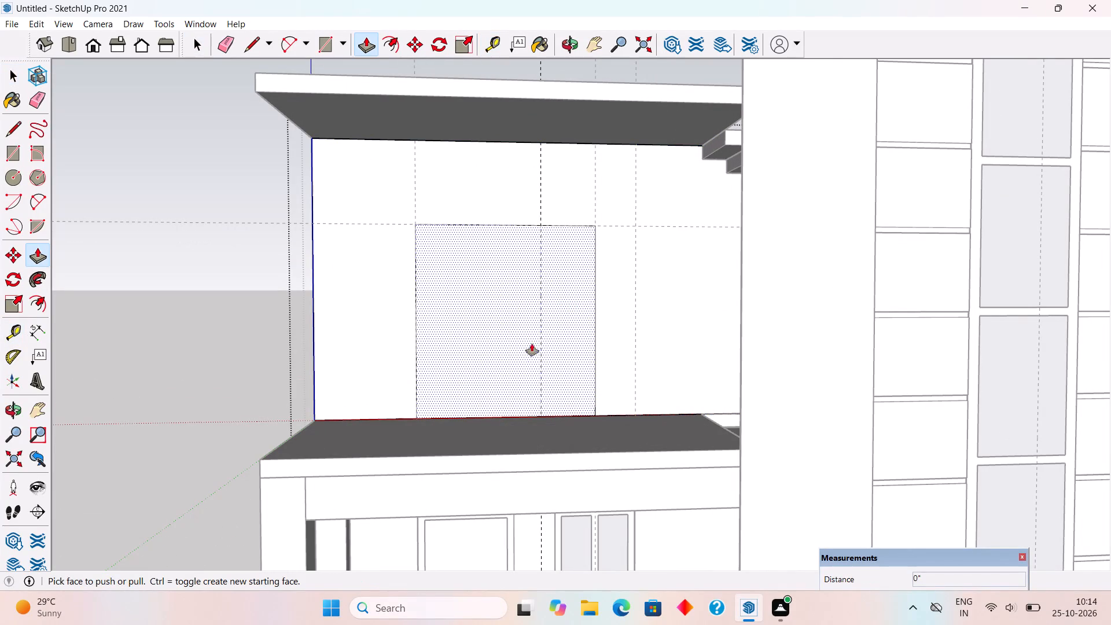
pyautogui.moveTo(496, 396); pyautogui.dragTo(501, 310)
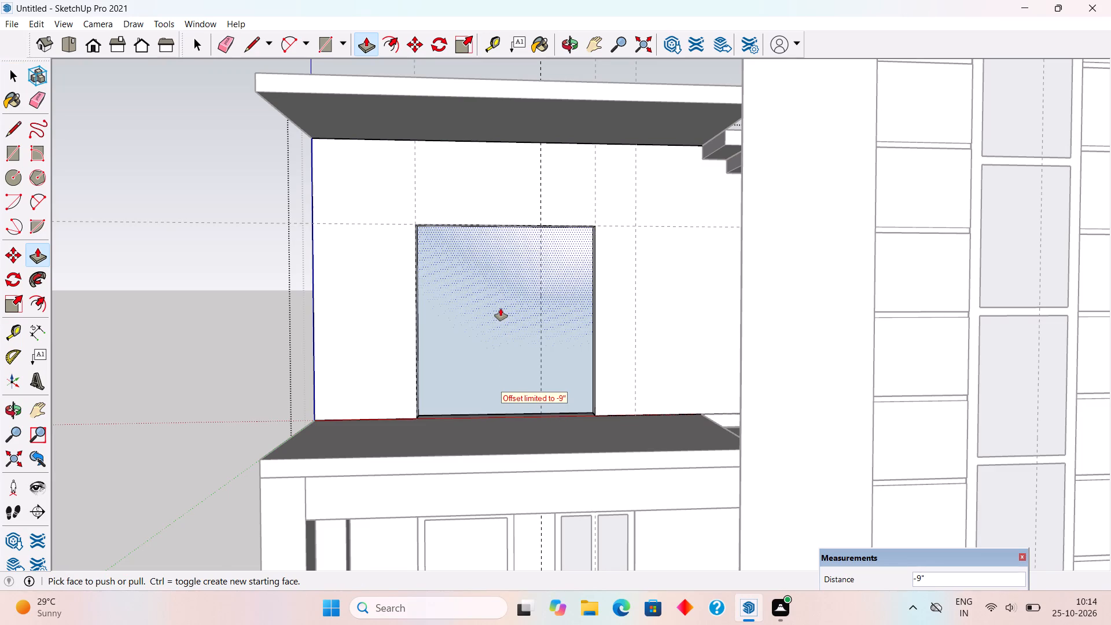
pyautogui.press('space')
pyautogui.click(206, 356)
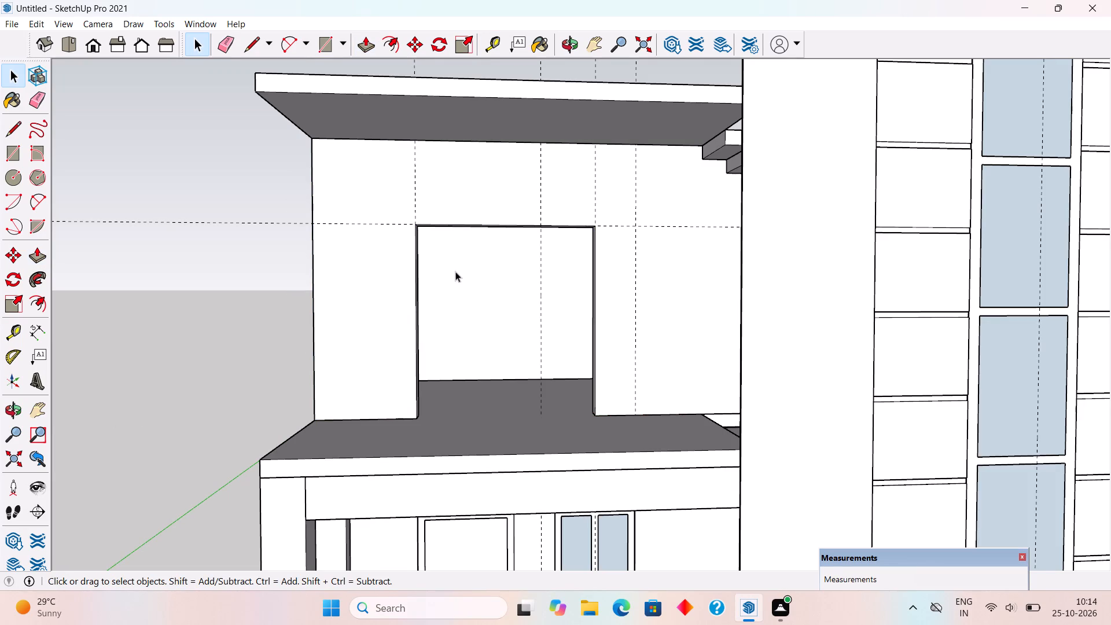
# Draw a 4' 6" by 7' rectangle in the upper opening, from its top left corner to the 2' guide at the floor.
pyautogui.press('r')
pyautogui.click(417, 226)
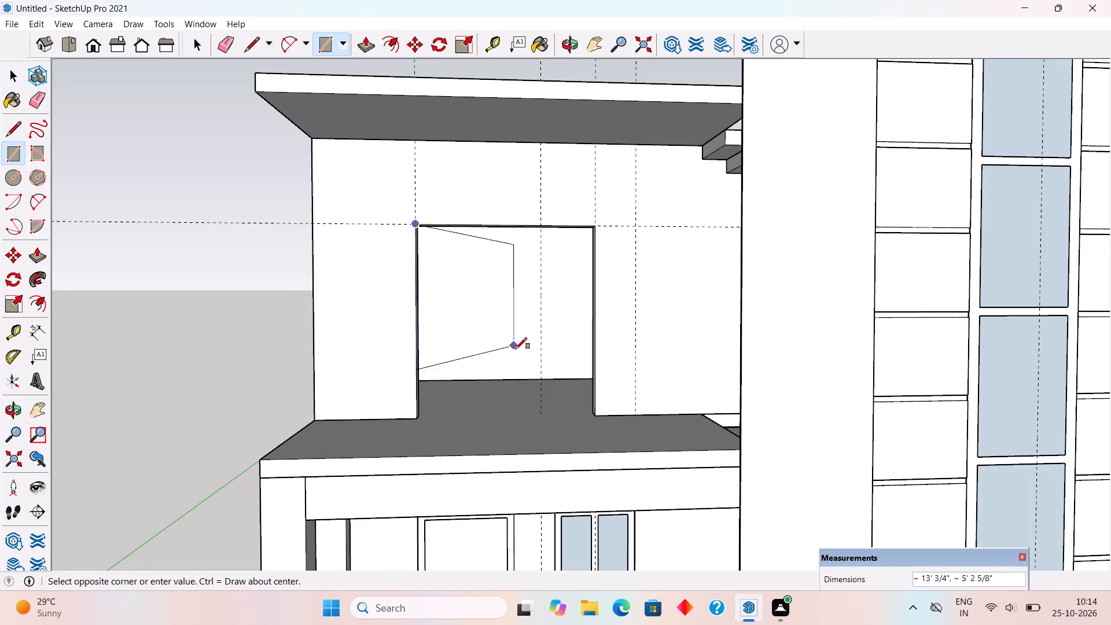
pyautogui.click(542, 412)
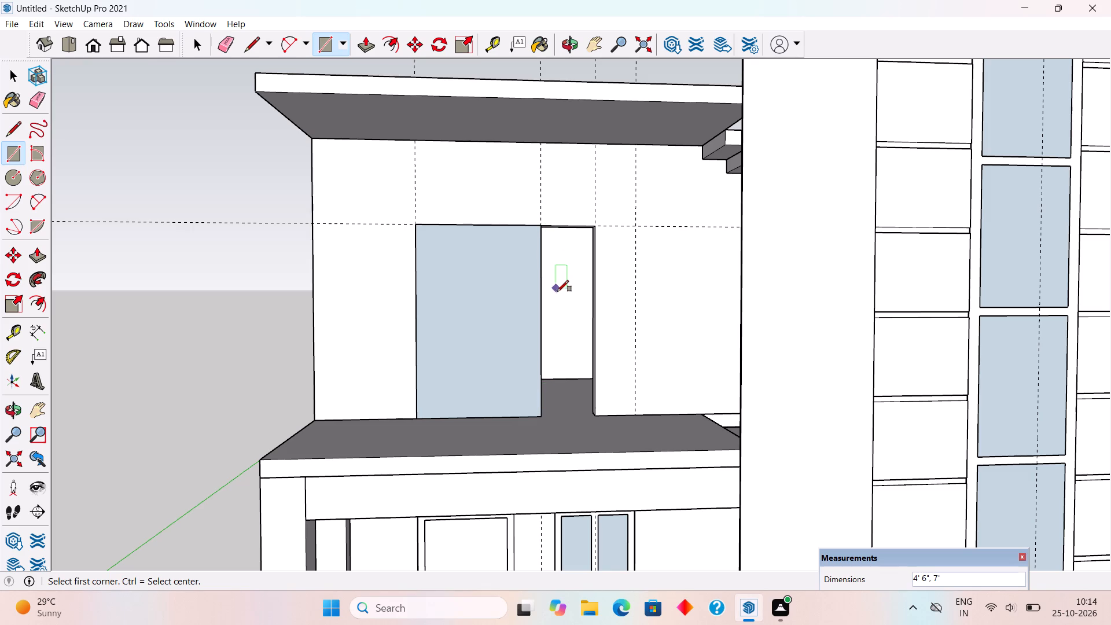
# Offset the 4' 6" by 7' rectangle 4" inward and delete the inner face to leave a frame.
pyautogui.press('p')
pyautogui.press('f')
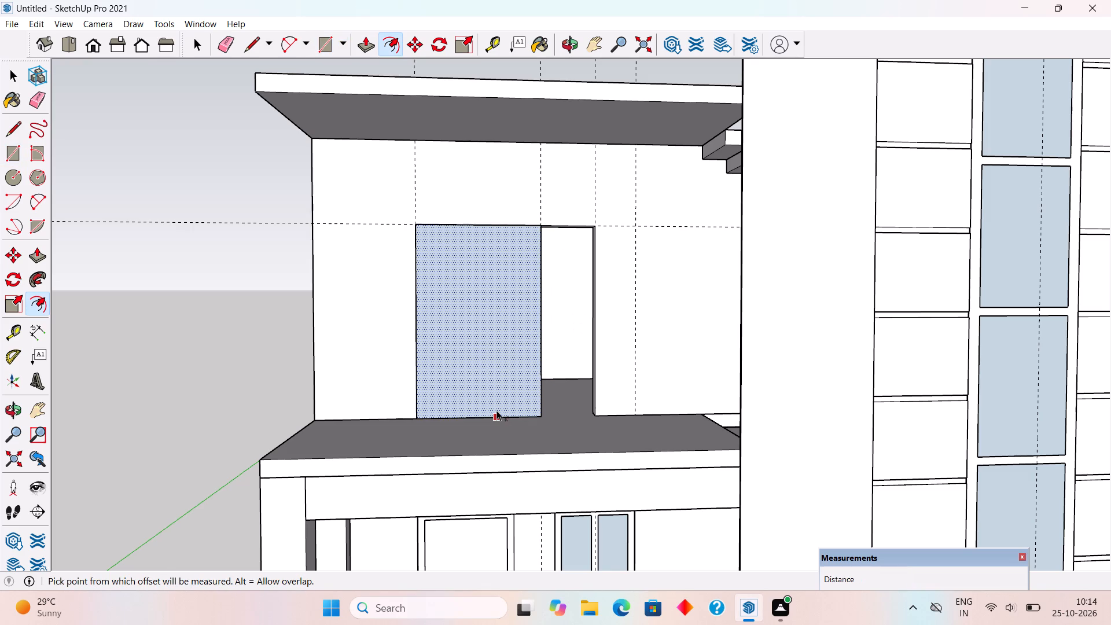
pyautogui.click(496, 410)
pyautogui.write('4"')
pyautogui.press('Return')
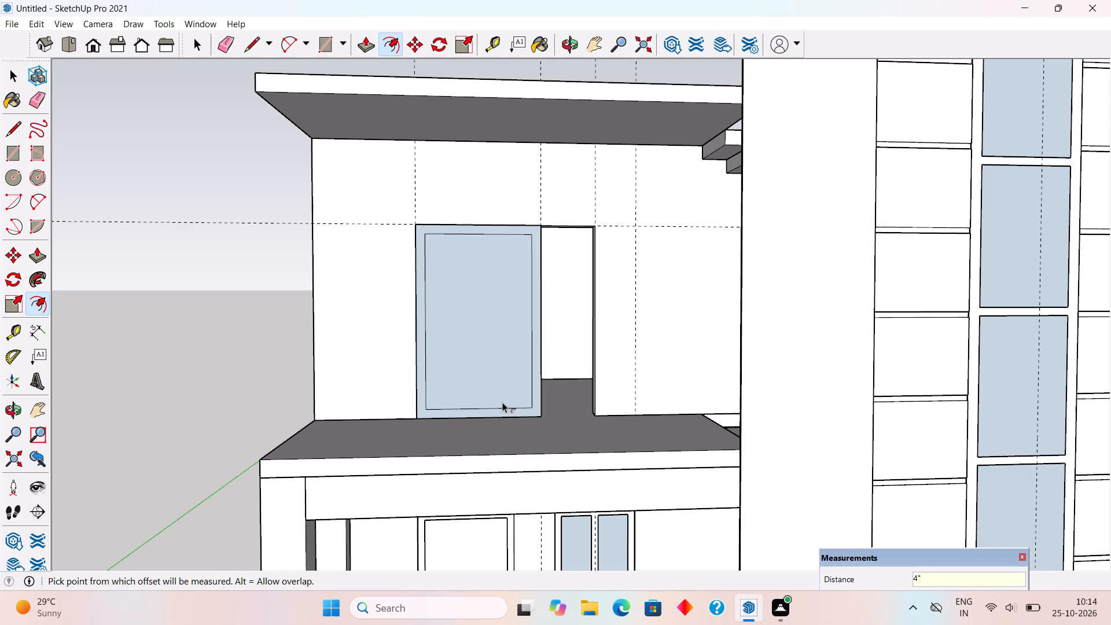
pyautogui.press('space')
pyautogui.click(508, 393)
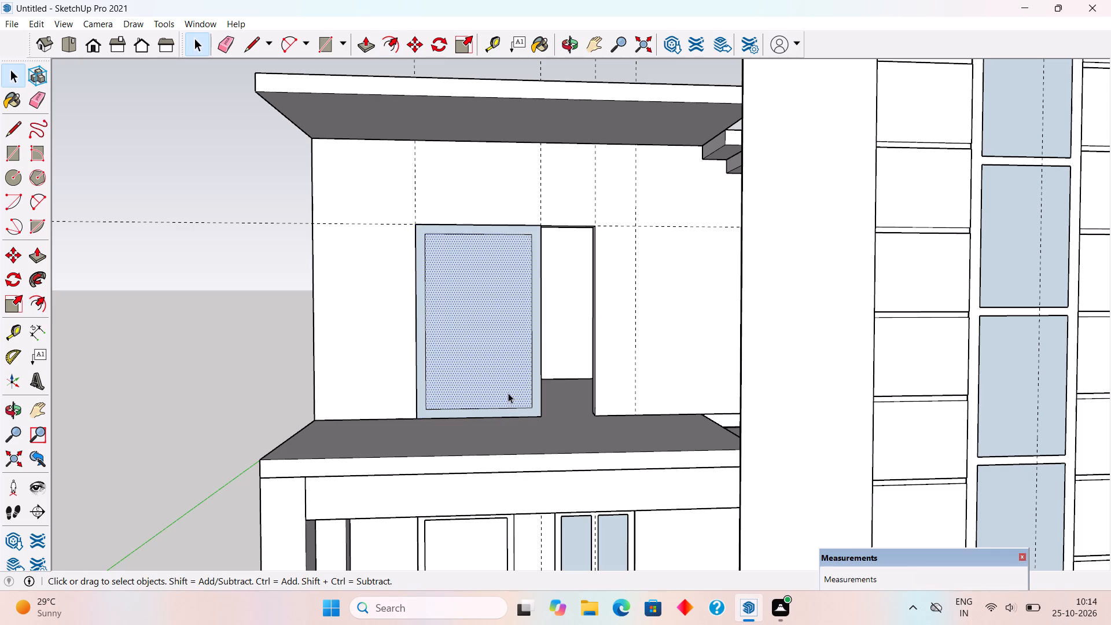
pyautogui.press('Delete')
# Extrude the frame in the upper opening 4" and make it a group.
pyautogui.press('p')
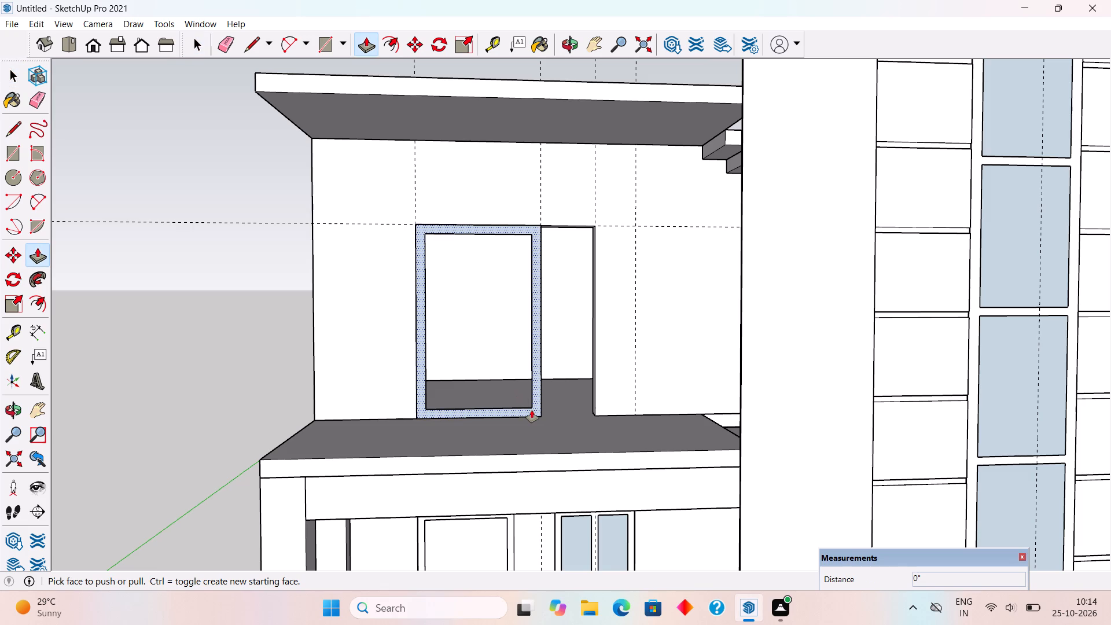
pyautogui.click(532, 410)
pyautogui.press('4')
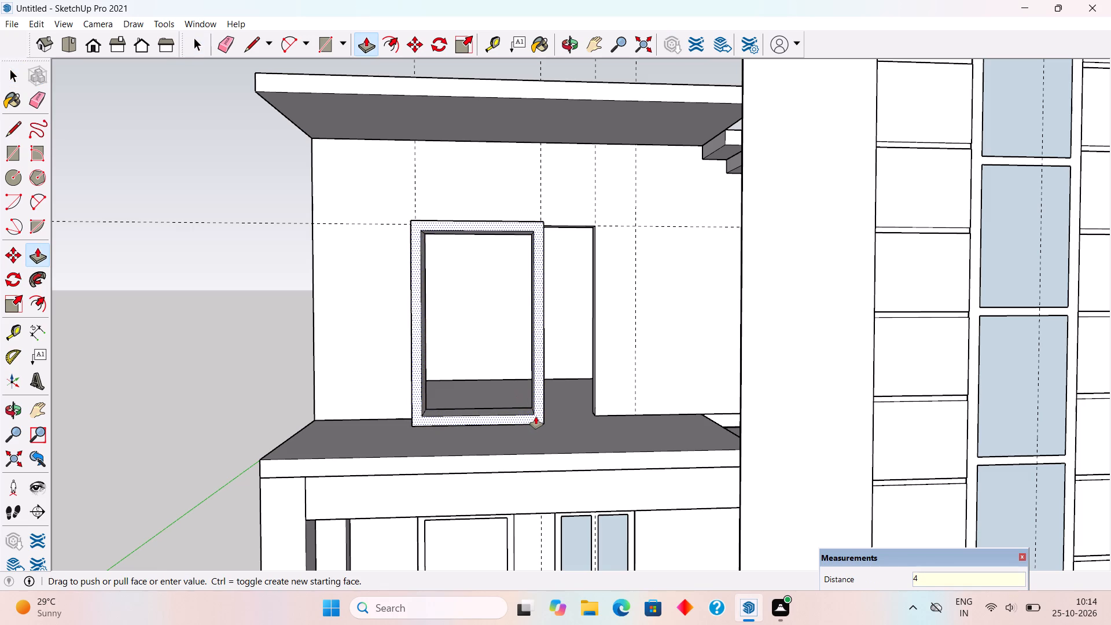
pyautogui.hotkey('shift', '"')
pyautogui.hotkey('shift', '"')
pyautogui.hotkey('shift', '"')
pyautogui.press('Return')
pyautogui.press('space')
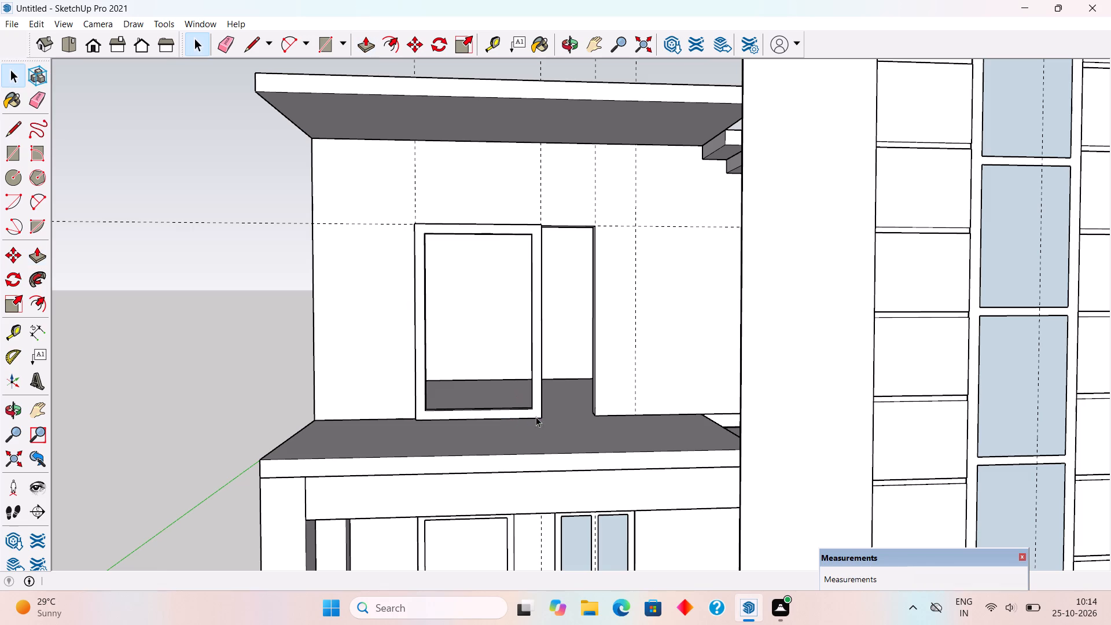
pyautogui.moveTo(472, 411); pyautogui.dragTo(733, 475, button='middle')
pyautogui.scroll(4, 635, 443)
pyautogui.tripleClick(414, 443)
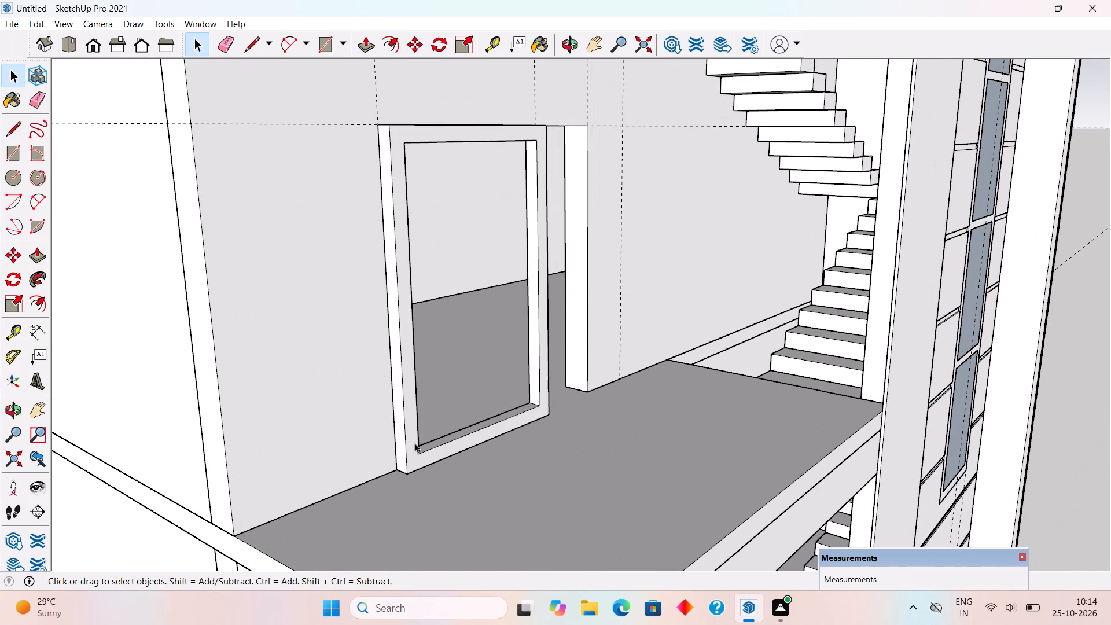
pyautogui.rightClick(414, 442)
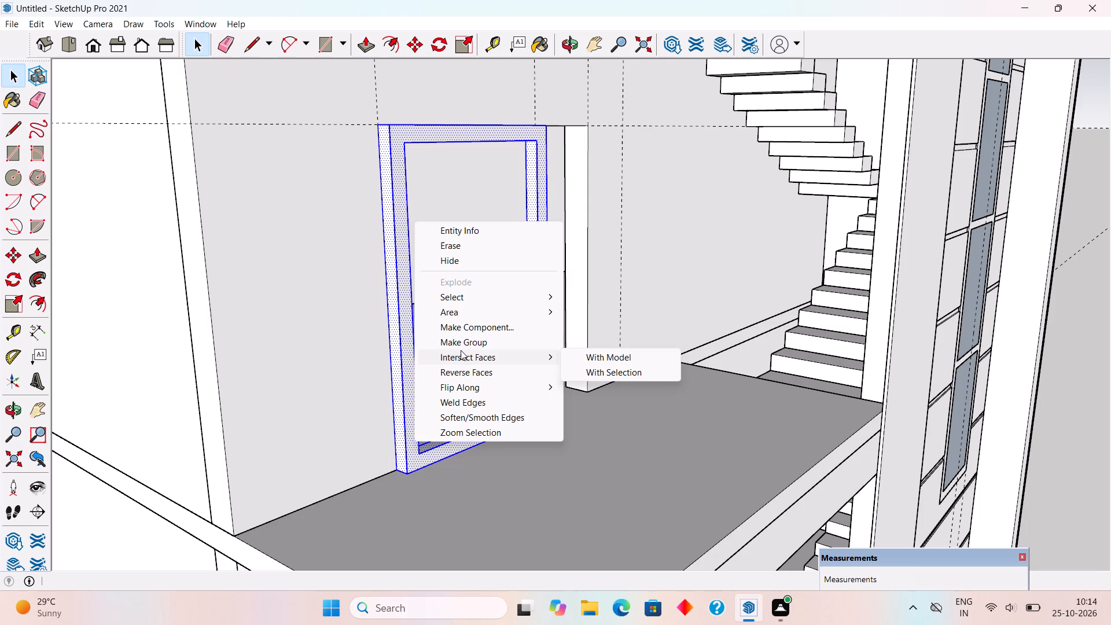
pyautogui.click(465, 343)
# Move the upper door frame group back by its own thickness so its front sits flush with the wall face.
pyautogui.scroll(5, 410, 483)
pyautogui.press('m')
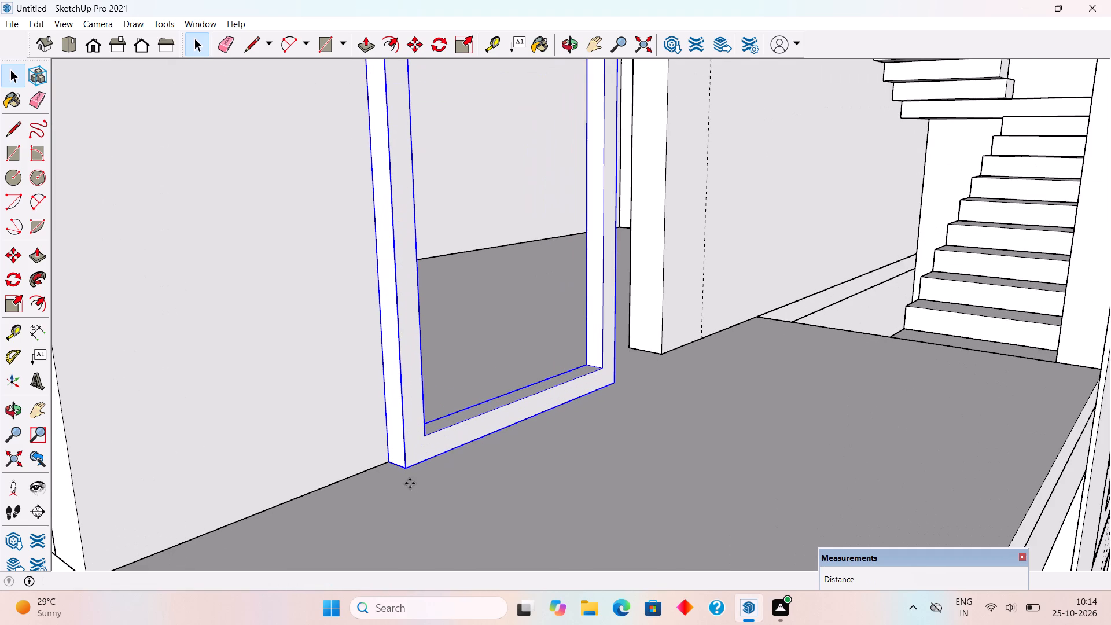
pyautogui.click(408, 466)
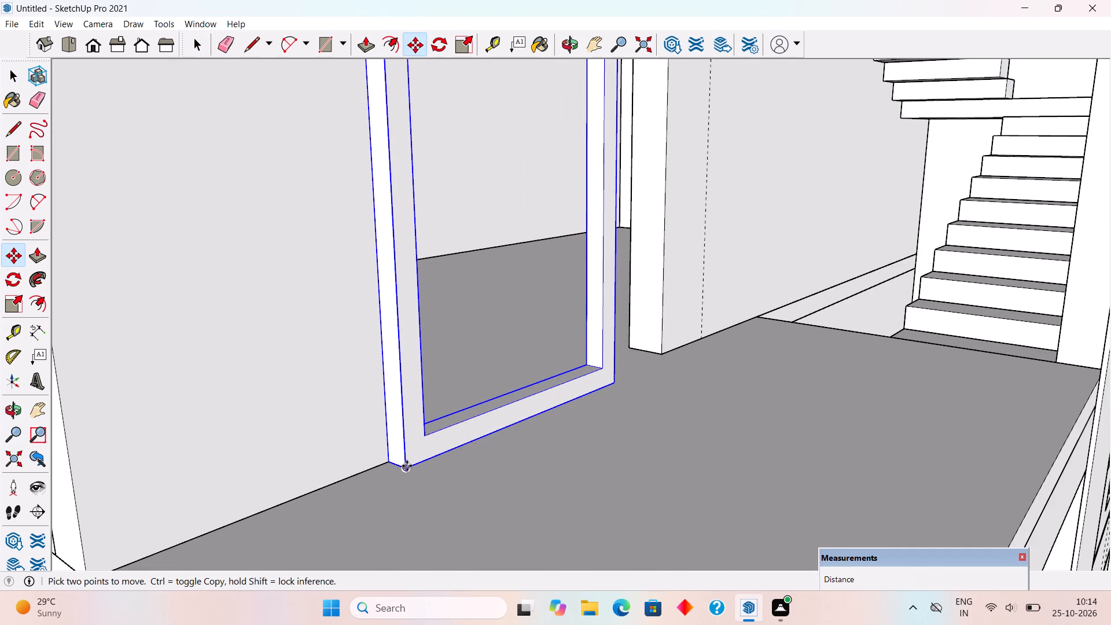
pyautogui.click(387, 459)
pyautogui.press('space')
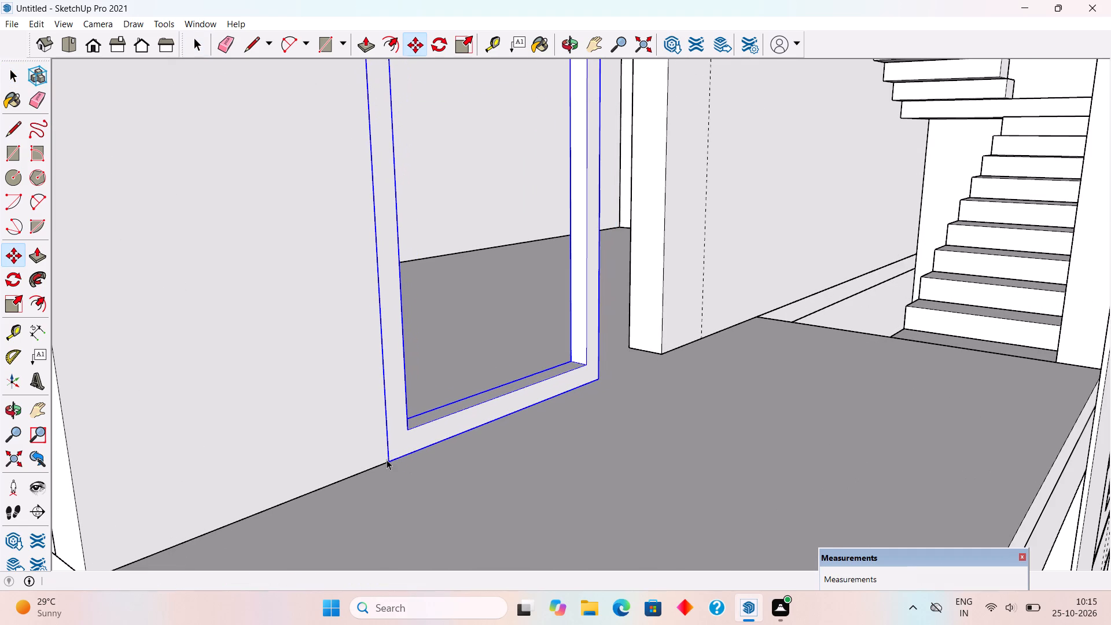
pyautogui.scroll(-10, 390, 457)
pyautogui.click(938, 433)
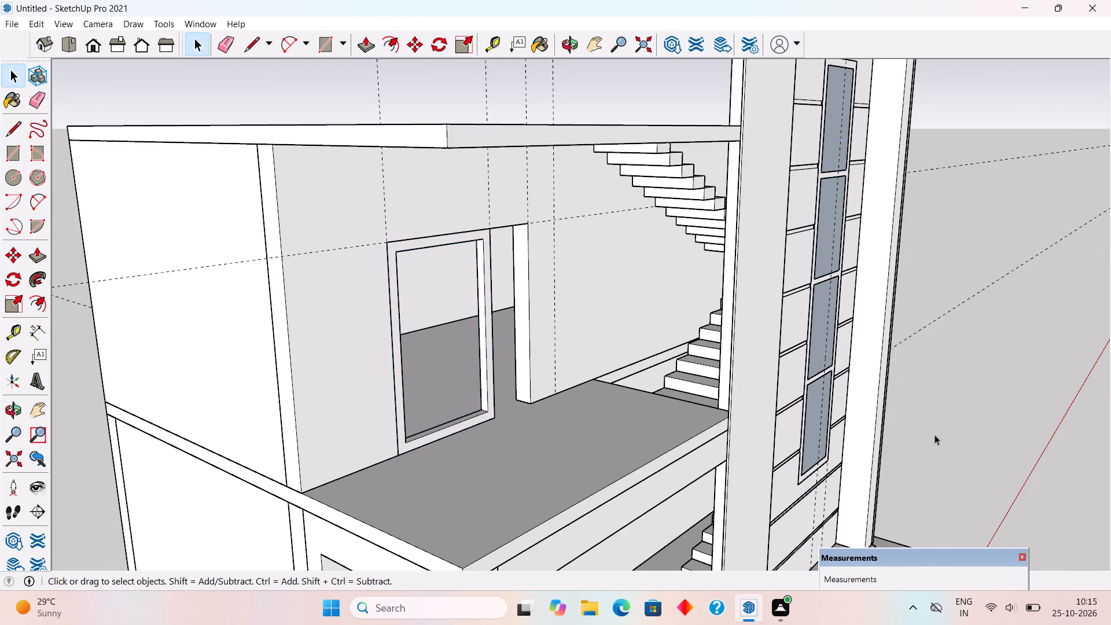
# Draw a rectangle about 2' by 7' filling the gap between the door frame and the opening's far edge.
pyautogui.moveTo(831, 432); pyautogui.dragTo(642, 400, button='middle')
pyautogui.scroll(4, 432, 204)
pyautogui.moveTo(450, 233); pyautogui.dragTo(396, 245, button='middle')
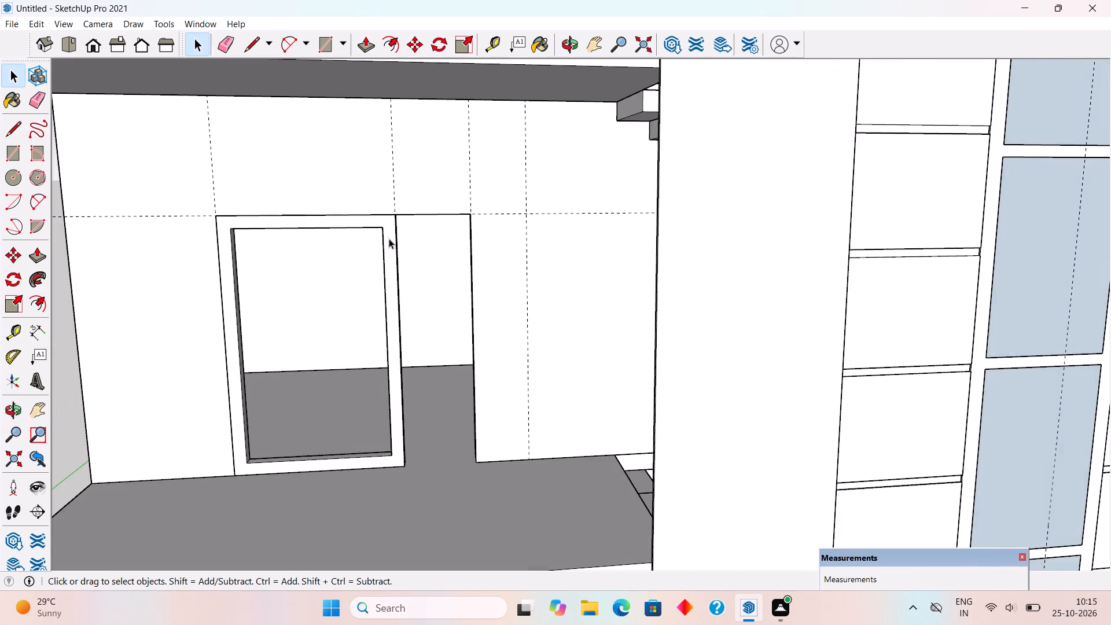
pyautogui.scroll(3, 388, 232)
pyautogui.press('r')
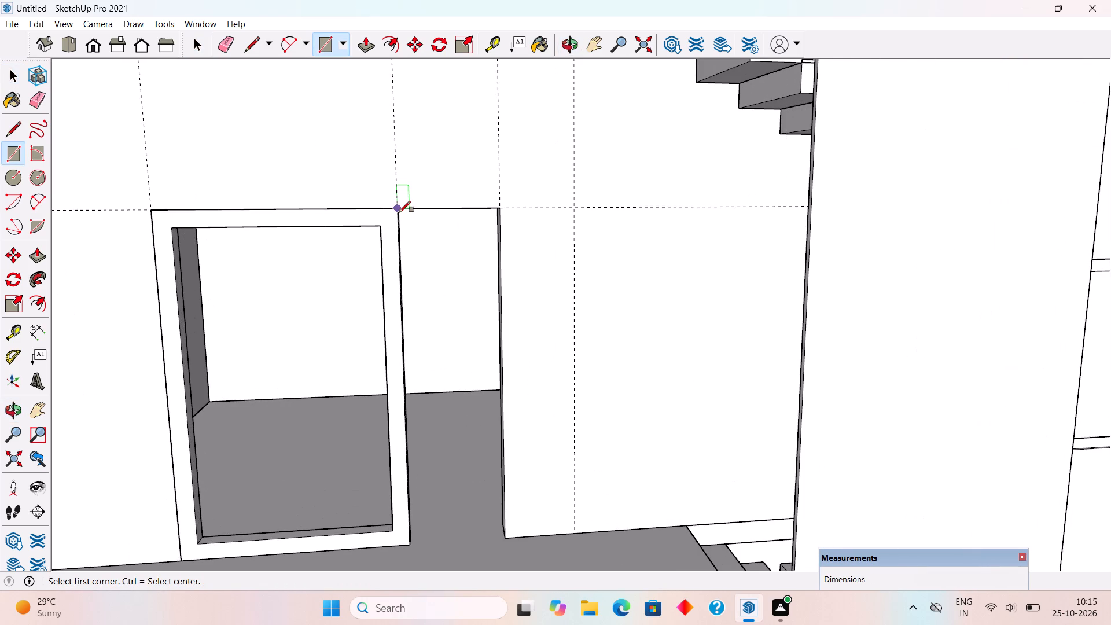
pyautogui.click(400, 212)
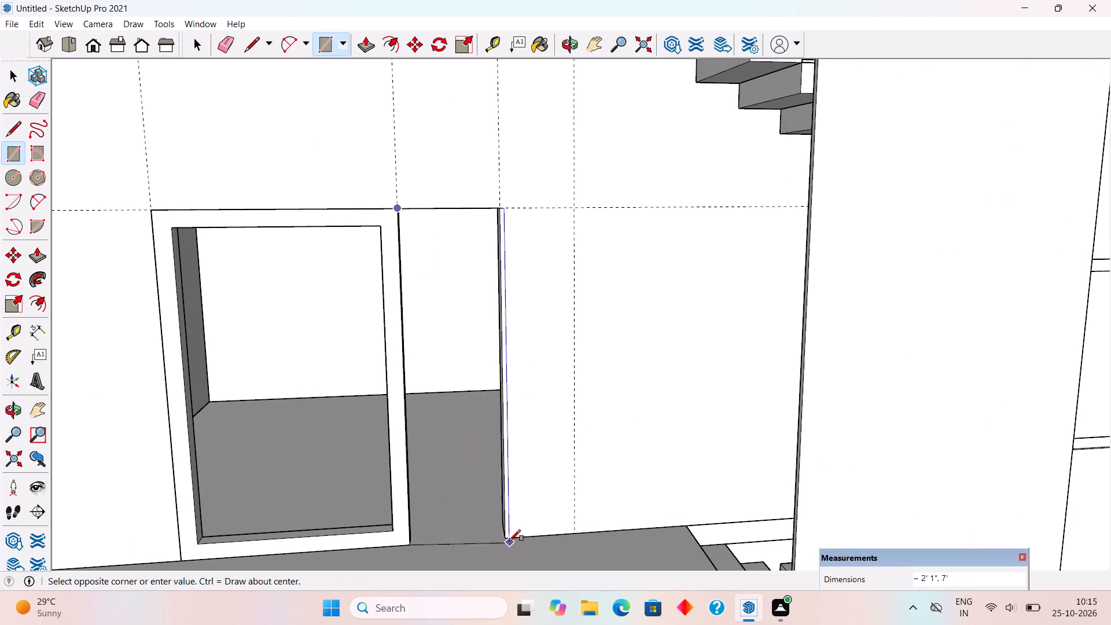
pyautogui.click(509, 538)
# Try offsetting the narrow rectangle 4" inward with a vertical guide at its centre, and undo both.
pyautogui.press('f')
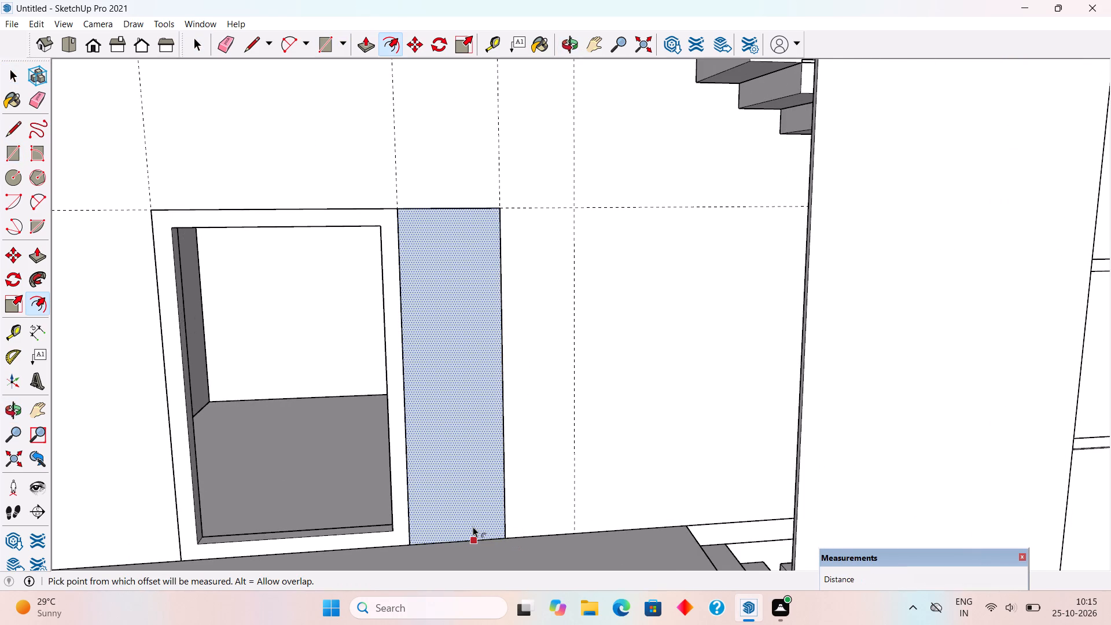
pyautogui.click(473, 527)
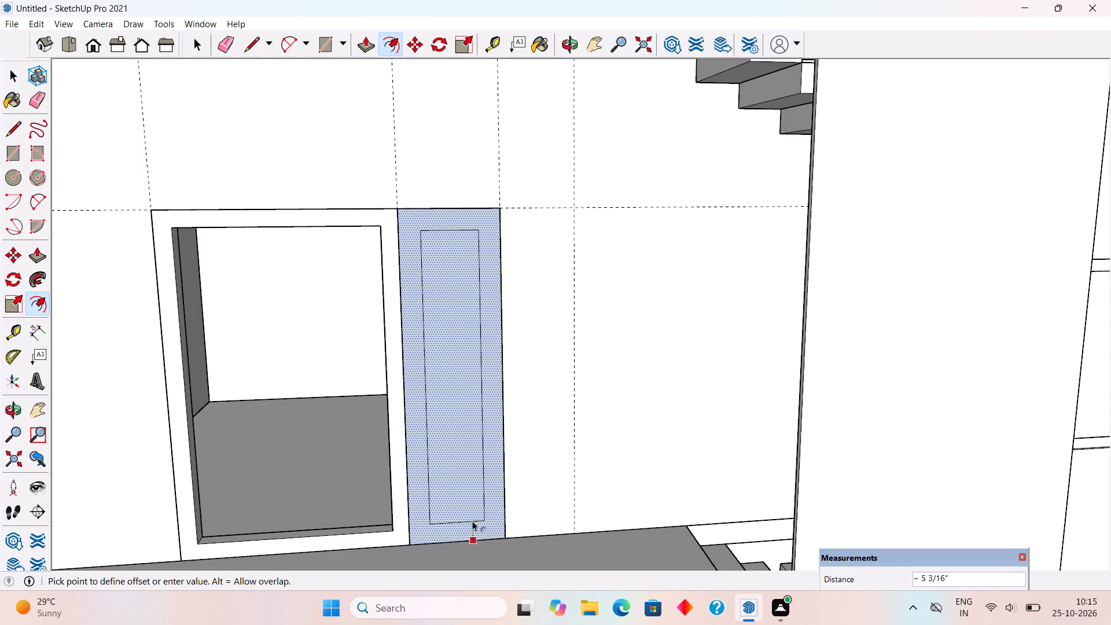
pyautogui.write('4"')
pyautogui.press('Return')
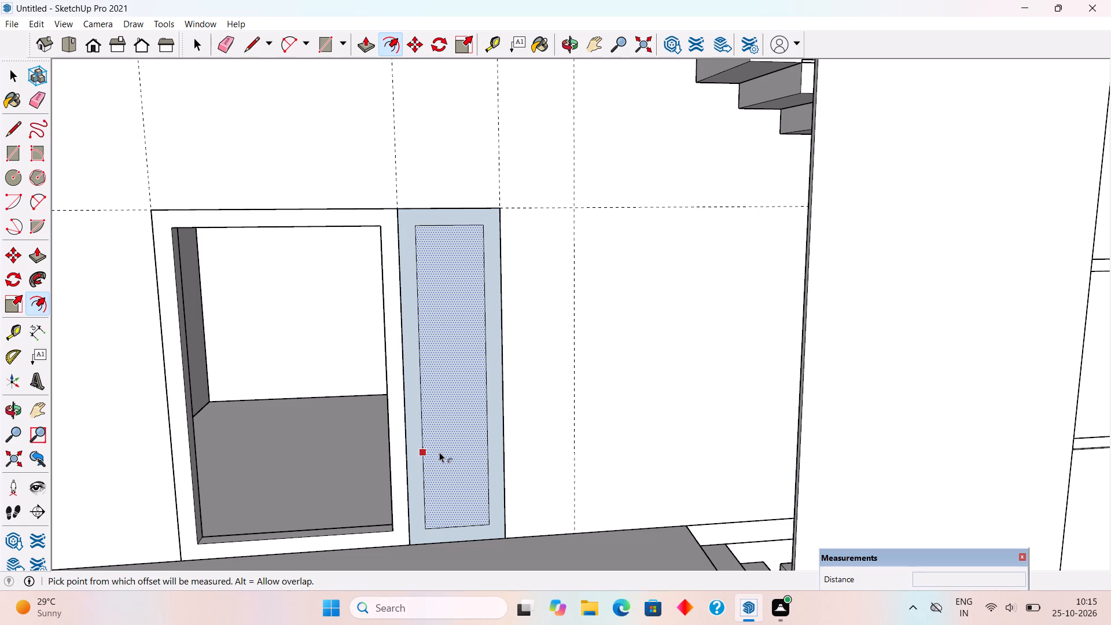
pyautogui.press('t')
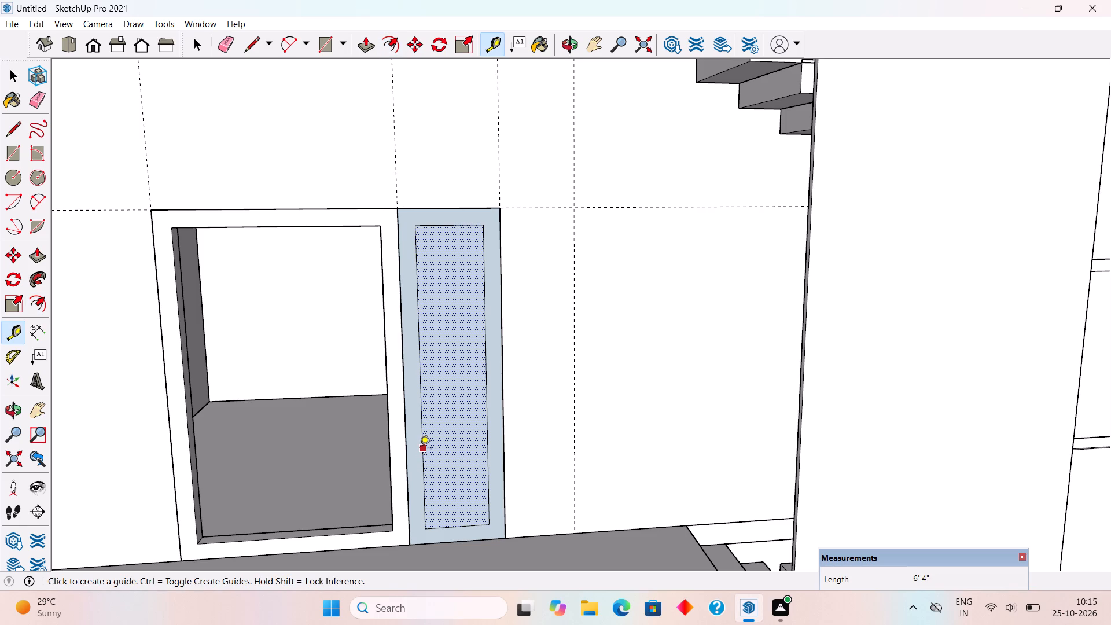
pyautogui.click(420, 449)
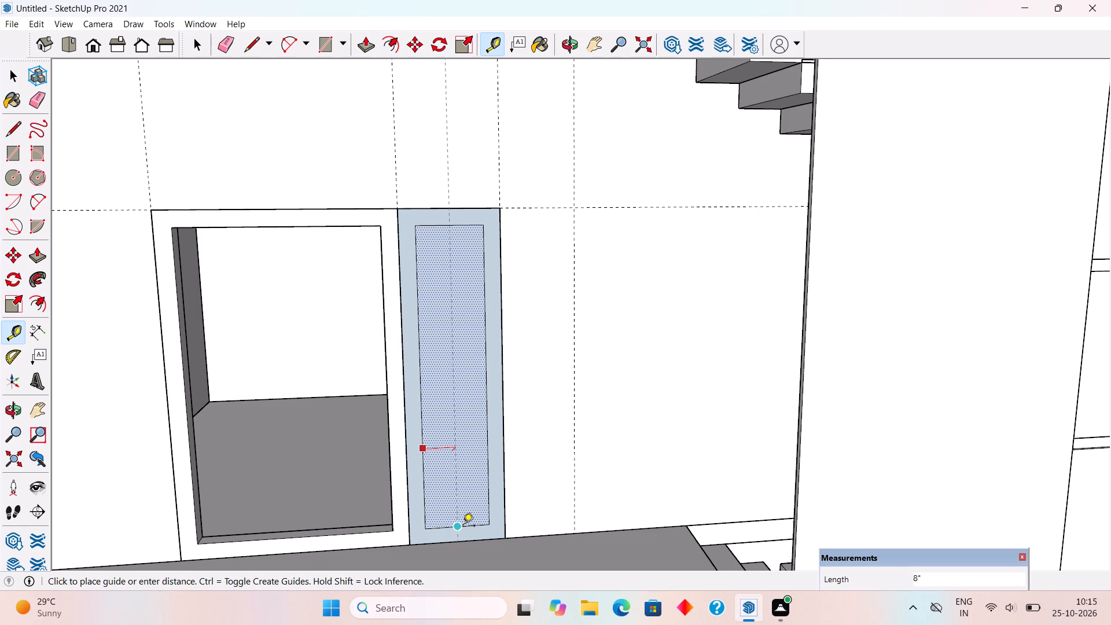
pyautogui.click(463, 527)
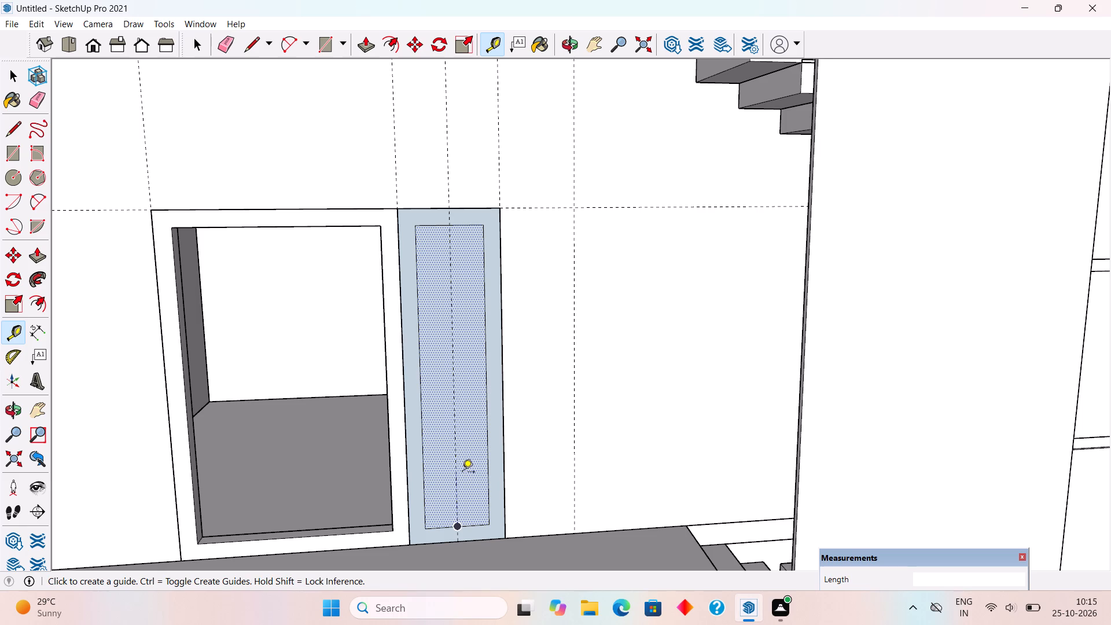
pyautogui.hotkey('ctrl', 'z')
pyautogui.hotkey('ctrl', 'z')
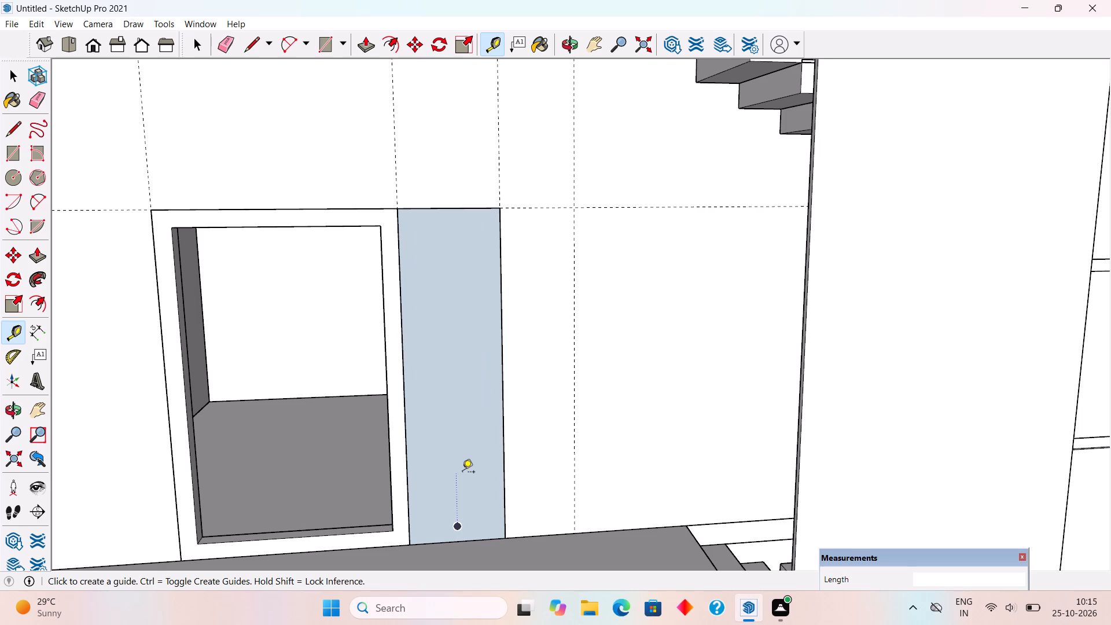
# Offset the narrow rectangle beside the door frame 3" inward.
pyautogui.press('f')
pyautogui.click(448, 538)
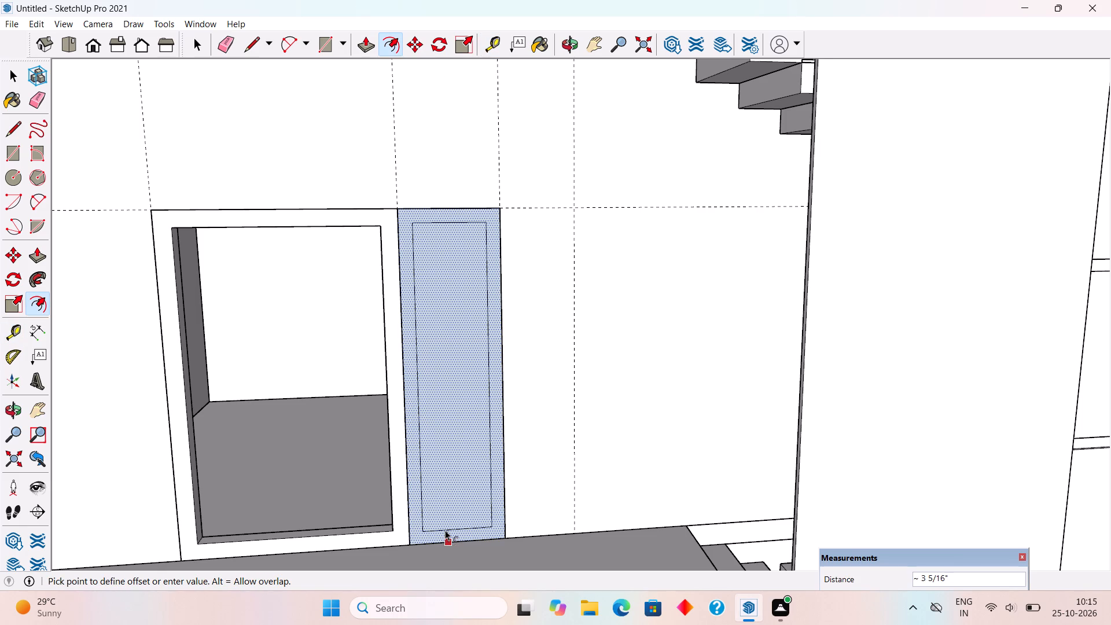
pyautogui.write('3"')
pyautogui.press('Return')
# Place a vertical guide at the inner rectangle's centre, 9" from its side, plus guides 1" to either side of it.
pyautogui.press('t')
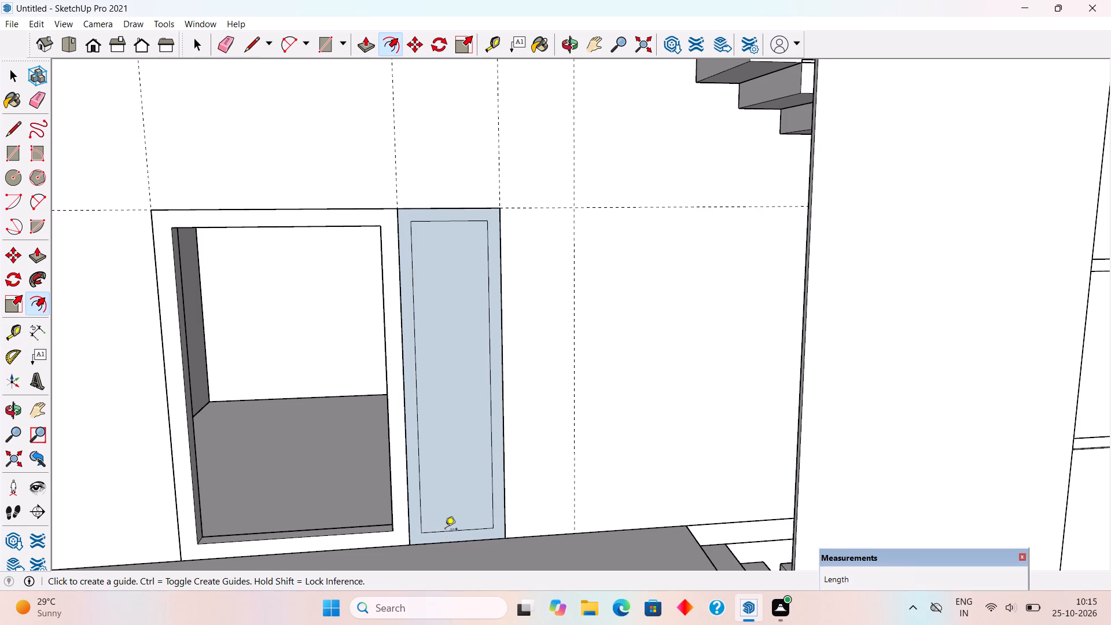
pyautogui.click(423, 490)
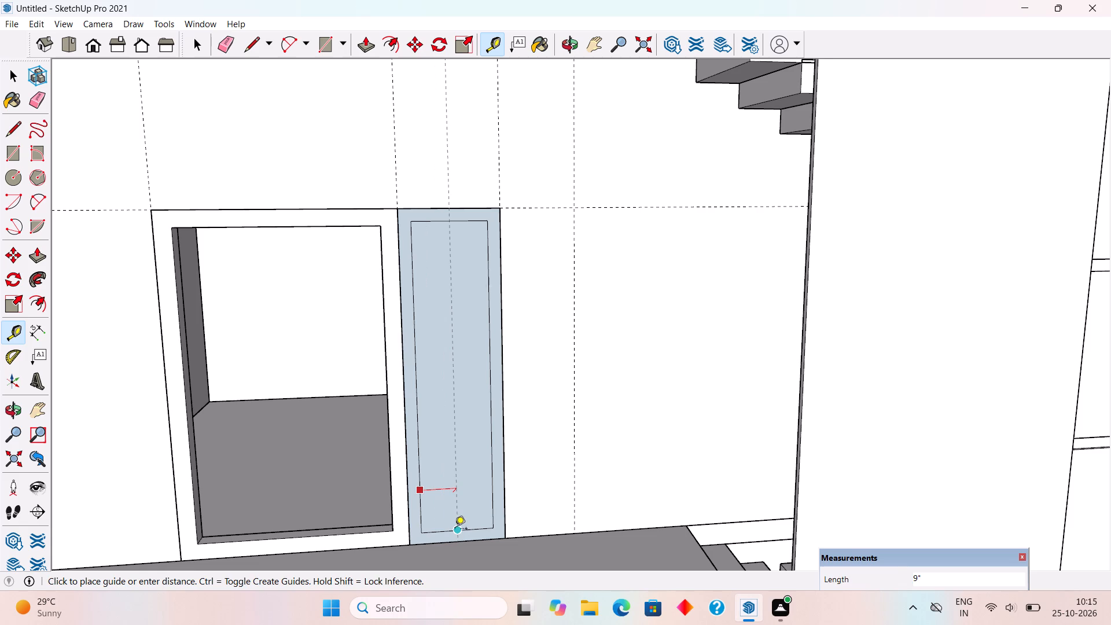
pyautogui.click(455, 530)
pyautogui.scroll(4, 455, 495)
pyautogui.click(456, 492)
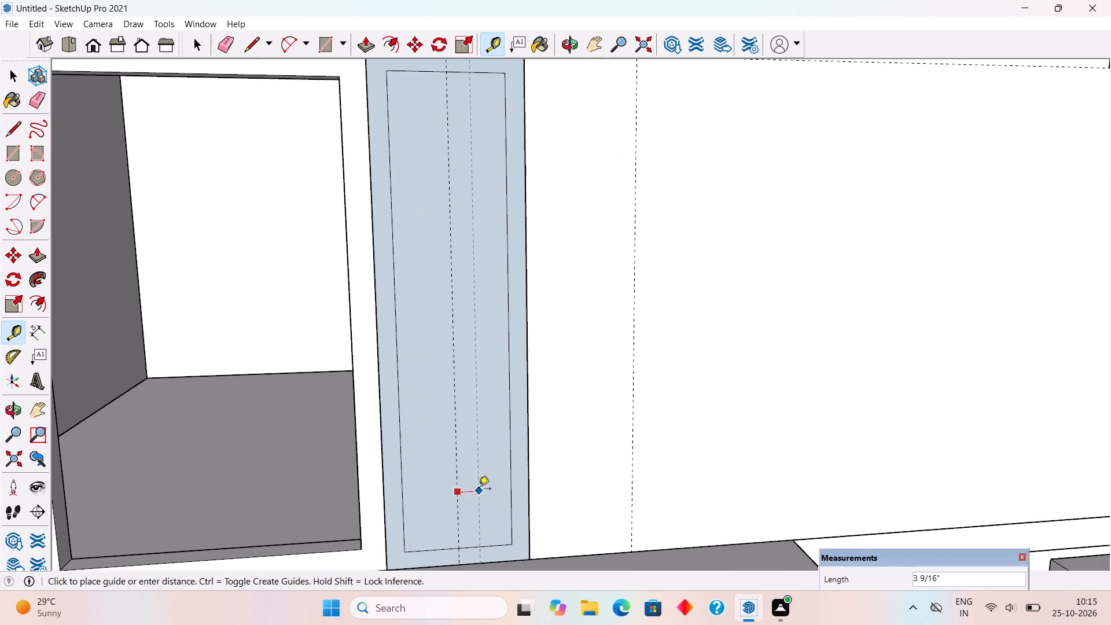
pyautogui.write('1.')
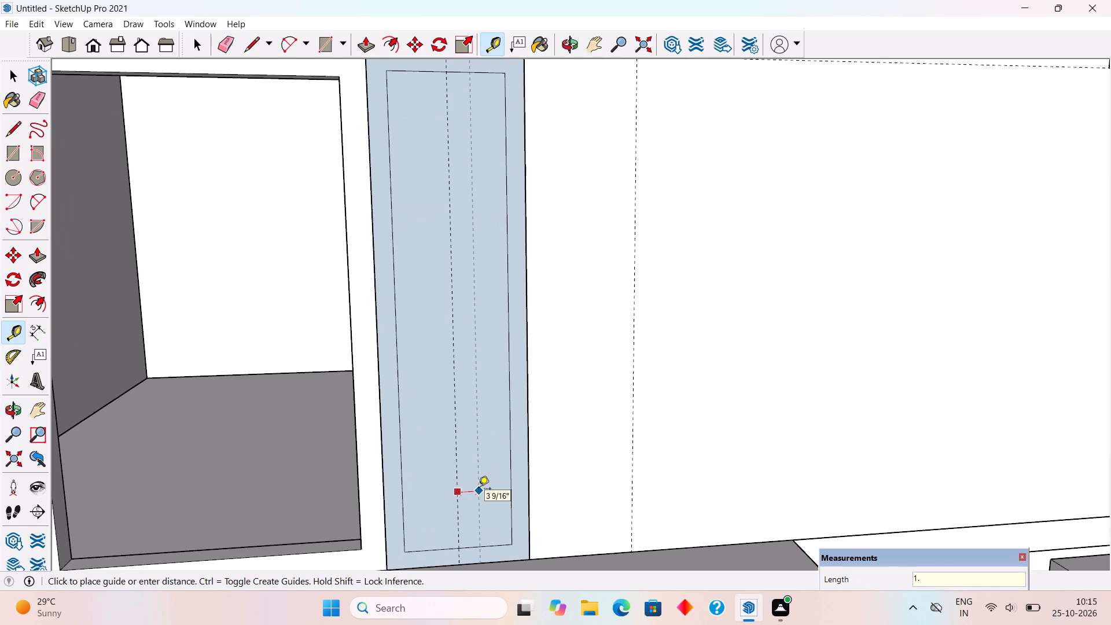
pyautogui.press('BackSpace')
pyautogui.hotkey('shift', '"')
pyautogui.press('Return')
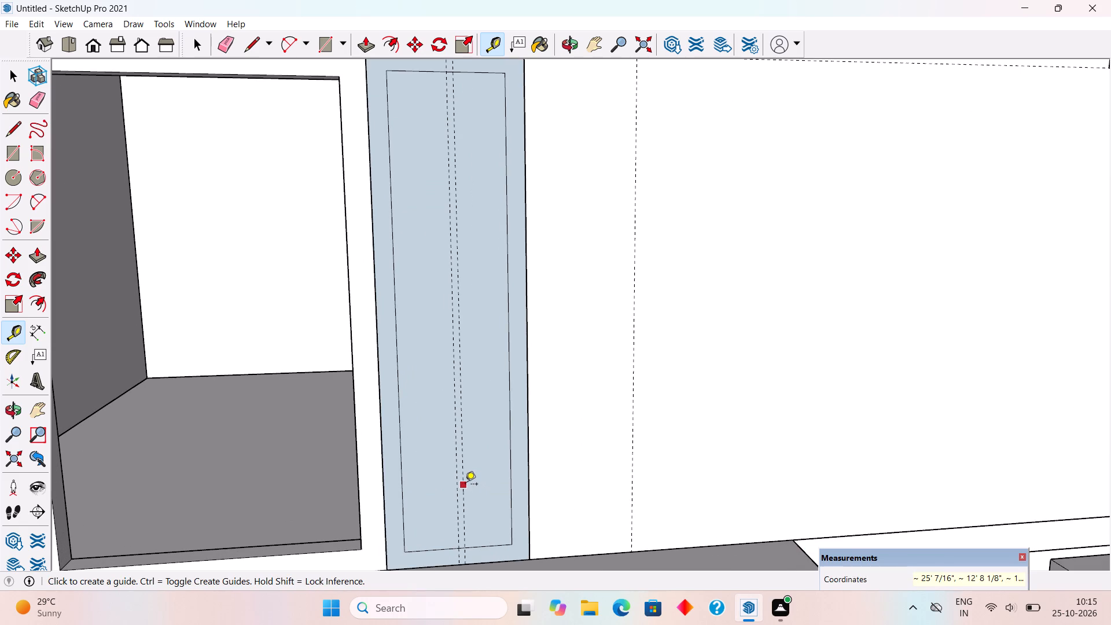
pyautogui.click(465, 484)
pyautogui.write('2"')
pyautogui.press('Return')
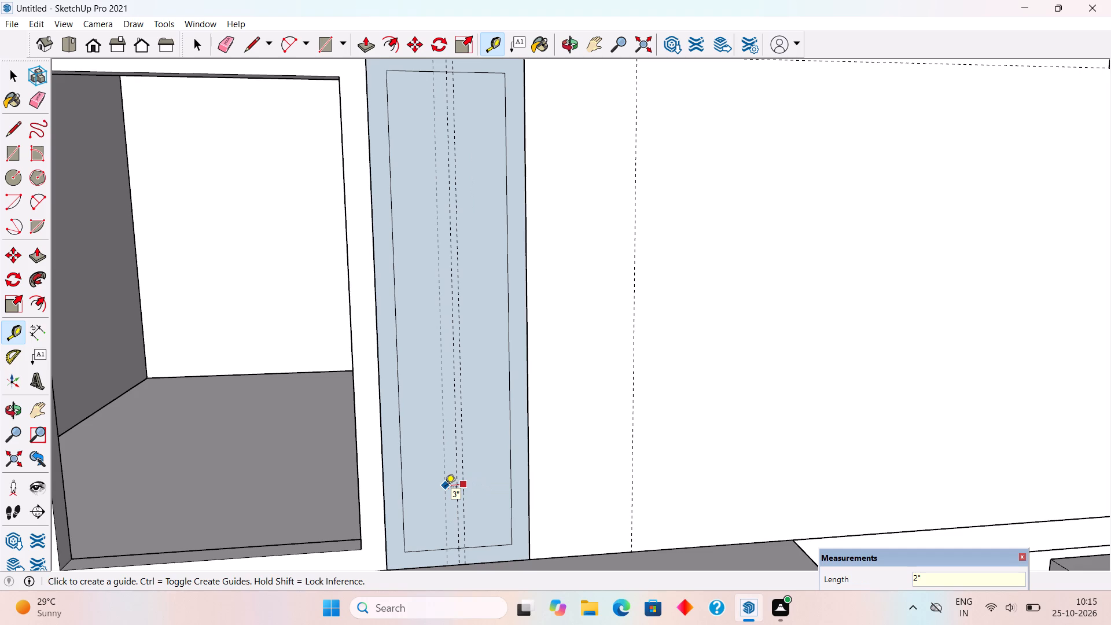
# Draw two 6' 6" vertical lines along the outer guides, from bottom to top of the inner rectangle, to outline a 2" mullion.
pyautogui.press('l')
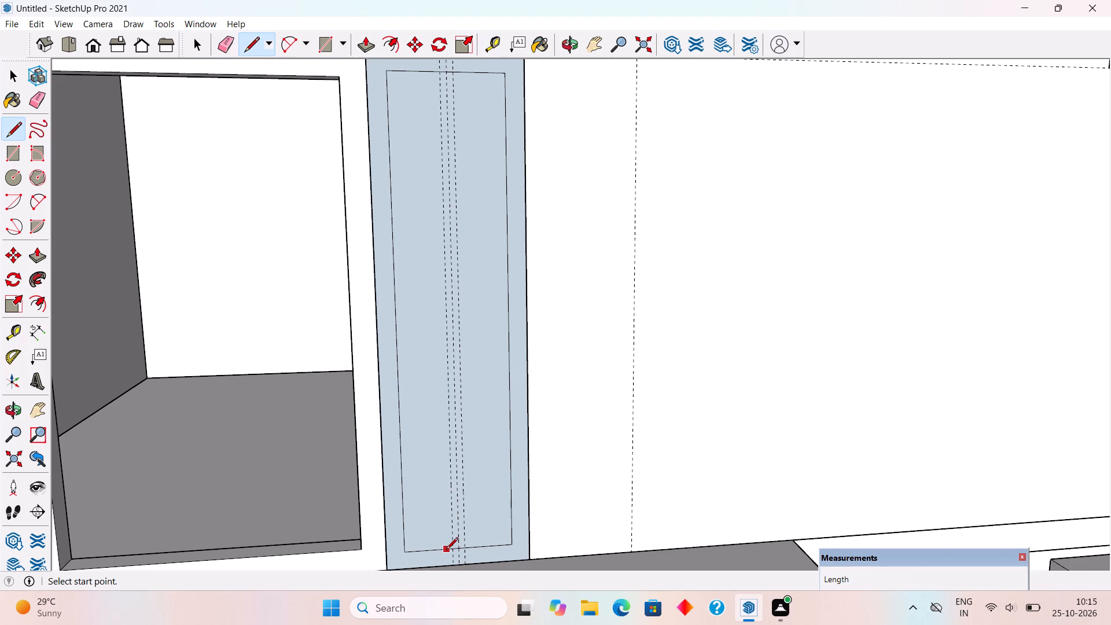
pyautogui.click(453, 552)
pyautogui.scroll(-4, 455, 550)
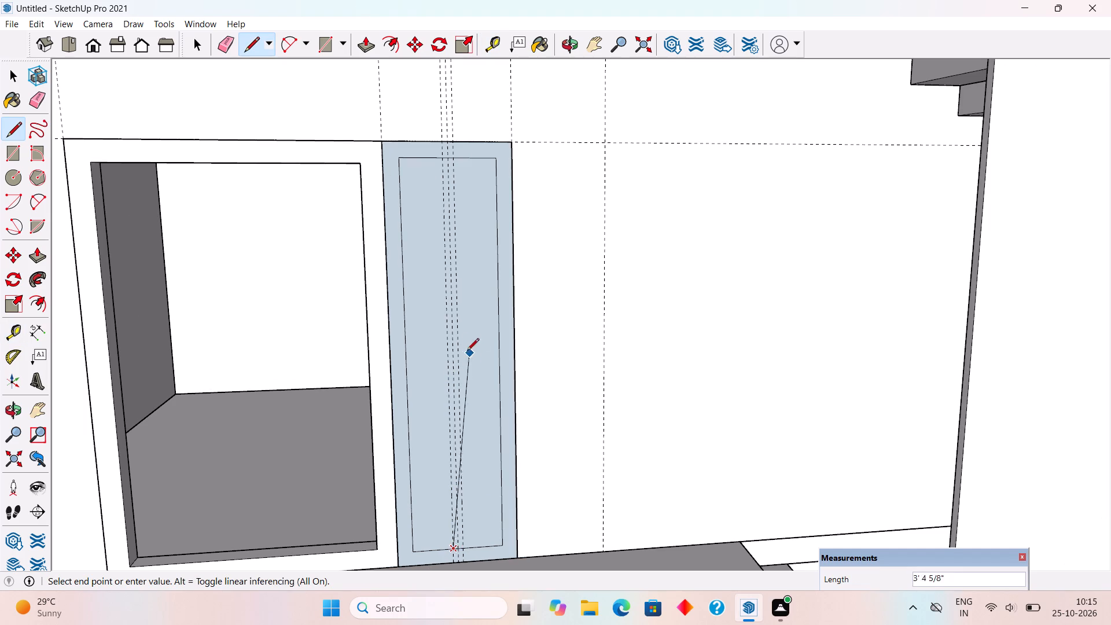
pyautogui.scroll(1, 444, 234)
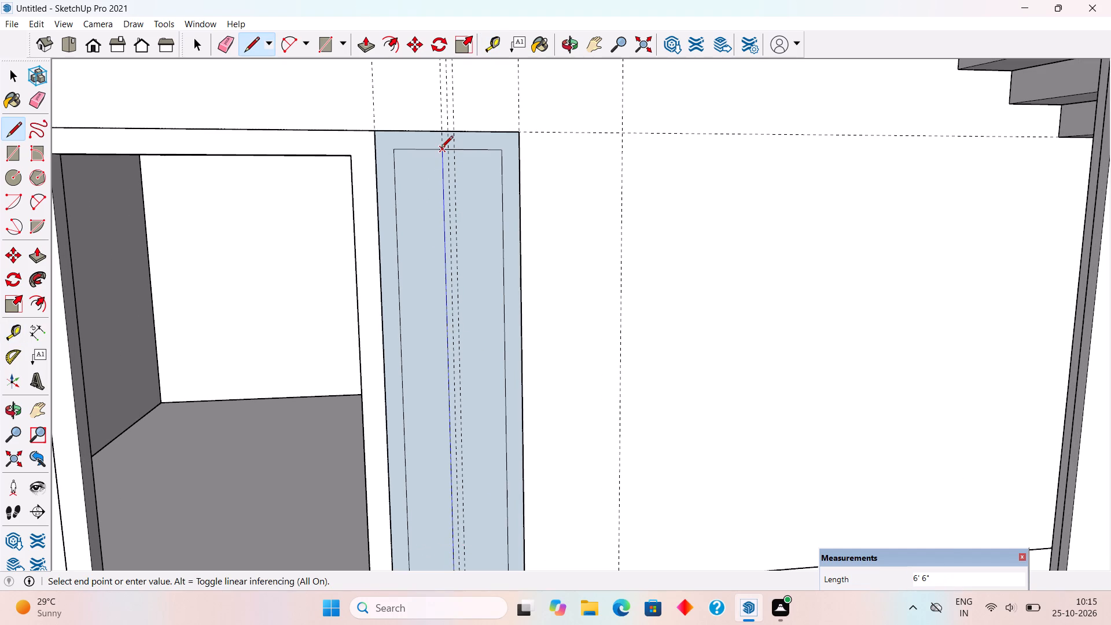
pyautogui.click(441, 149)
pyautogui.click(457, 152)
pyautogui.scroll(-4, 481, 376)
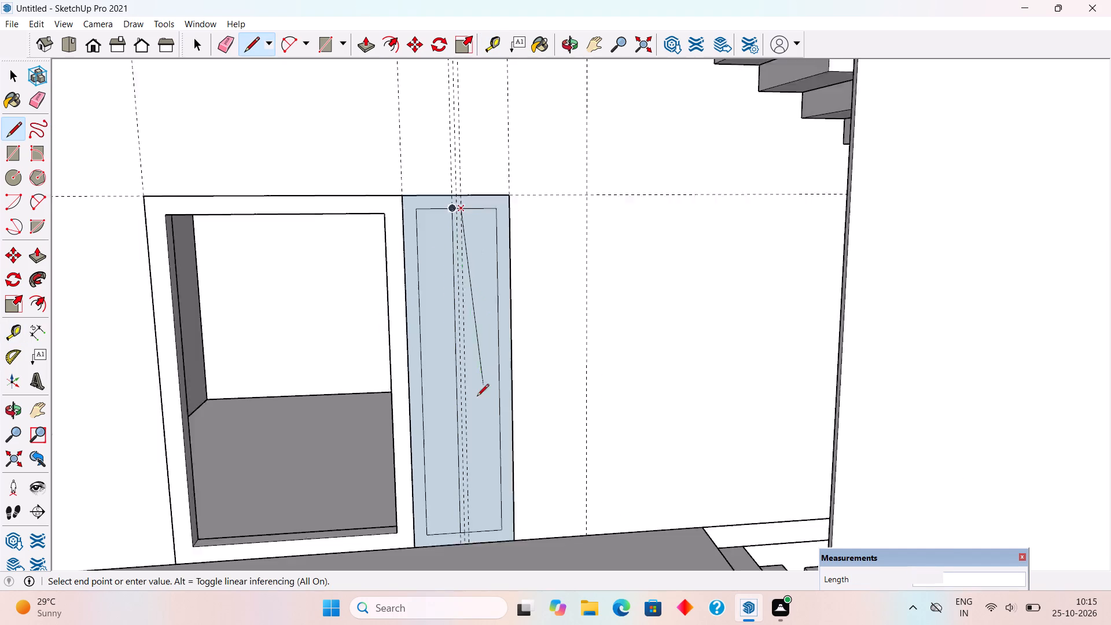
pyautogui.scroll(4, 478, 531)
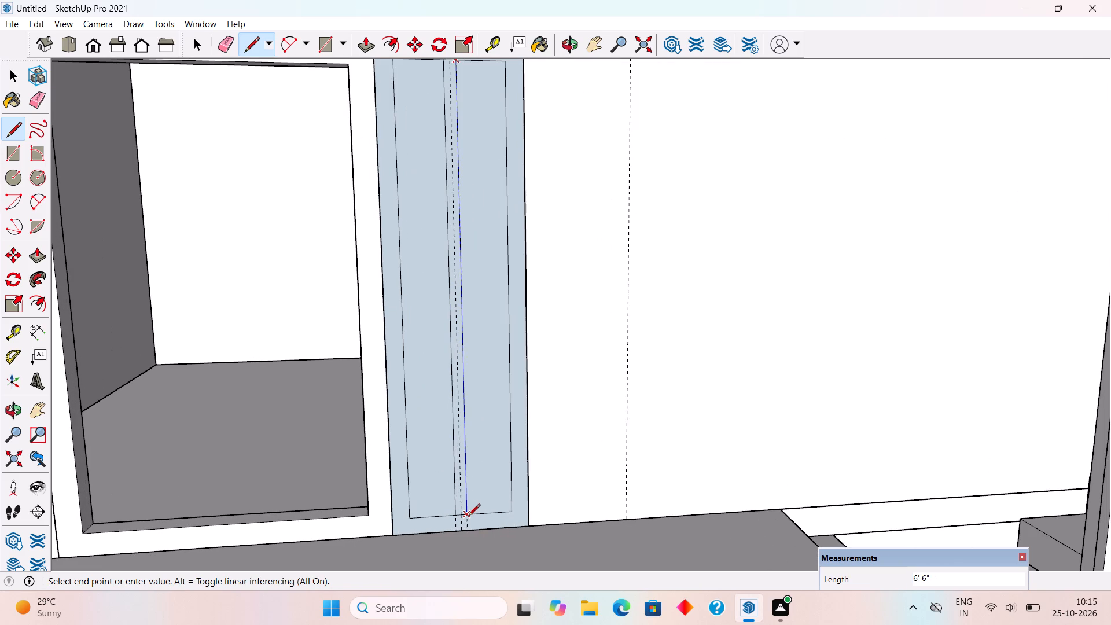
pyautogui.click(468, 516)
# Erase the centre guide and the short edges closing the mullion's bottom and top so it joins the surrounding frame.
pyautogui.press('e')
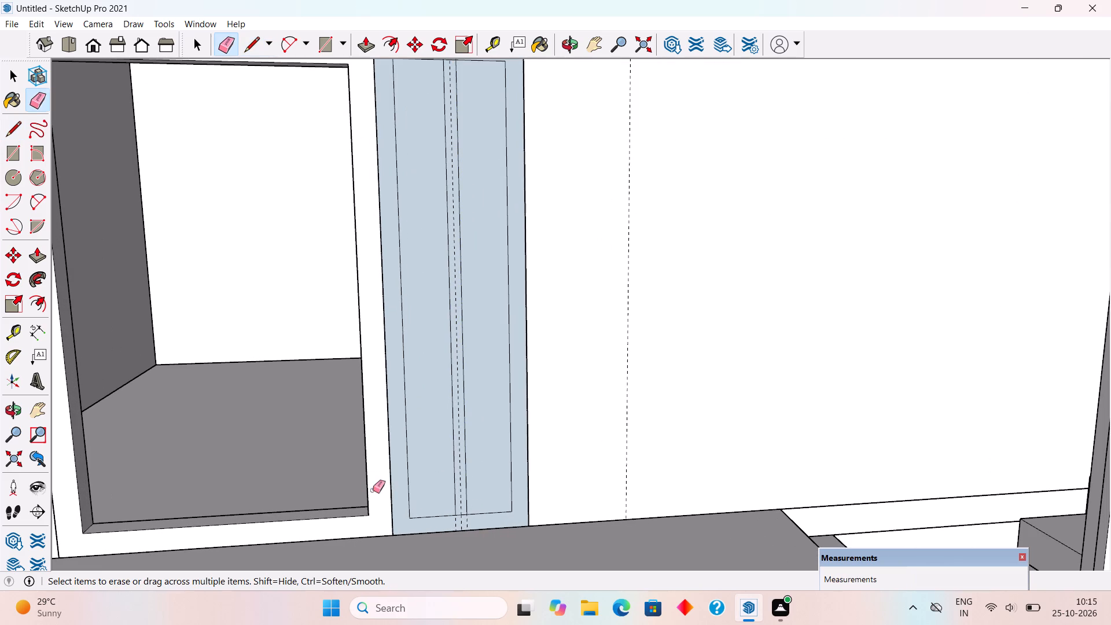
pyautogui.click(462, 516)
pyautogui.scroll(-6, 462, 516)
pyautogui.scroll(3, 463, 264)
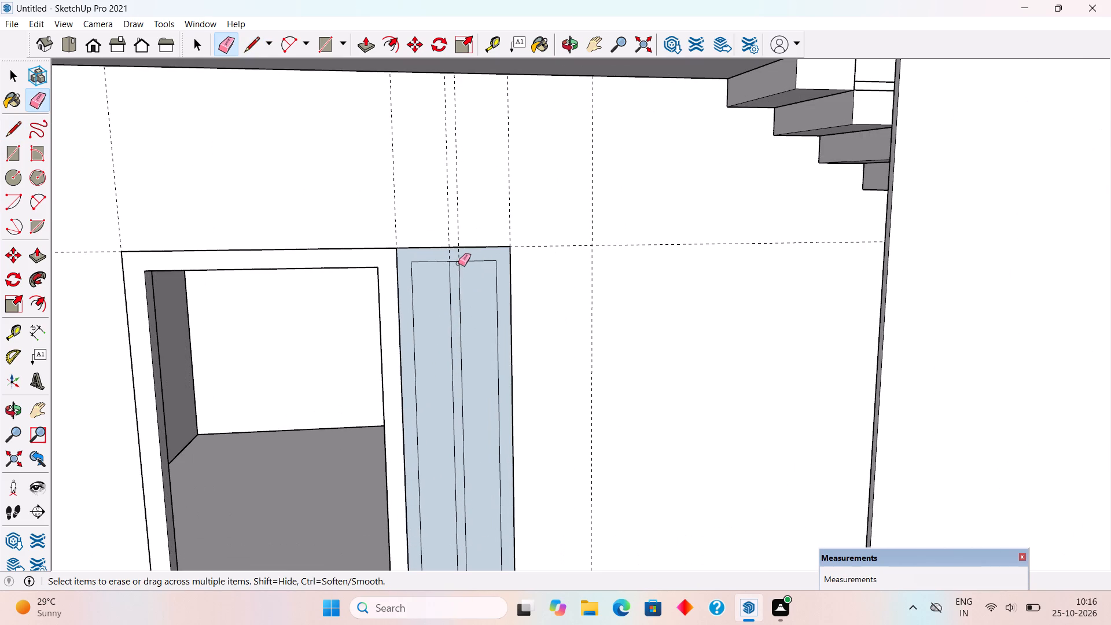
pyautogui.click(454, 261)
# Delete the two inner faces on both sides of the mullion to open the side window frame.
pyautogui.press('space')
pyautogui.click(426, 300)
pyautogui.press('Delete')
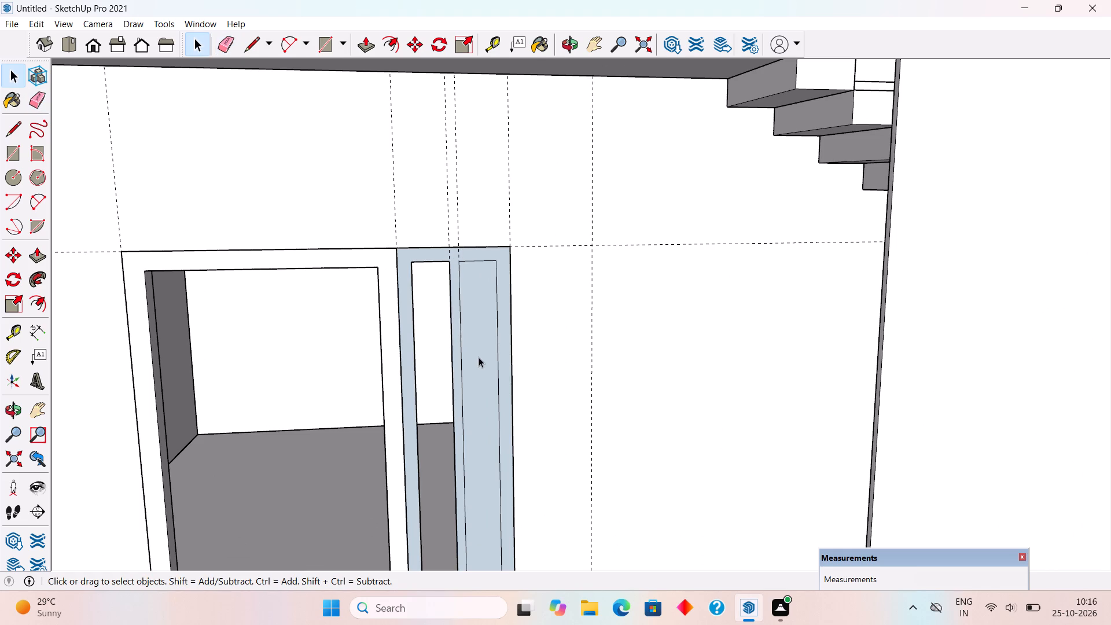
pyautogui.click(479, 357)
pyautogui.press('Delete')
# Extrude the side window frame with its mullion 4" outward.
pyautogui.press('p')
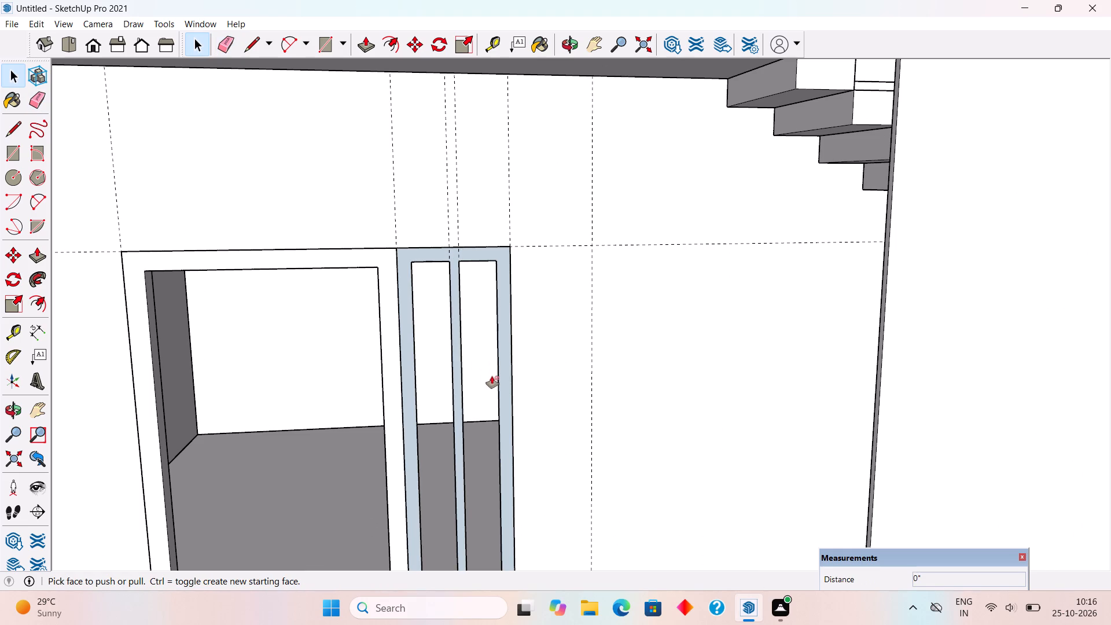
pyautogui.click(505, 393)
pyautogui.press('4')
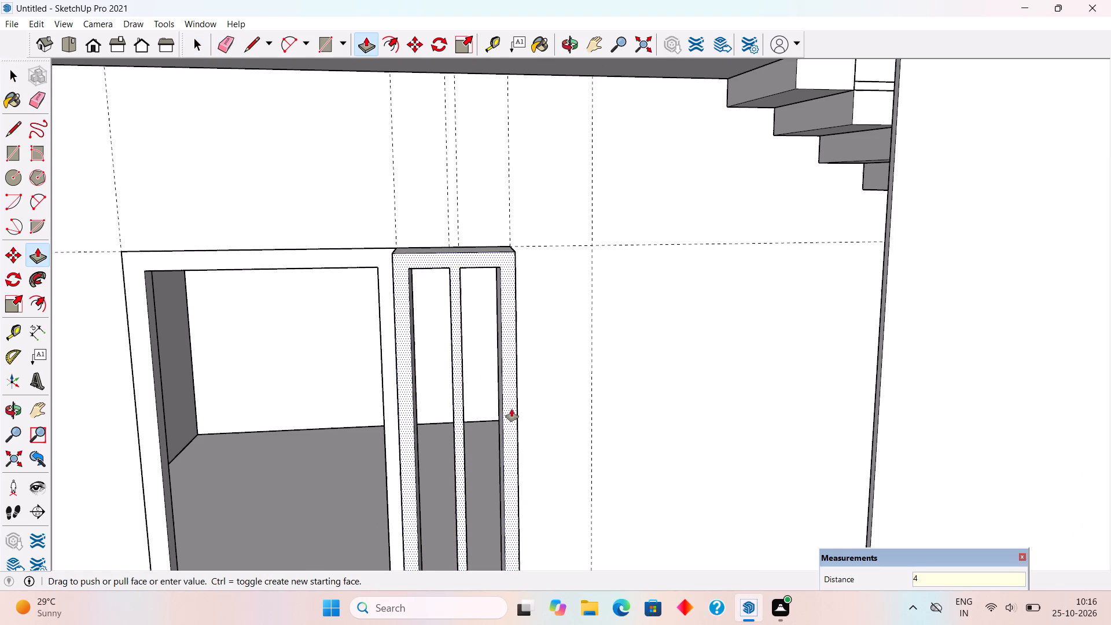
pyautogui.hotkey('shift', '"')
pyautogui.press('Return')
# Select the whole extruded side window frame with its mullion and make it a group.
pyautogui.press('space')
pyautogui.moveTo(545, 426); pyautogui.dragTo(781, 465, button='middle')
pyautogui.scroll(3, 579, 330)
pyautogui.tripleClick(540, 290)
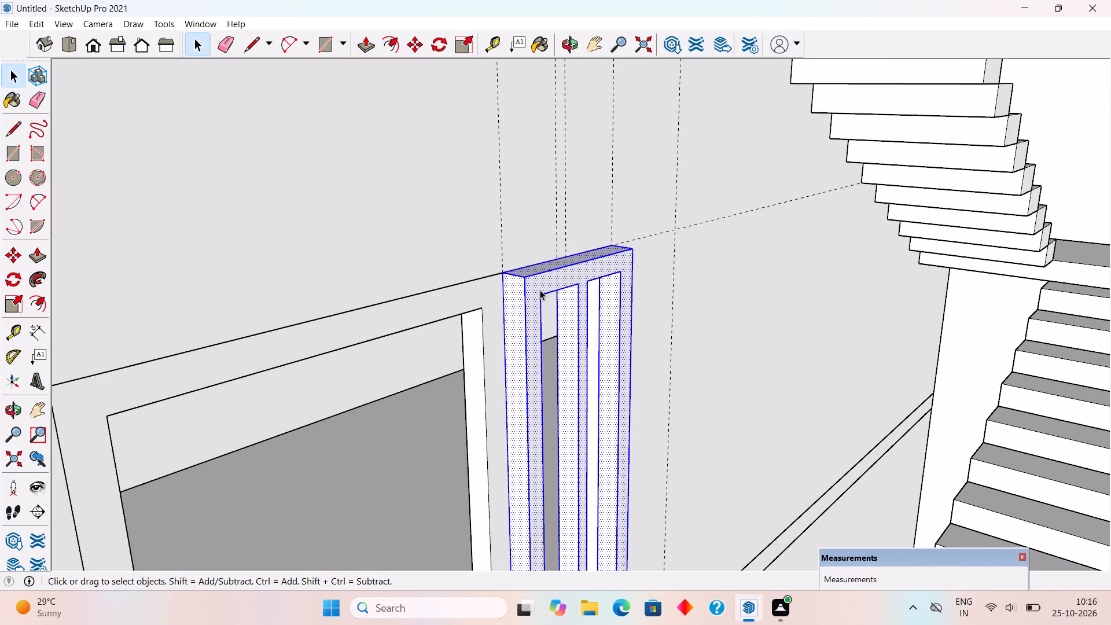
pyautogui.rightClick(540, 290)
pyautogui.click(582, 407)
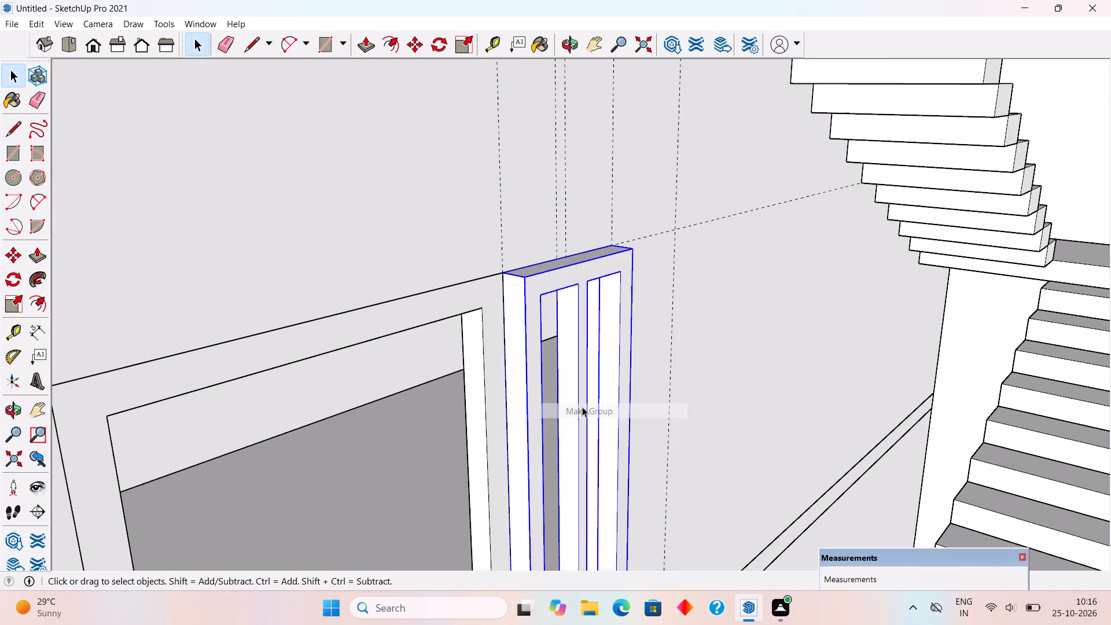
# Move the side window frame group 4" back into the wall so its front sits flush with the door frame.
pyautogui.scroll(-8, 533, 309)
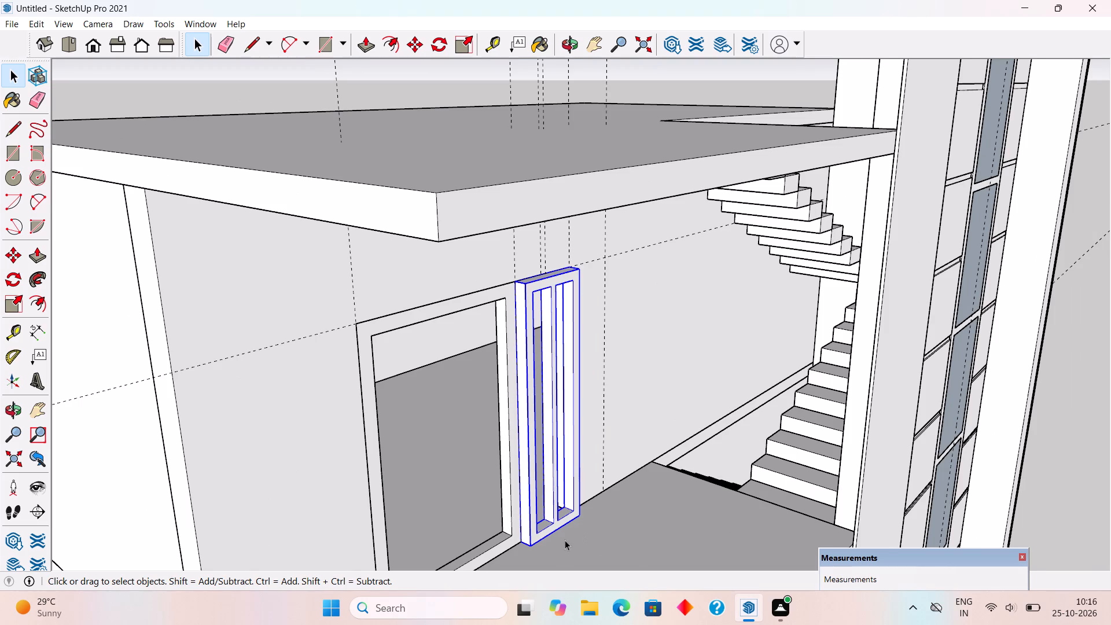
pyautogui.scroll(7, 562, 542)
pyautogui.scroll(10, 505, 560)
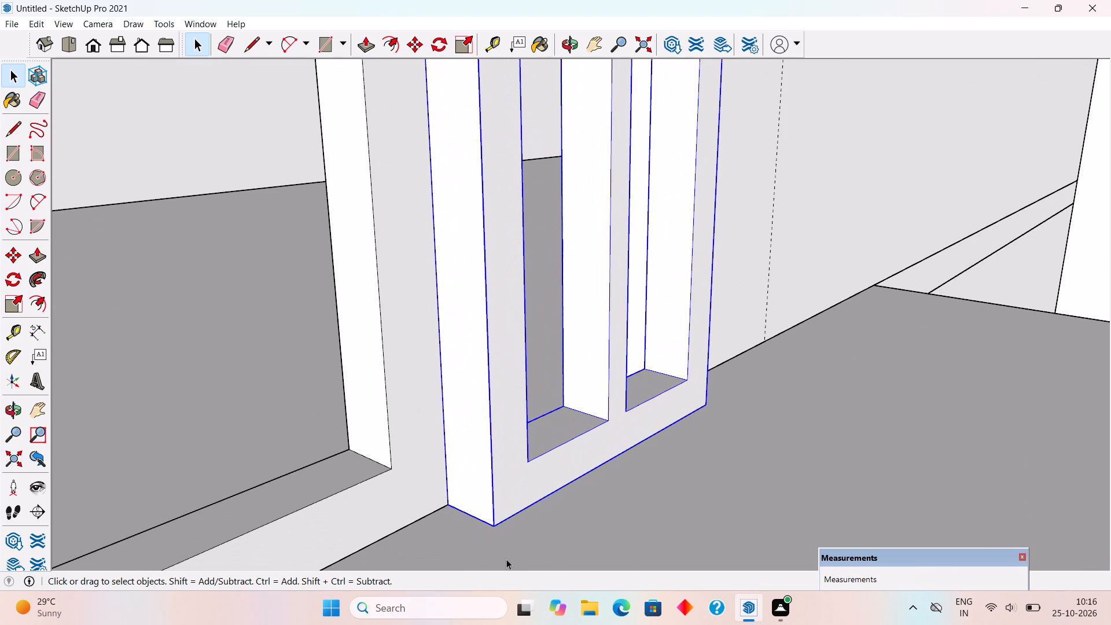
pyautogui.press('m')
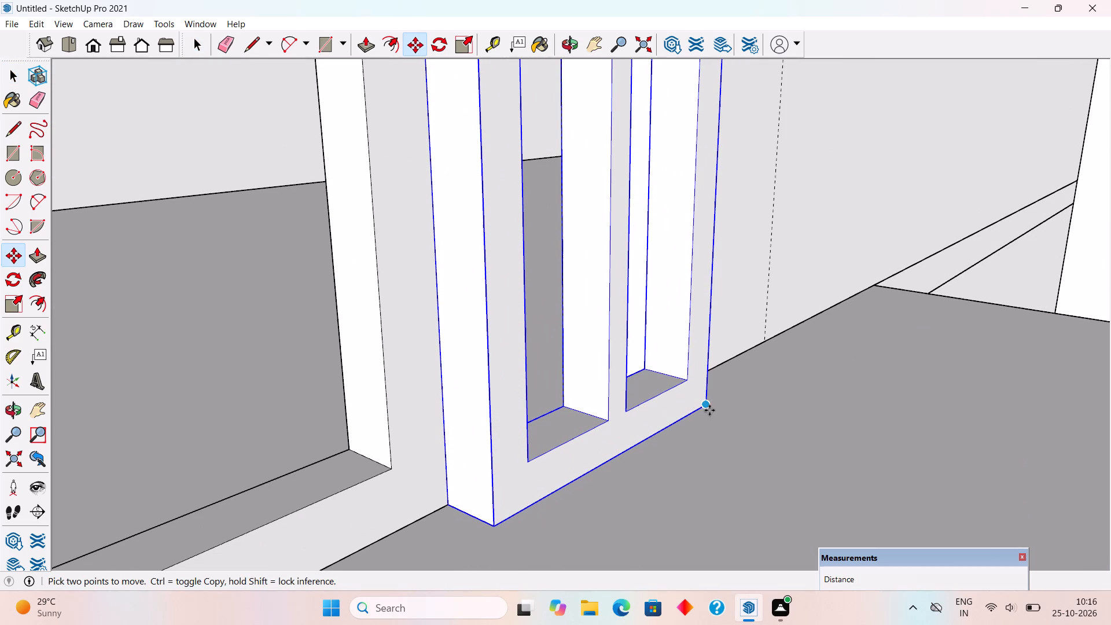
pyautogui.click(709, 410)
pyautogui.click(665, 390)
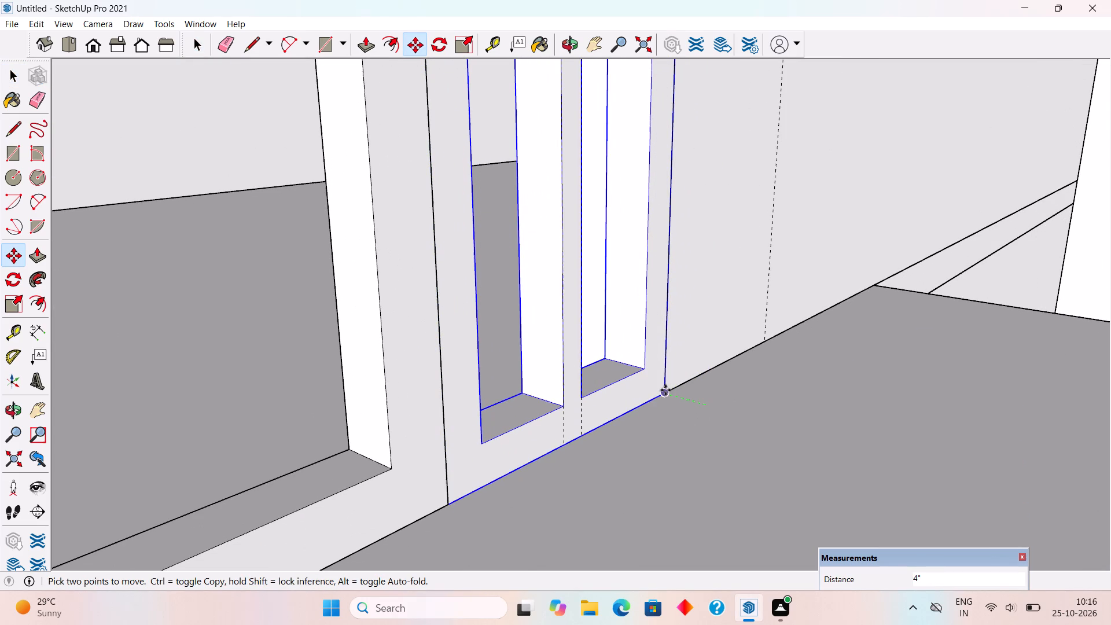
pyautogui.press('space')
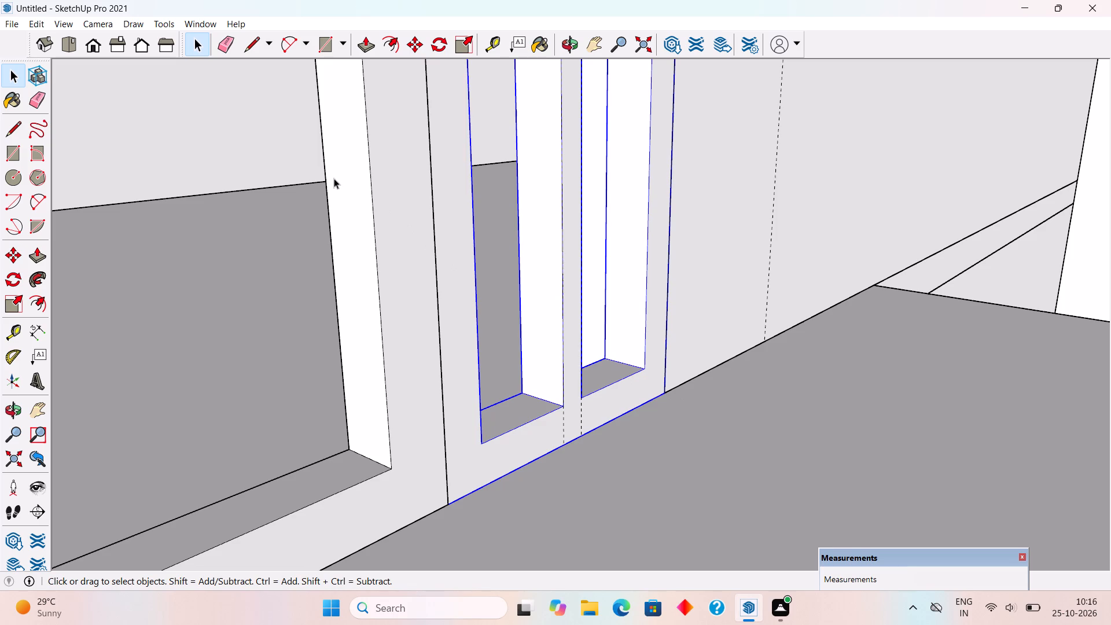
pyautogui.scroll(-10, 459, 317)
pyautogui.scroll(-5, 506, 346)
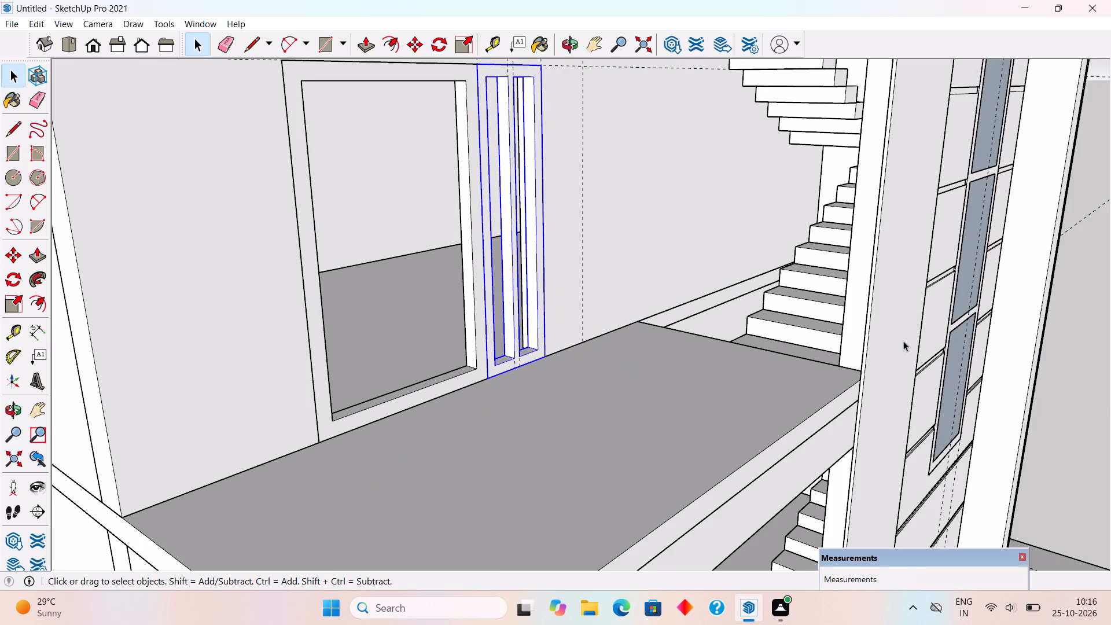
pyautogui.click(1057, 388)
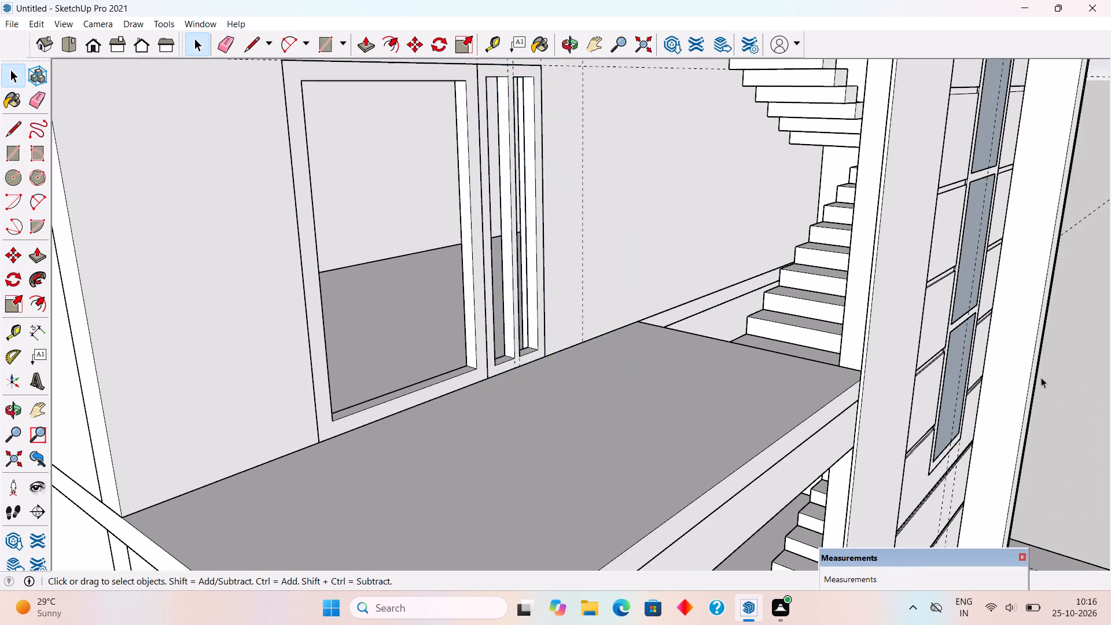
# Draw an 8" by 6' 6" rectangle in each of the two side window openings as glass panes.
pyautogui.moveTo(931, 344); pyautogui.dragTo(737, 306, button='middle')
pyautogui.scroll(-6, 737, 306)
pyautogui.scroll(7, 501, 136)
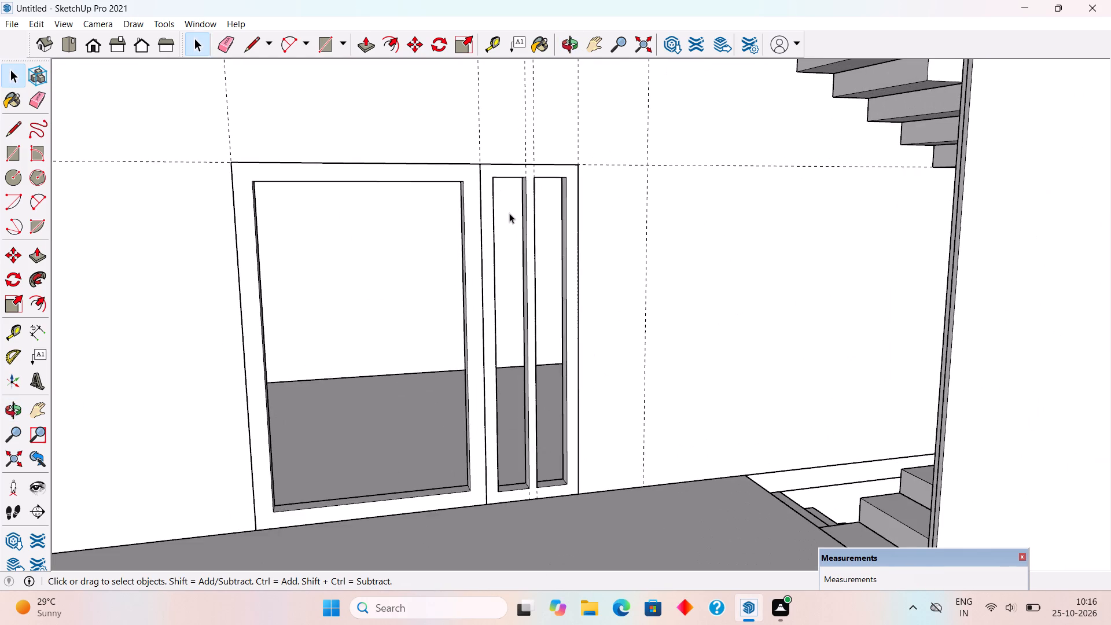
pyautogui.moveTo(504, 217); pyautogui.dragTo(472, 228, button='middle')
pyautogui.scroll(3, 472, 228)
pyautogui.press('r')
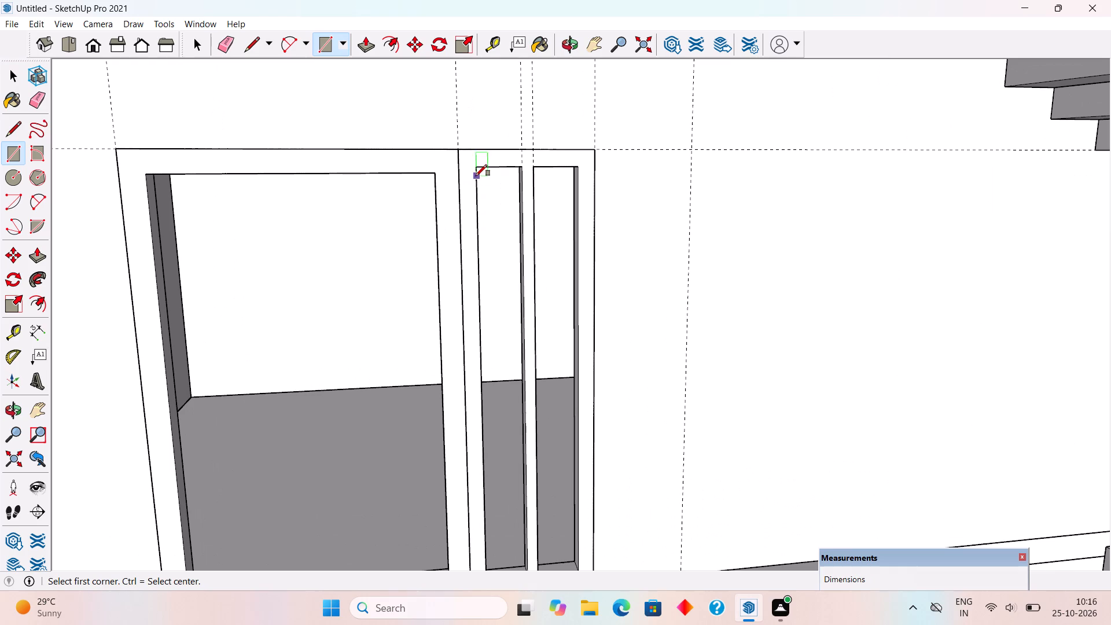
pyautogui.click(474, 171)
pyautogui.scroll(-5, 482, 258)
pyautogui.scroll(3, 511, 405)
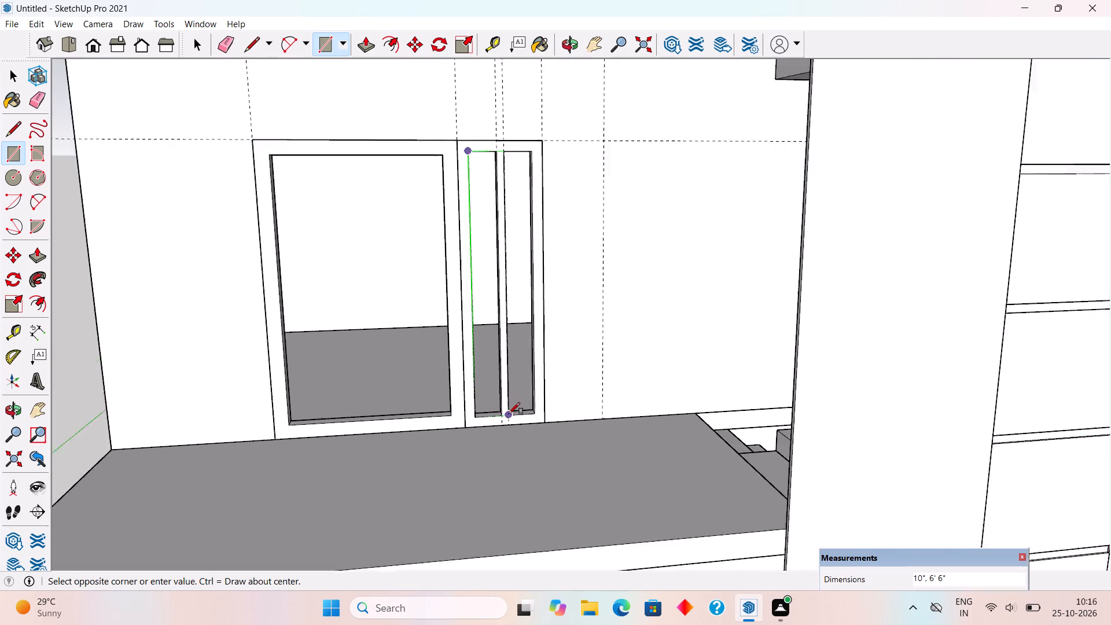
pyautogui.scroll(7, 509, 414)
pyautogui.click(498, 412)
pyautogui.scroll(-6, 498, 412)
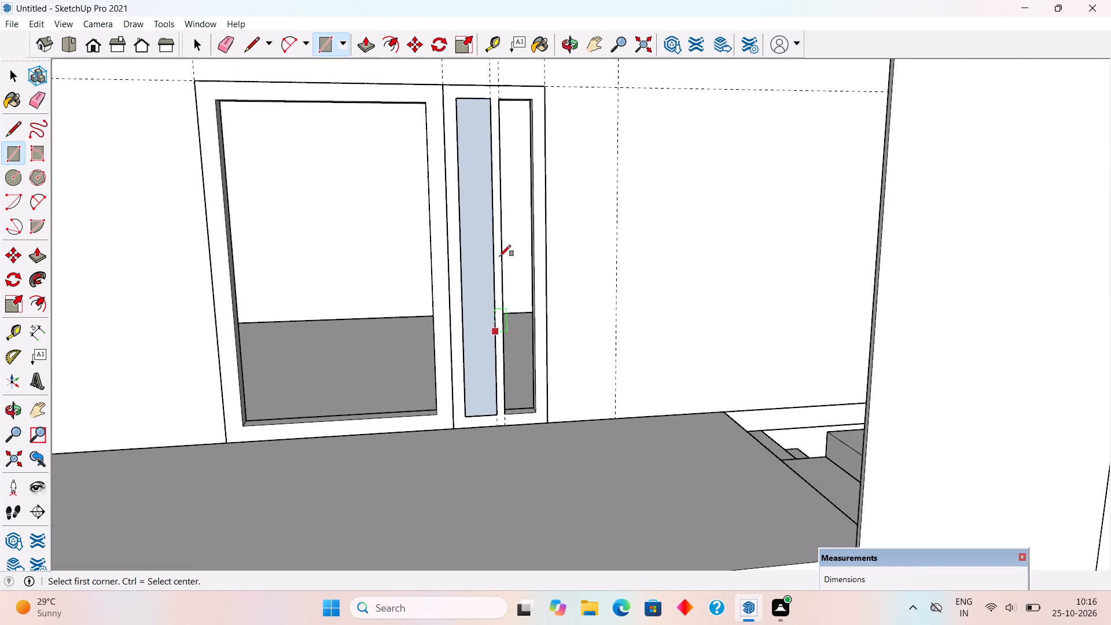
pyautogui.click(501, 100)
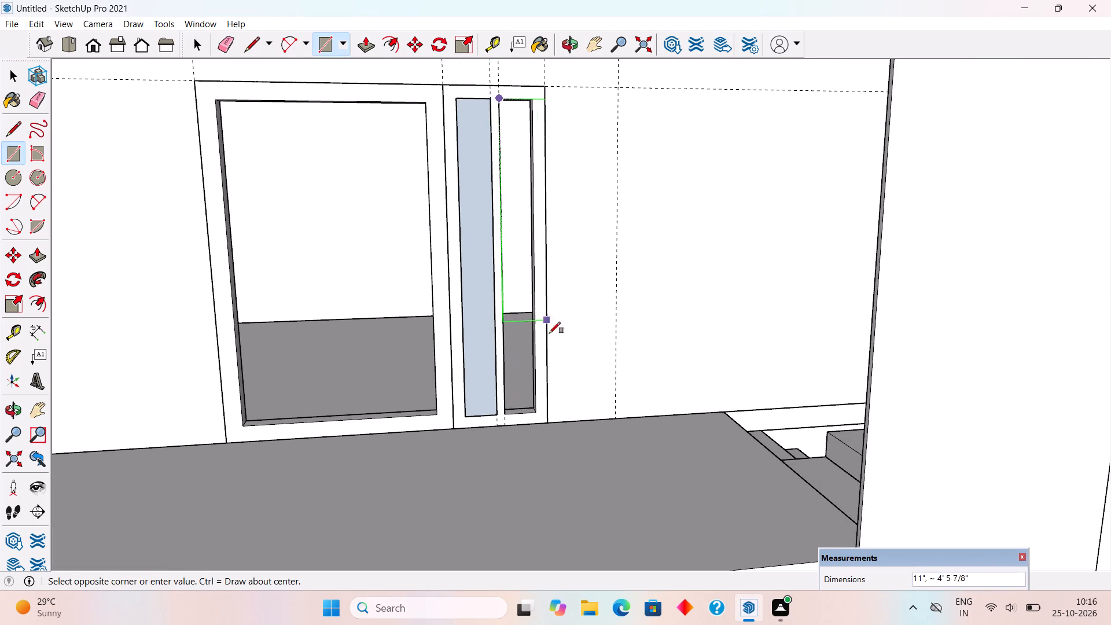
pyautogui.click(539, 414)
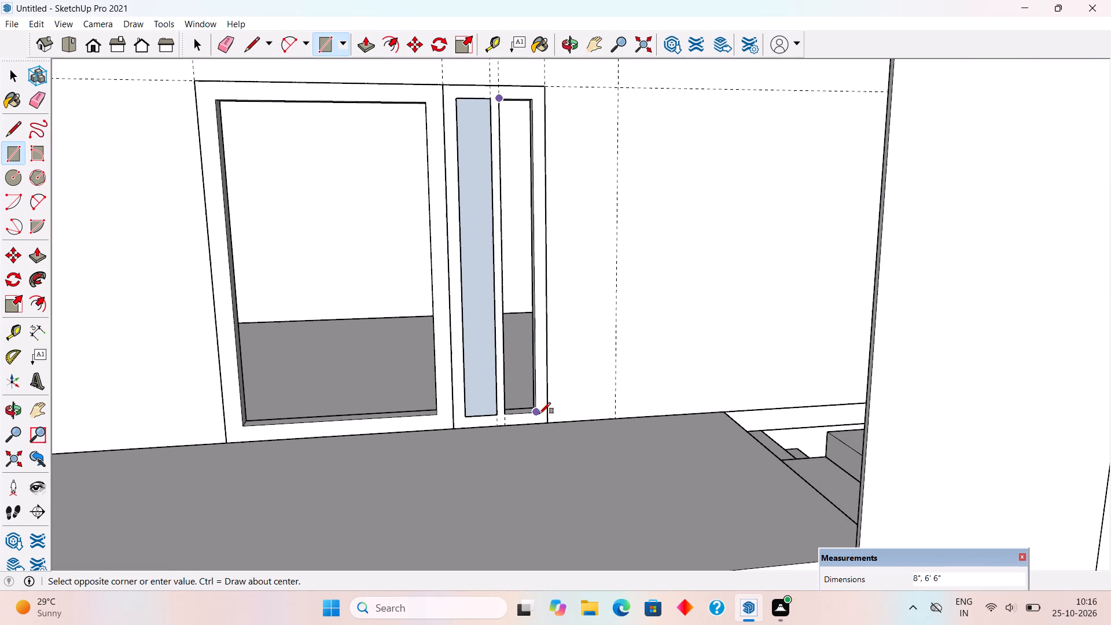
# Make each of the two side window glass panes its own group.
pyautogui.press('space')
pyautogui.tripleClick(531, 384)
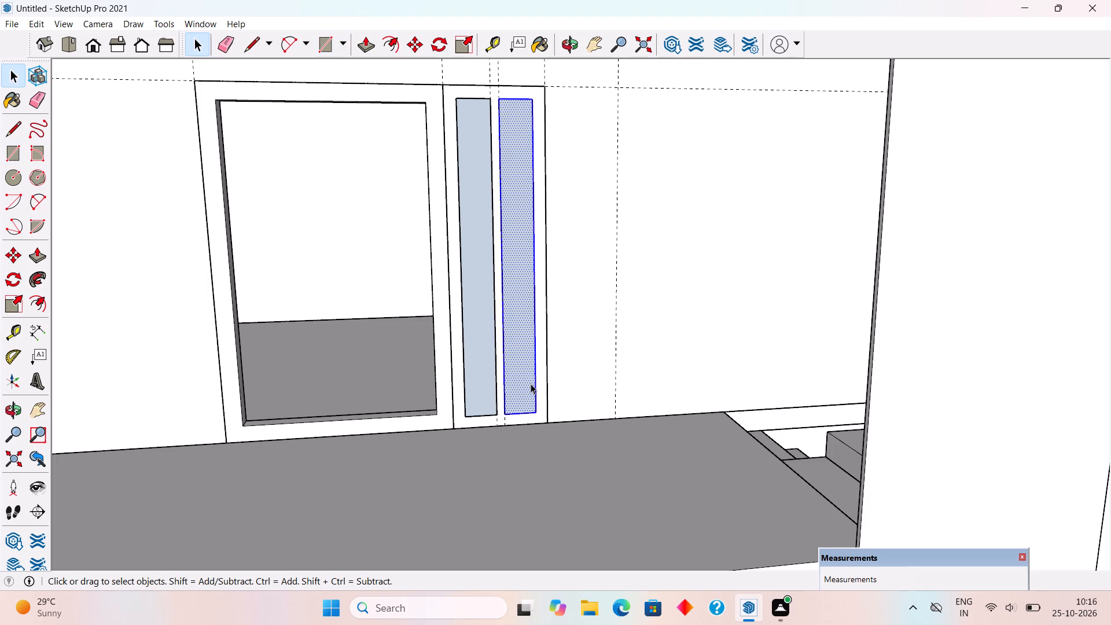
pyautogui.rightClick(531, 384)
pyautogui.click(561, 505)
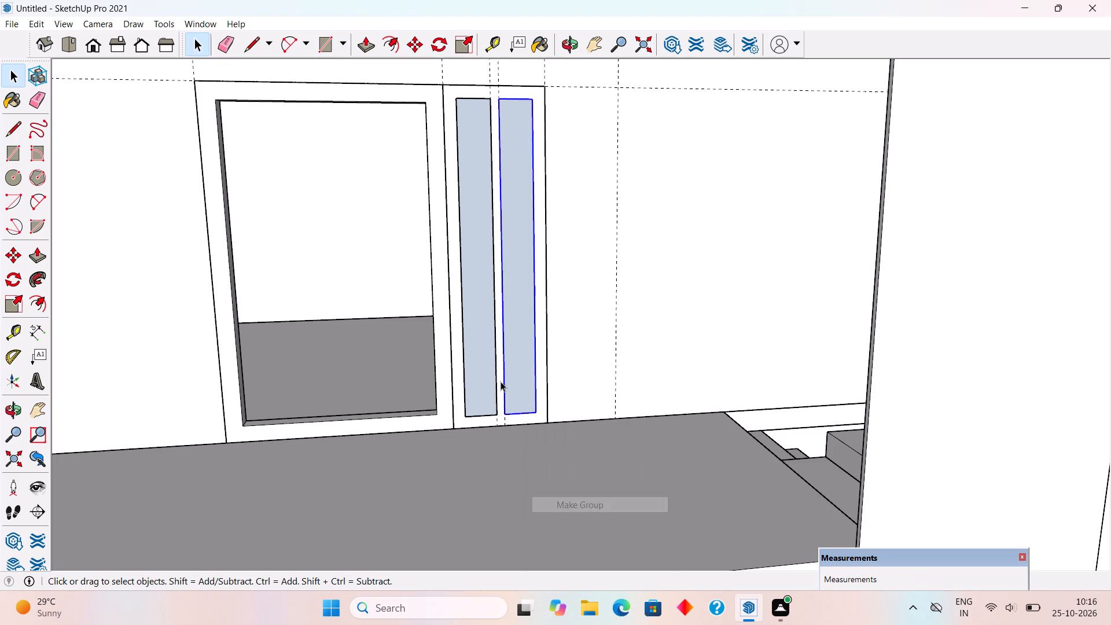
pyautogui.tripleClick(490, 359)
pyautogui.rightClick(490, 359)
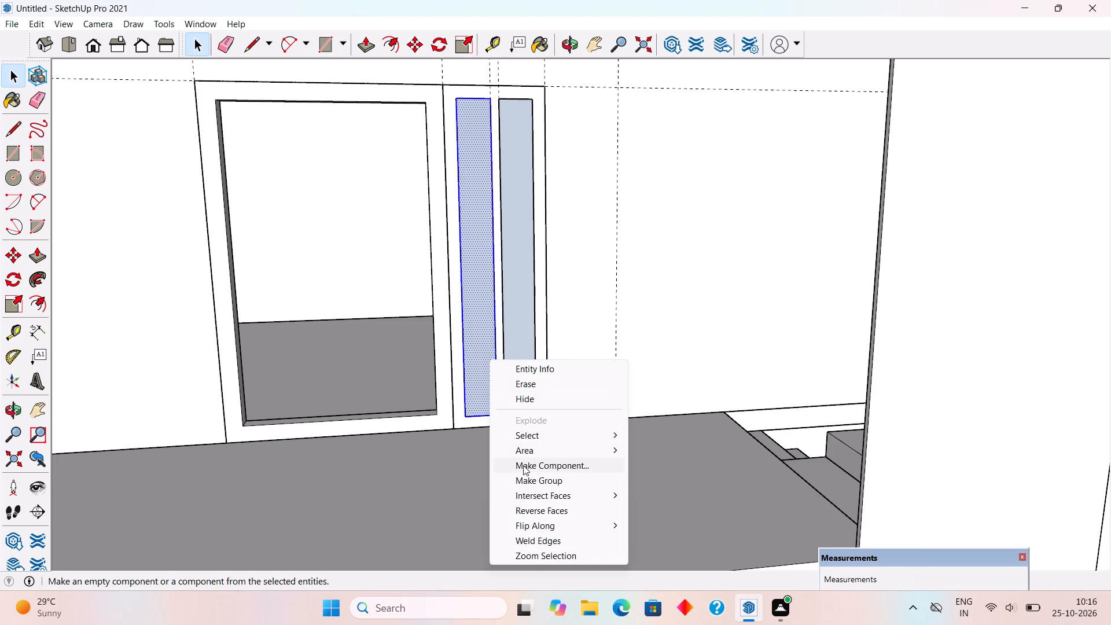
pyautogui.click(528, 479)
# Draw a 3' 10" by 6' 4" rectangle filling the opening inside the upper-floor door frame.
pyautogui.moveTo(474, 381); pyautogui.dragTo(557, 413, button='middle')
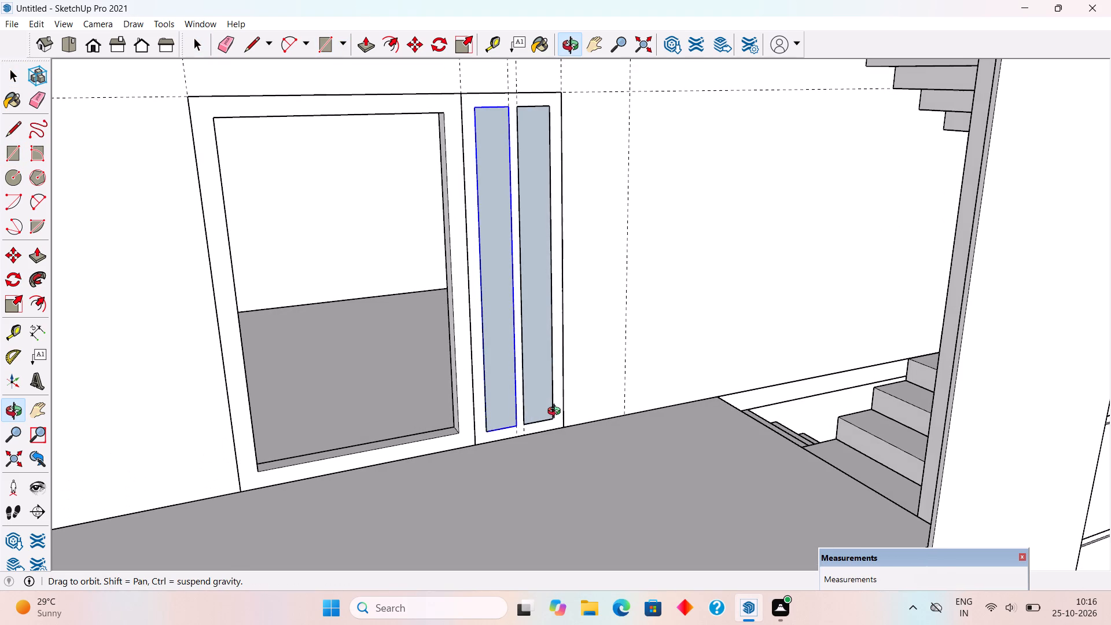
pyautogui.moveTo(557, 413); pyautogui.dragTo(484, 403, button='middle')
pyautogui.press('r')
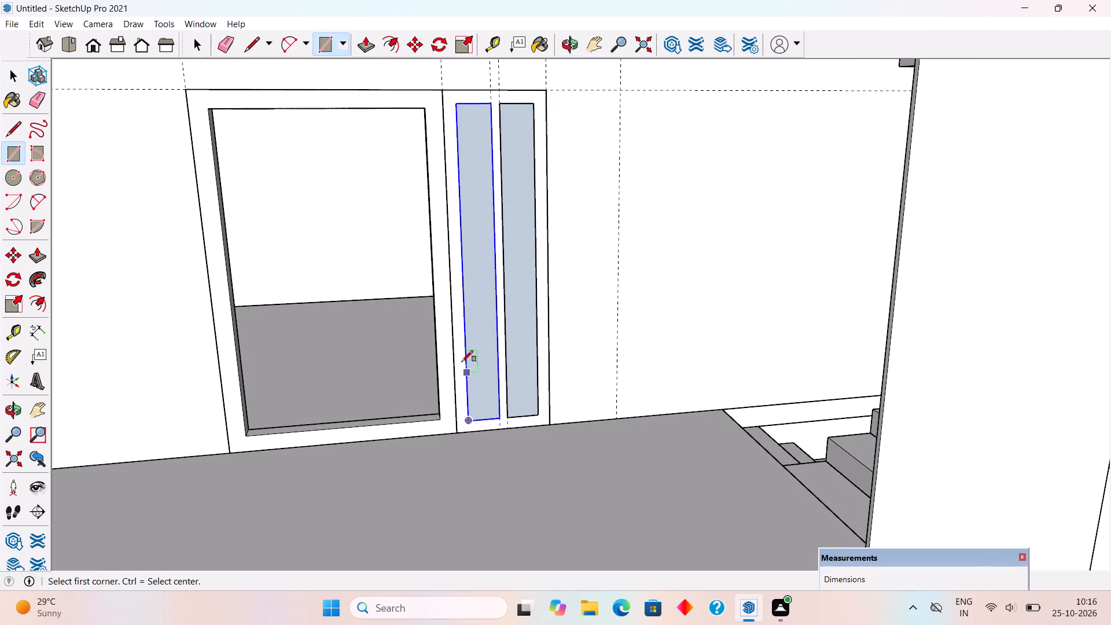
pyautogui.click(211, 111)
pyautogui.click(438, 420)
# Extrude the upper-floor door rectangle 2" outward to form a door panel.
pyautogui.press('p')
pyautogui.click(421, 400)
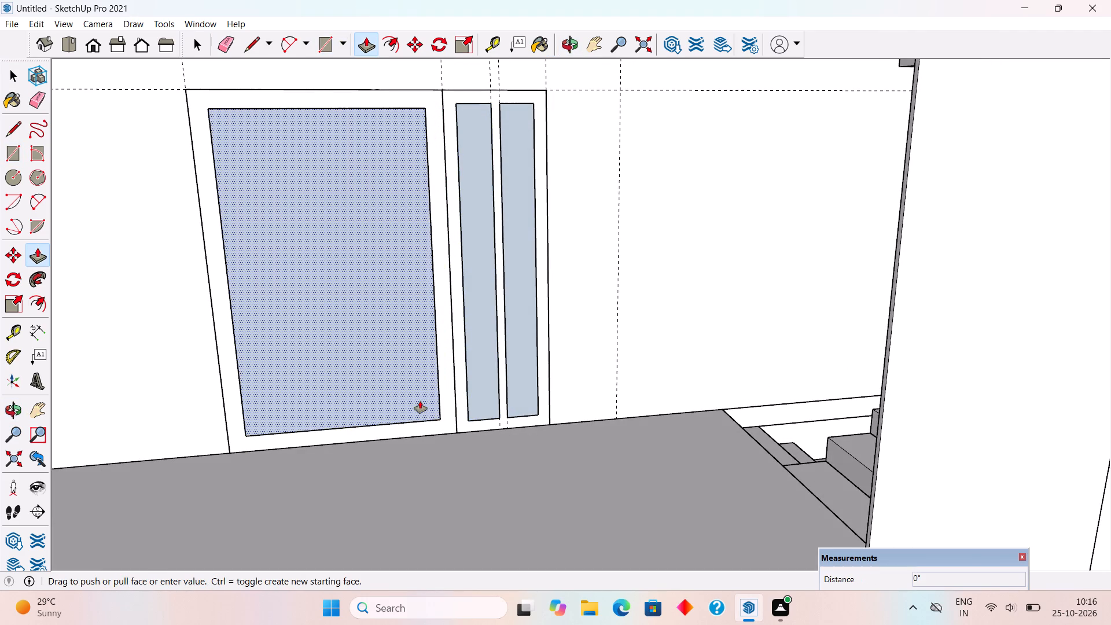
pyautogui.write('2"')
pyautogui.press('Return')
pyautogui.press('space')
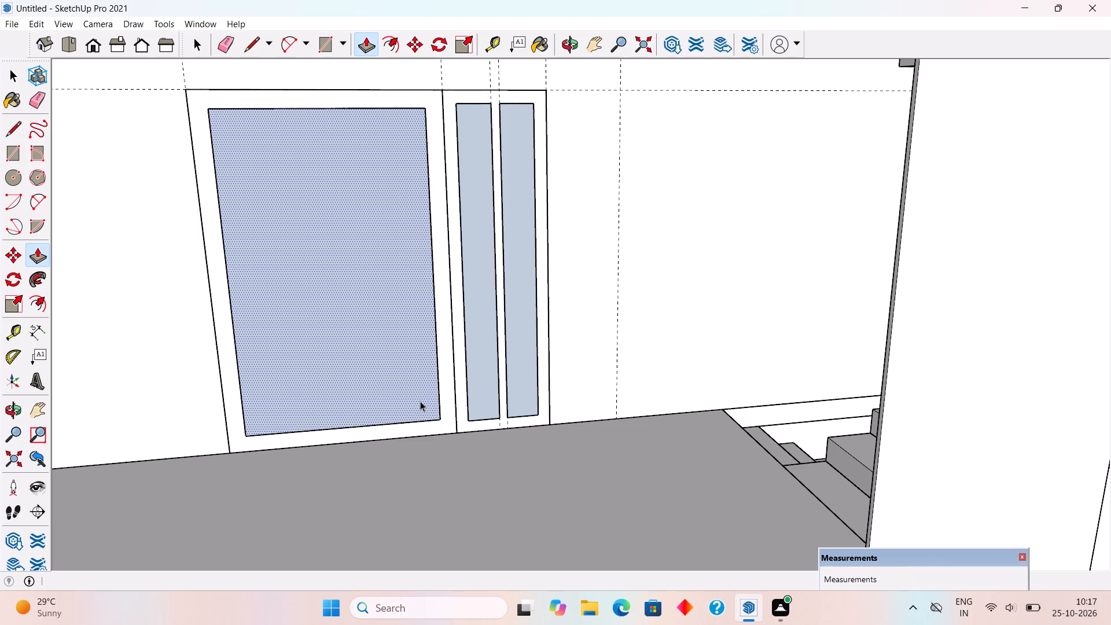
pyautogui.moveTo(442, 394); pyautogui.dragTo(738, 356, button='middle')
pyautogui.press('p')
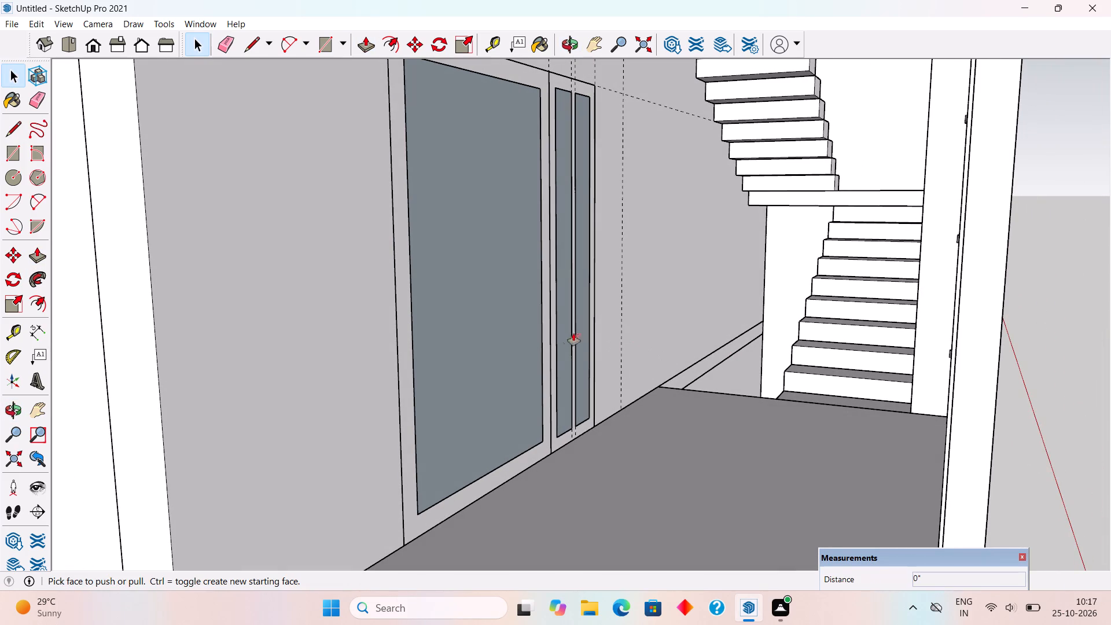
pyautogui.click(512, 345)
pyautogui.write('2"')
pyautogui.press('Return')
pyautogui.press('space')
# Select the entire door panel and make it a group.
pyautogui.tripleClick(517, 347)
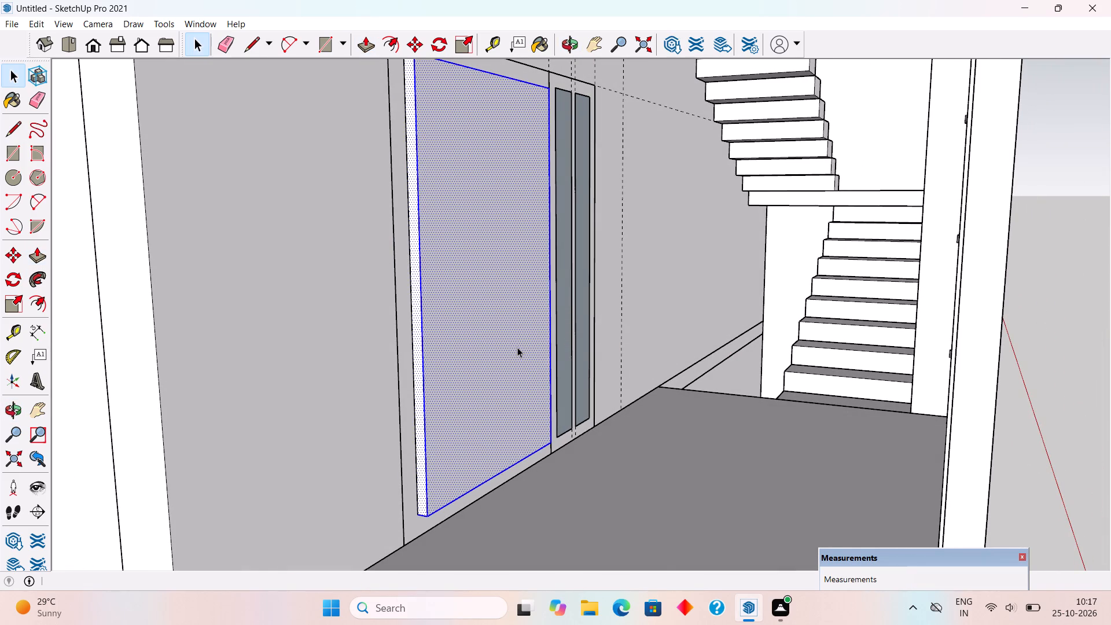
pyautogui.rightClick(517, 347)
pyautogui.click(591, 467)
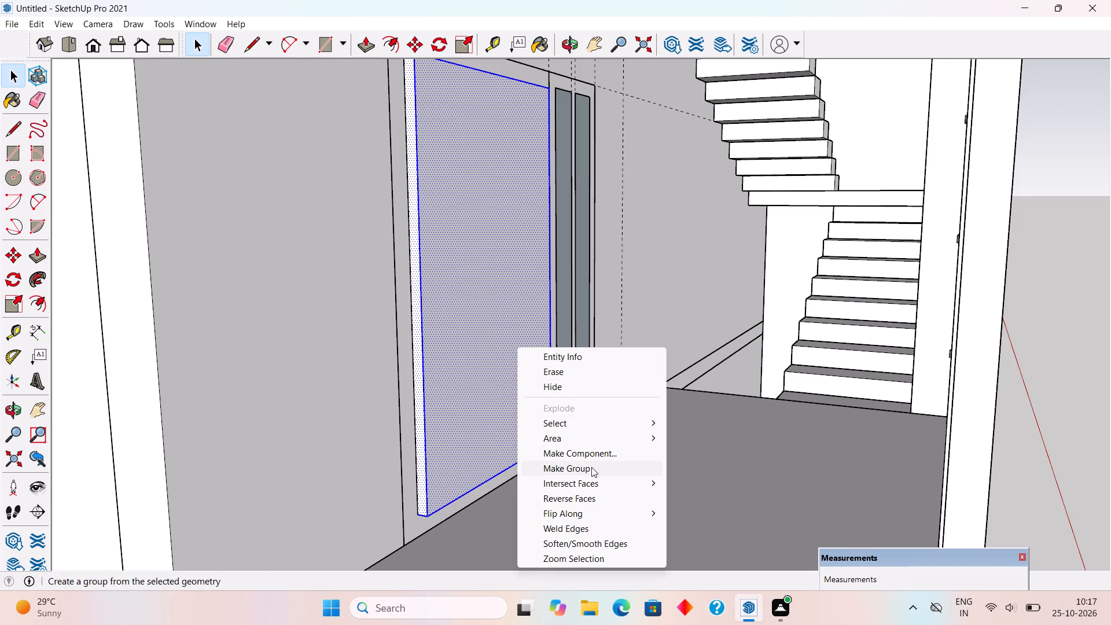
# Move the door panel group 2" inward so its front face is flush with the door frame.
pyautogui.moveTo(509, 444); pyautogui.dragTo(381, 431, button='middle')
pyautogui.moveTo(423, 411); pyautogui.dragTo(514, 428, button='middle')
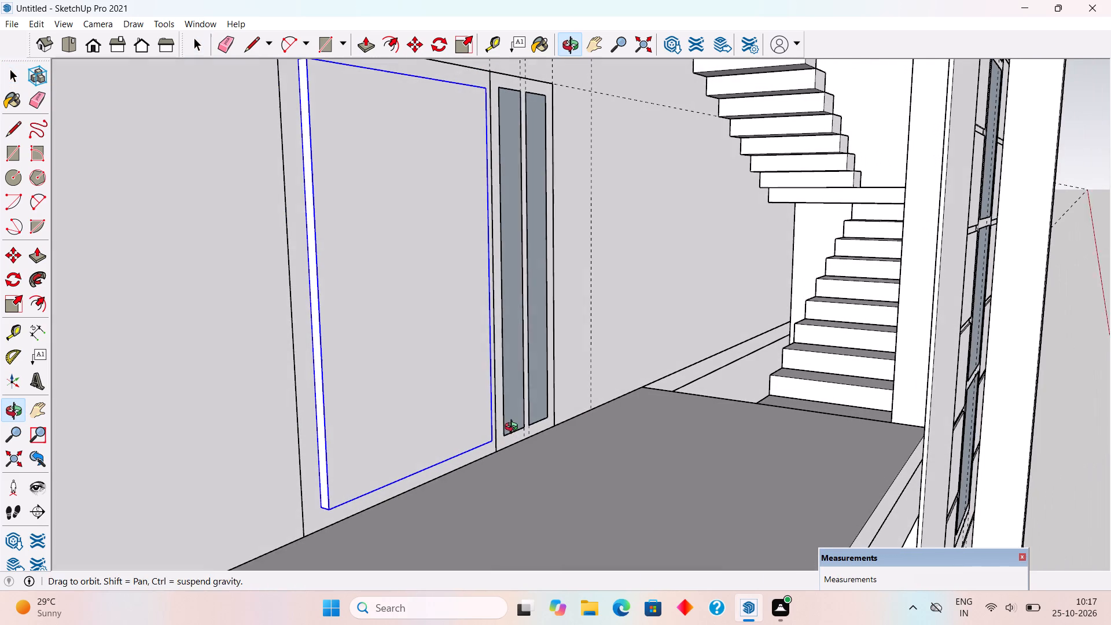
pyautogui.moveTo(514, 428); pyautogui.dragTo(514, 428, button='middle')
pyautogui.press('m')
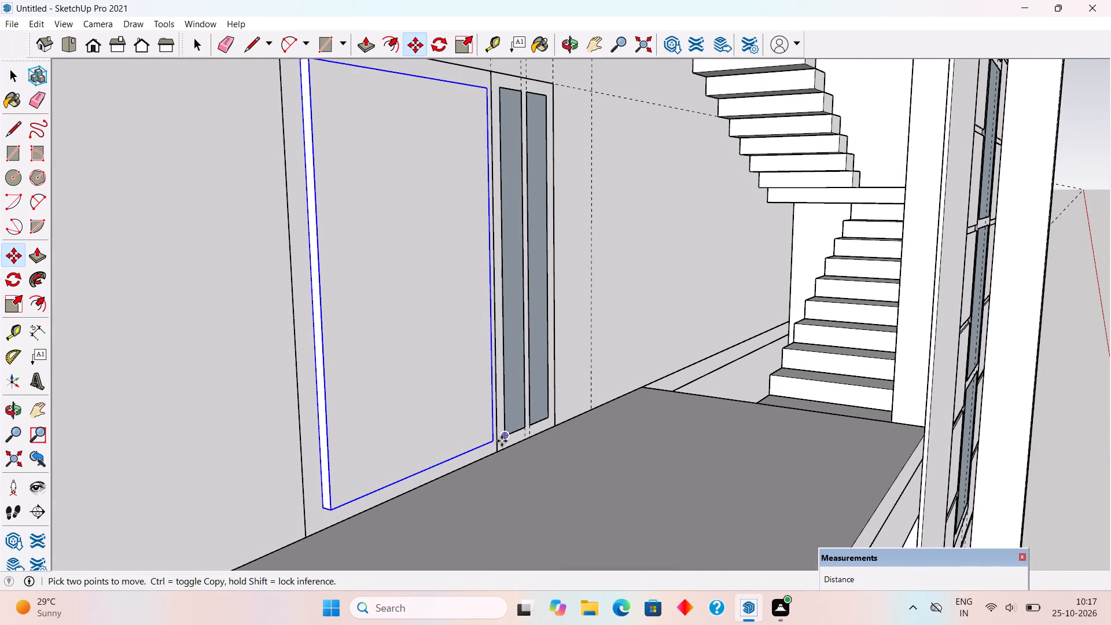
pyautogui.click(501, 442)
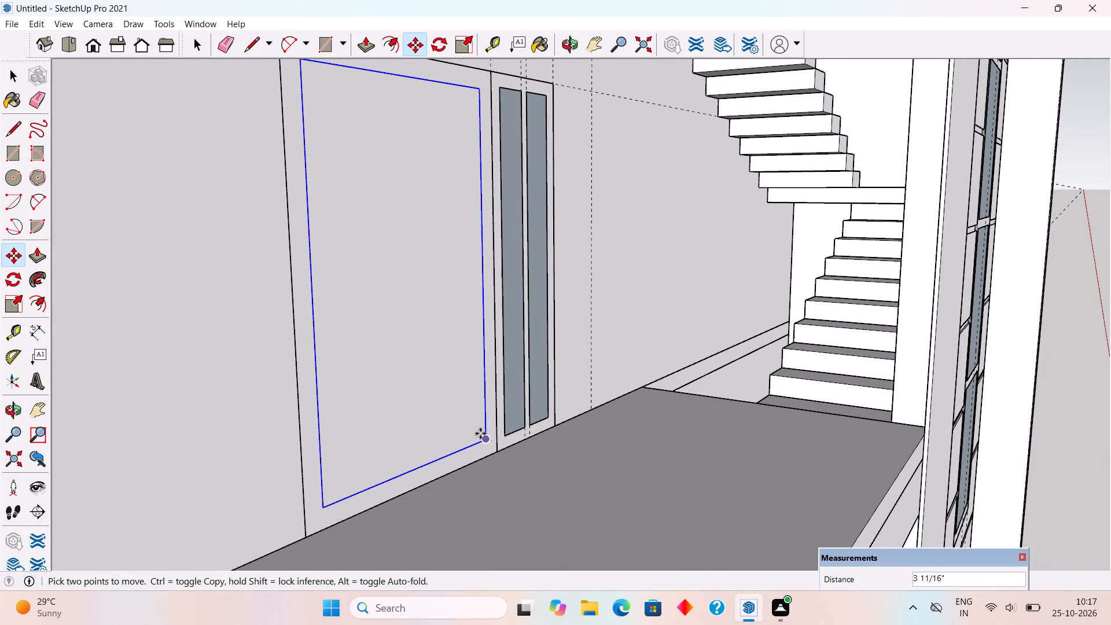
pyautogui.click(483, 434)
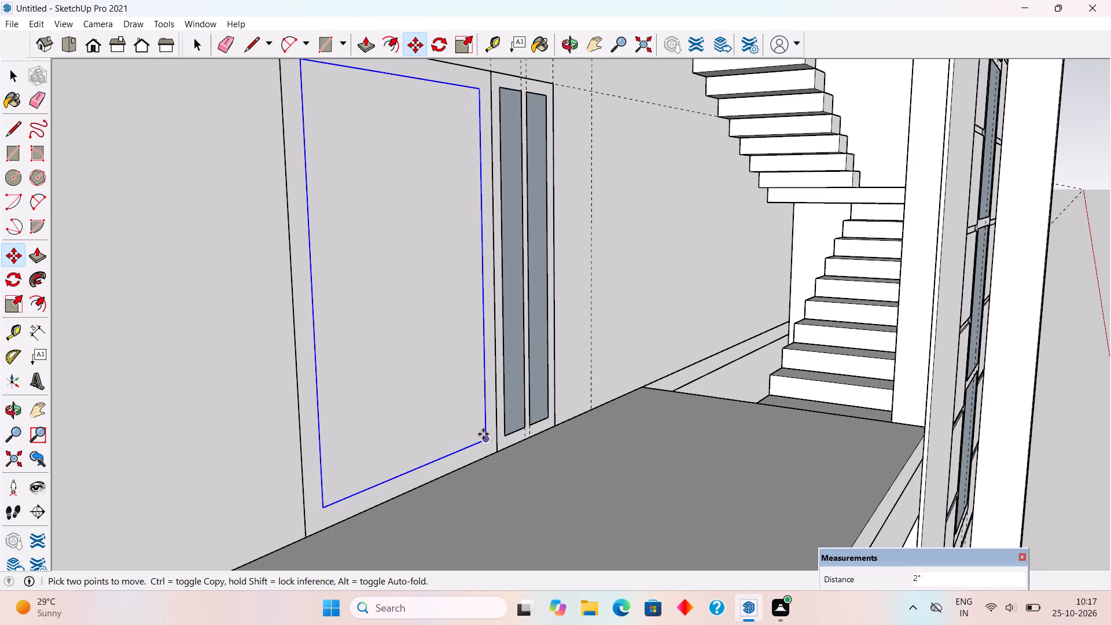
# Move the door panel group another 1" inward to recess it within the door frame.
pyautogui.scroll(12, 484, 435)
pyautogui.click(491, 442)
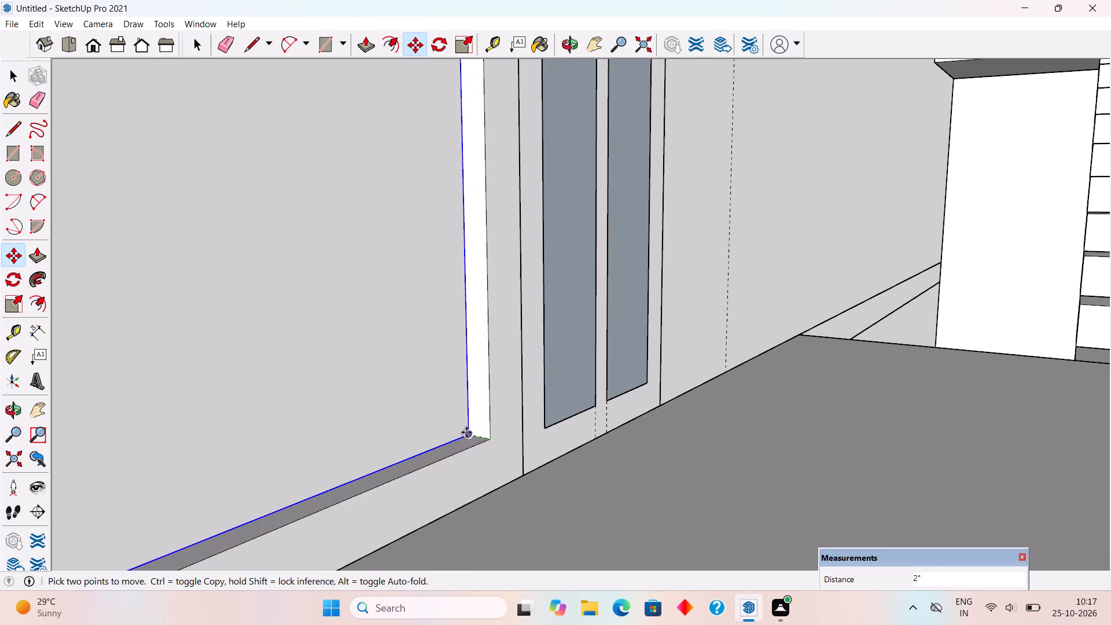
pyautogui.write('1"')
pyautogui.press('Return')
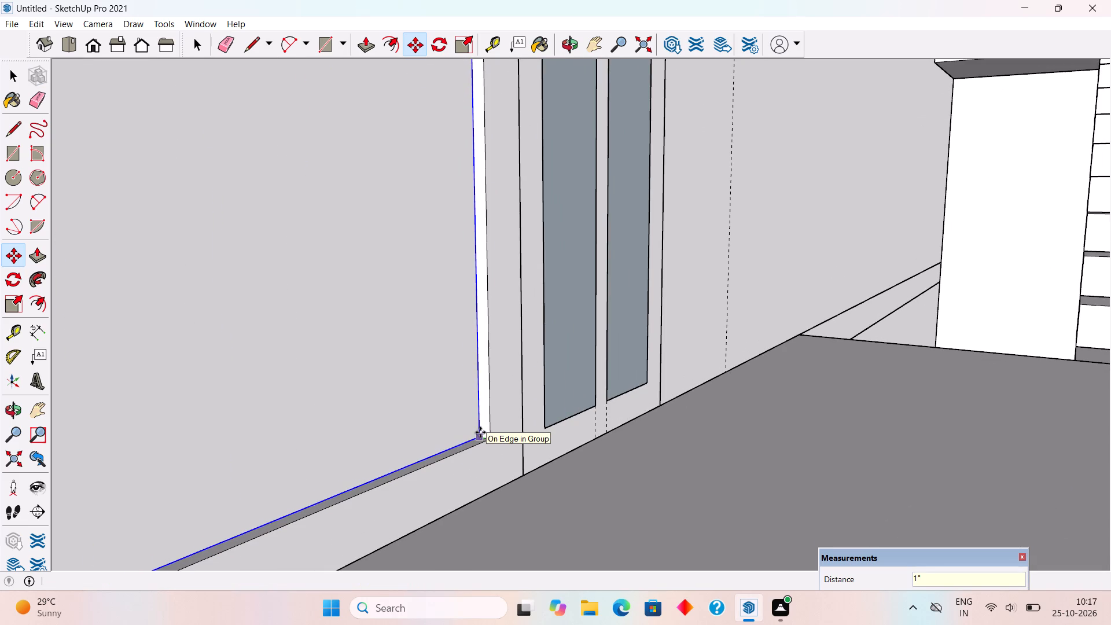
pyautogui.press('space')
pyautogui.scroll(-16, 571, 359)
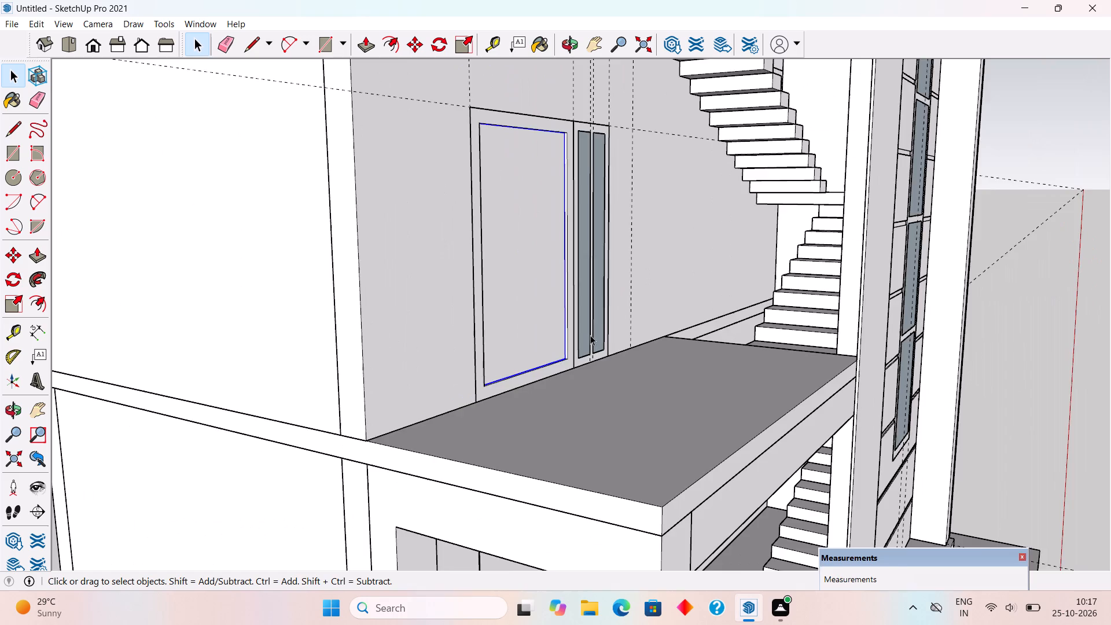
pyautogui.scroll(-5, 590, 335)
pyautogui.click(926, 347)
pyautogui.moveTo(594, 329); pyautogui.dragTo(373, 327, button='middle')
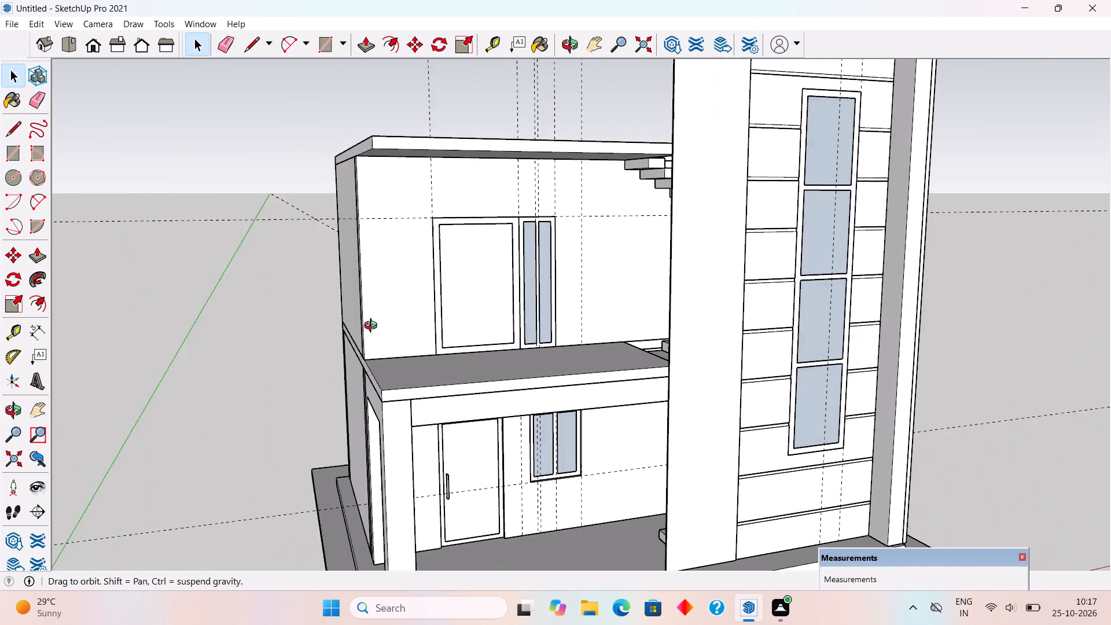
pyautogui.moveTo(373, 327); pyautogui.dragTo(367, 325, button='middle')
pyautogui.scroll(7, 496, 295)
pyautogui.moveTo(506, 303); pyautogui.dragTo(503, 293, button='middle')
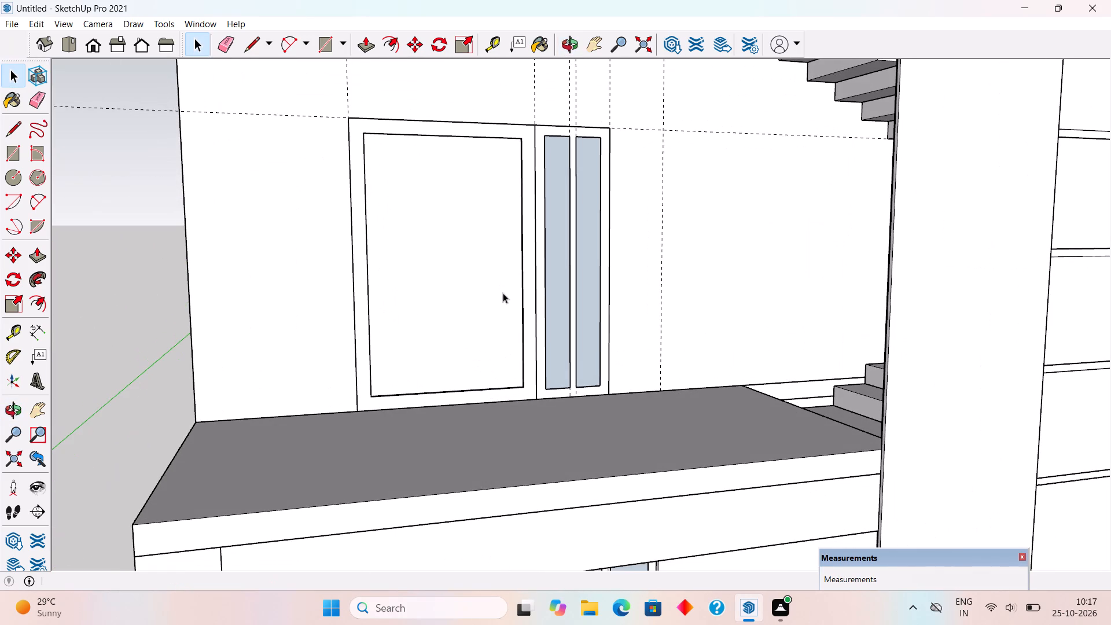
# Draw a vertical handle rectangle about 1 7/8" by 1' 7 1/4" on the upper-floor door panel, near its edge beside the glazed window.
pyautogui.press('r')
pyautogui.scroll(6, 497, 287)
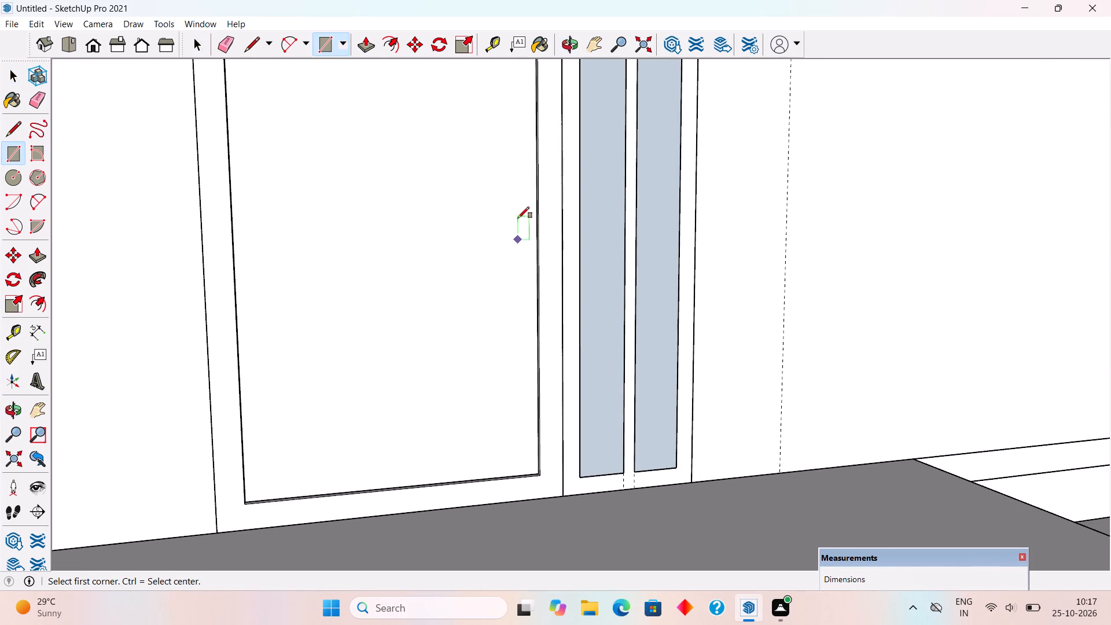
pyautogui.click(514, 177)
pyautogui.scroll(3, 529, 267)
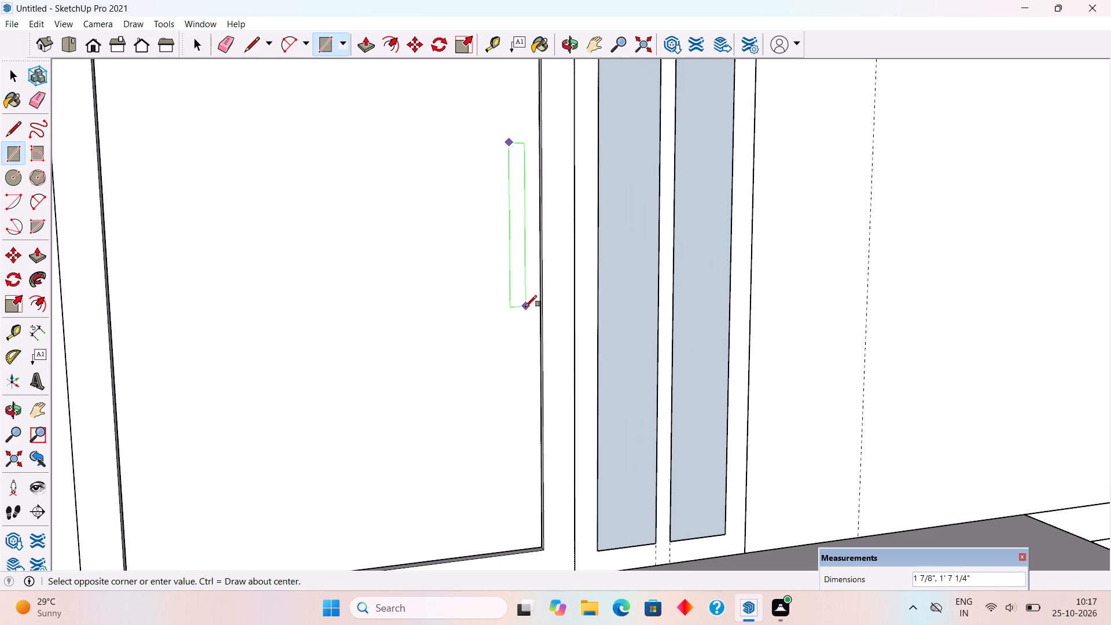
pyautogui.click(525, 307)
# Extrude the handle rectangle 2" outward from the door panel.
pyautogui.moveTo(616, 348); pyautogui.dragTo(807, 407, button='middle')
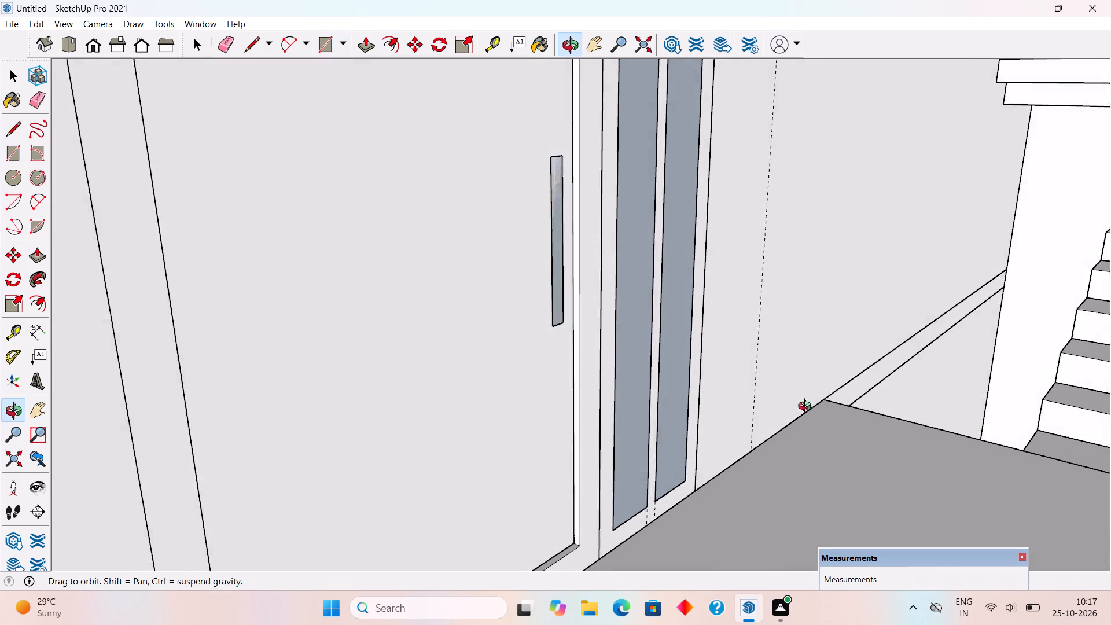
pyautogui.moveTo(807, 407); pyautogui.dragTo(814, 408, button='middle')
pyautogui.press('p')
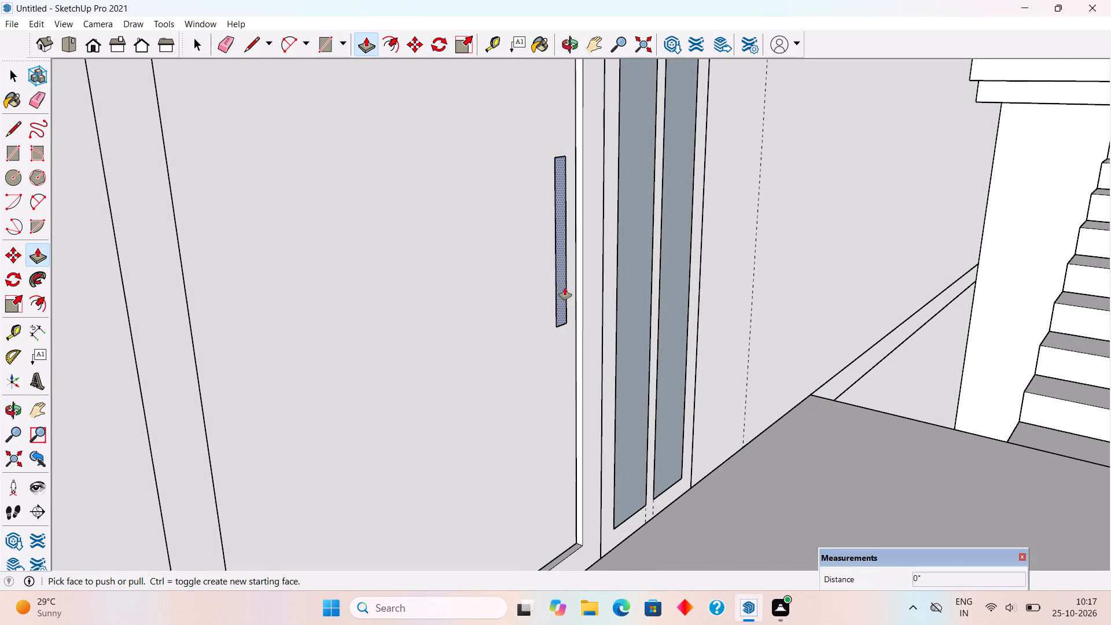
pyautogui.click(564, 292)
pyautogui.press('space')
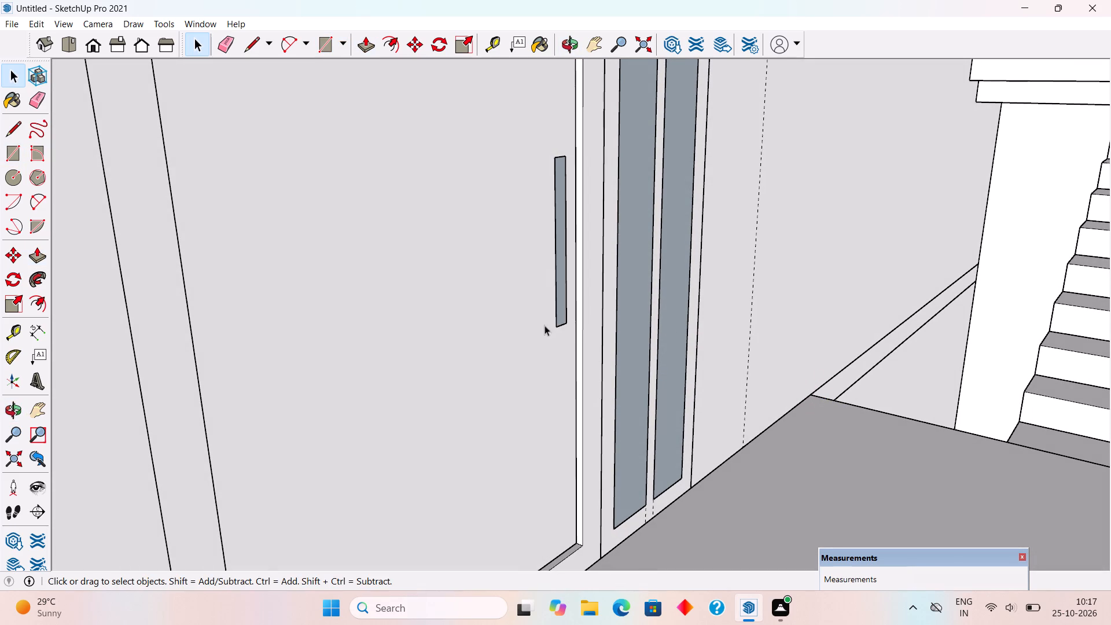
pyautogui.click(505, 329)
pyautogui.press('p')
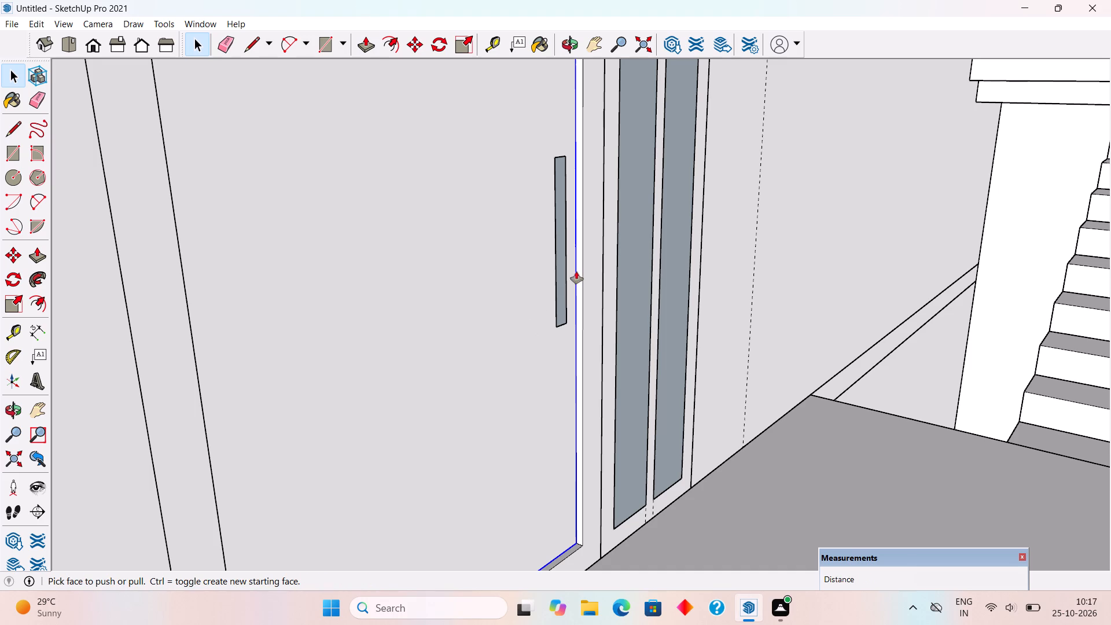
pyautogui.click(556, 284)
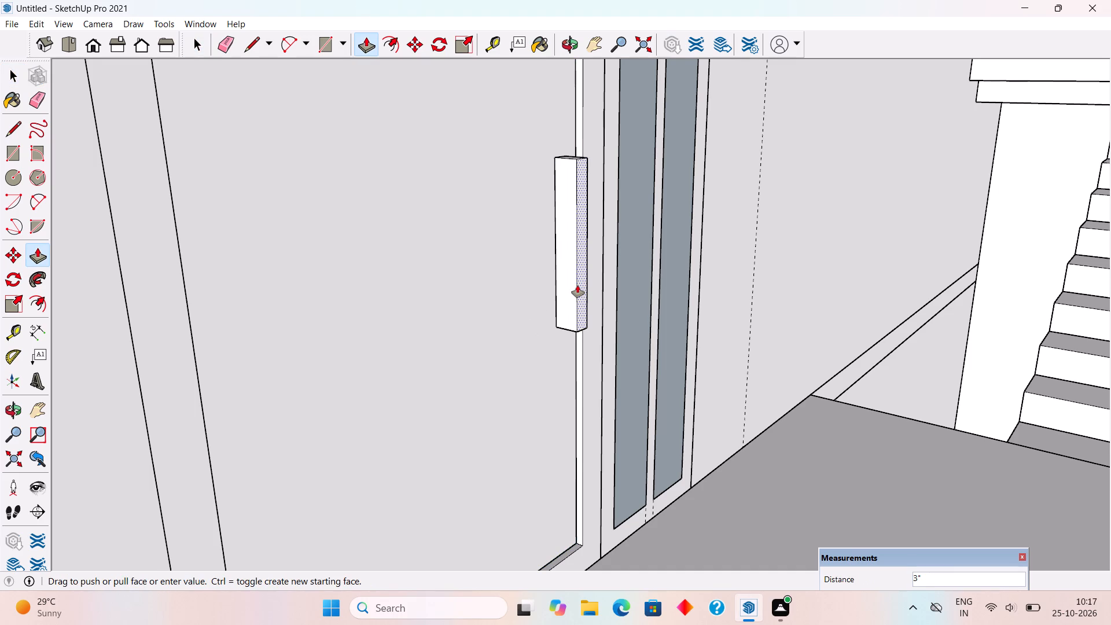
pyautogui.write('2"')
pyautogui.press('Return')
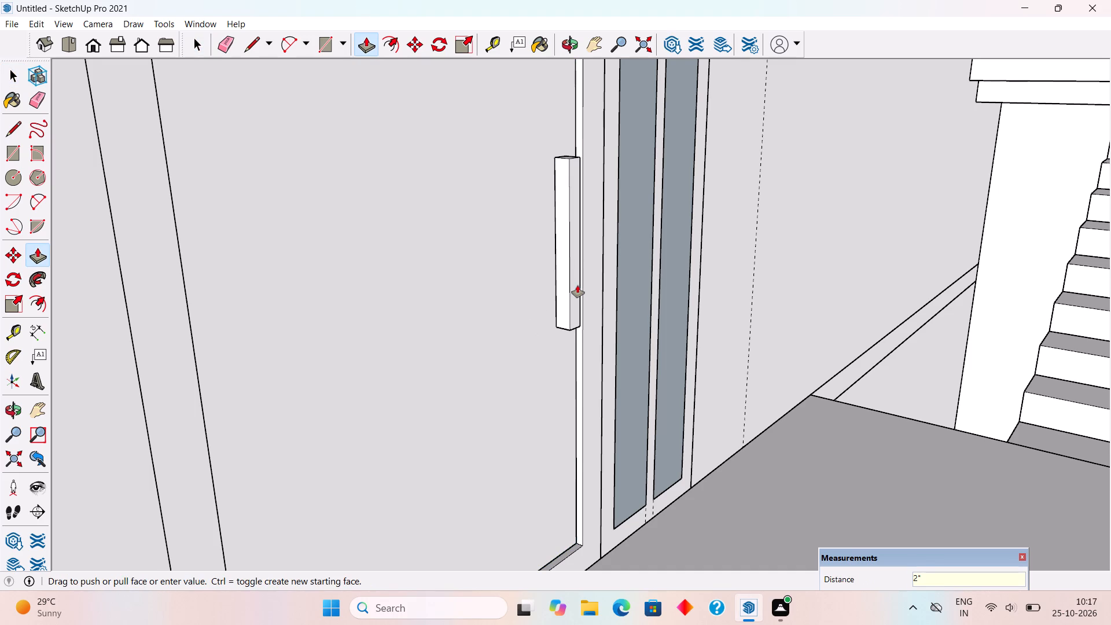
# Offset the outline of the handle block's side face inward by about 3/4".
pyautogui.press('f')
pyautogui.scroll(5, 573, 289)
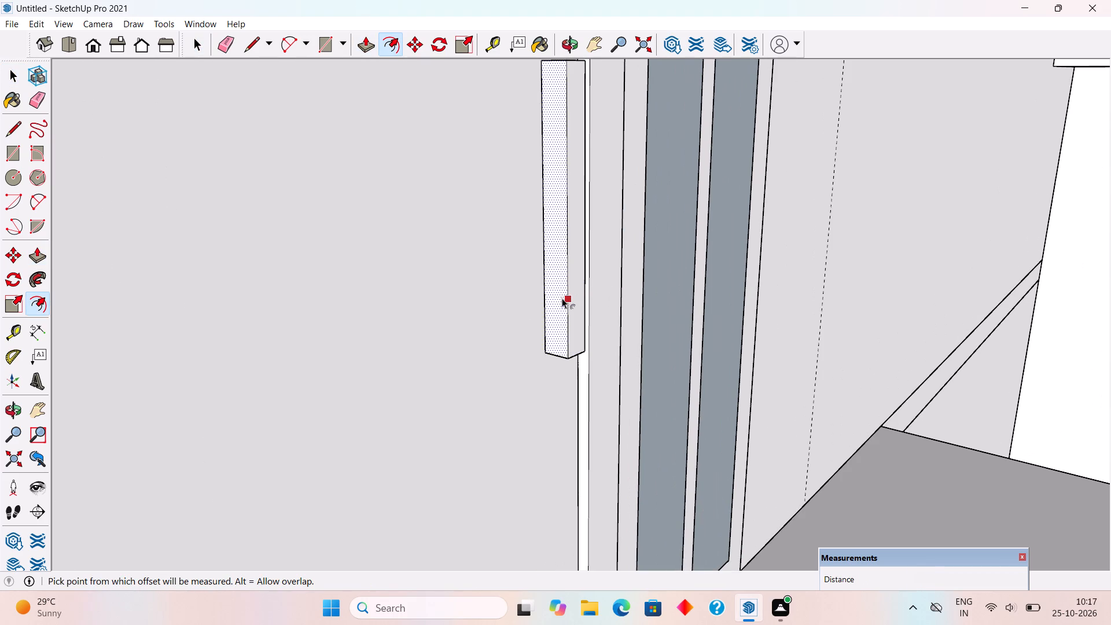
pyautogui.click(562, 298)
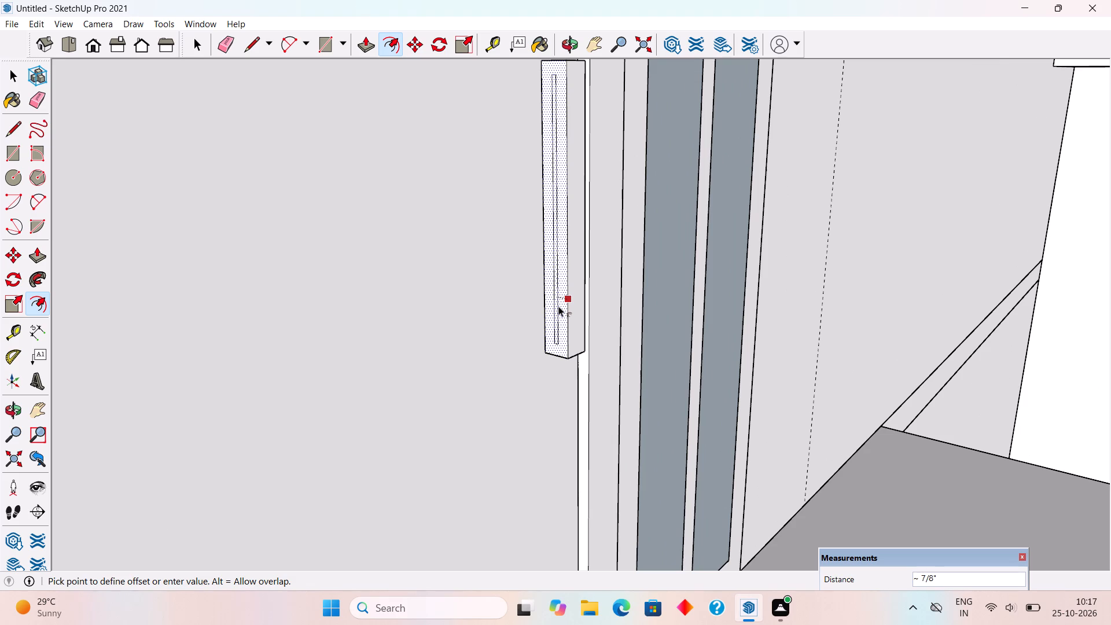
pyautogui.click(558, 306)
# Draw short lines from the inset outline's lower and upper corners to the handle block's back edge at the door.
pyautogui.press('l')
pyautogui.scroll(4, 562, 341)
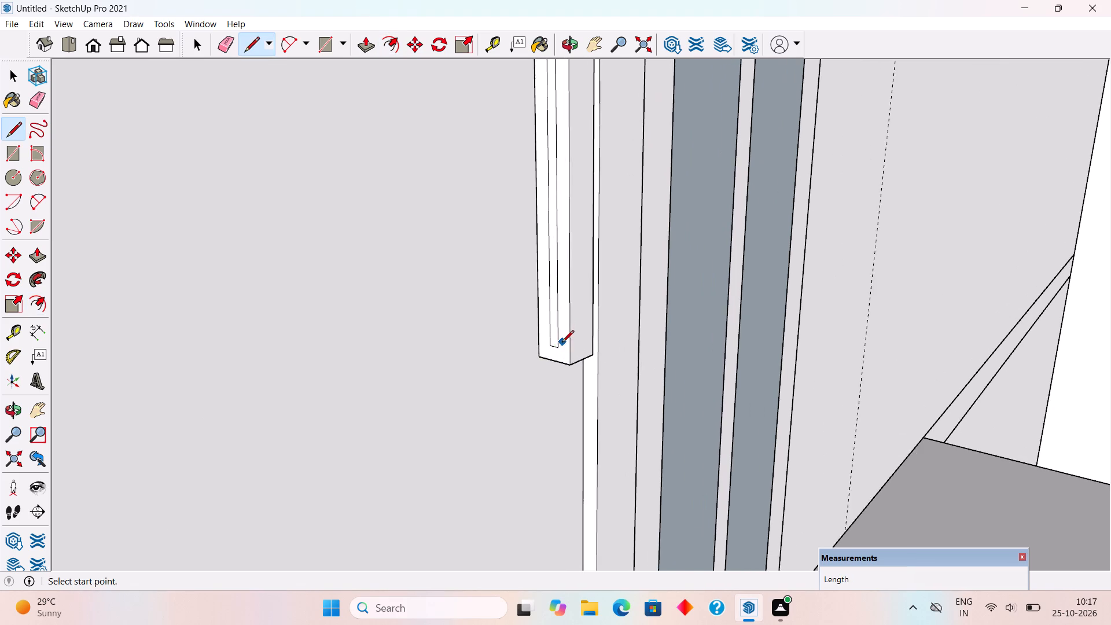
pyautogui.scroll(4, 558, 343)
pyautogui.click(546, 347)
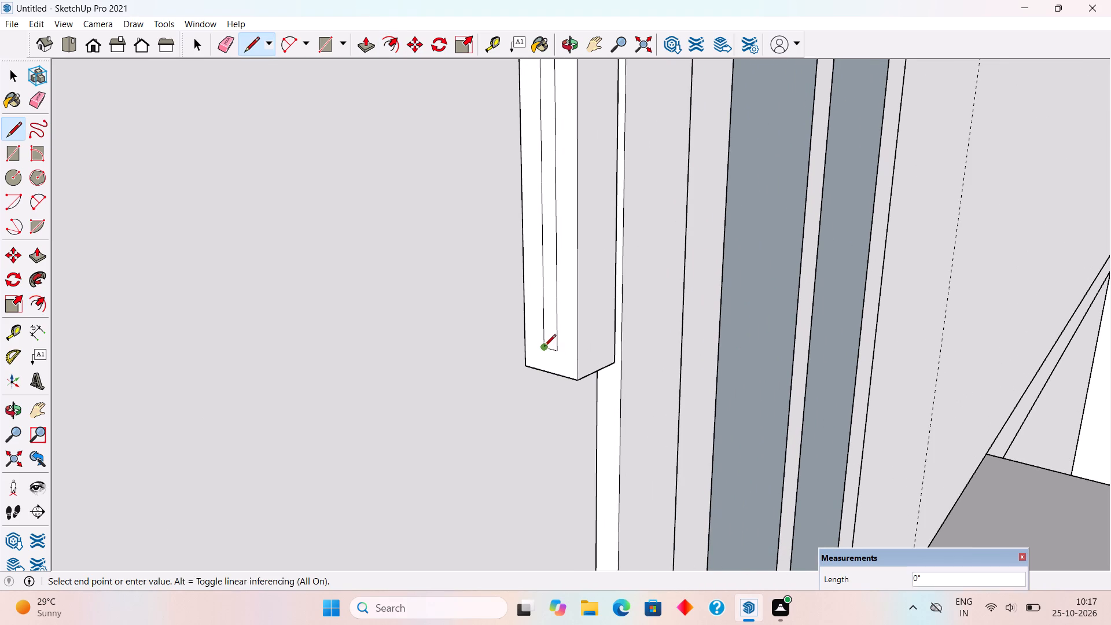
pyautogui.click(528, 340)
pyautogui.scroll(-5, 528, 340)
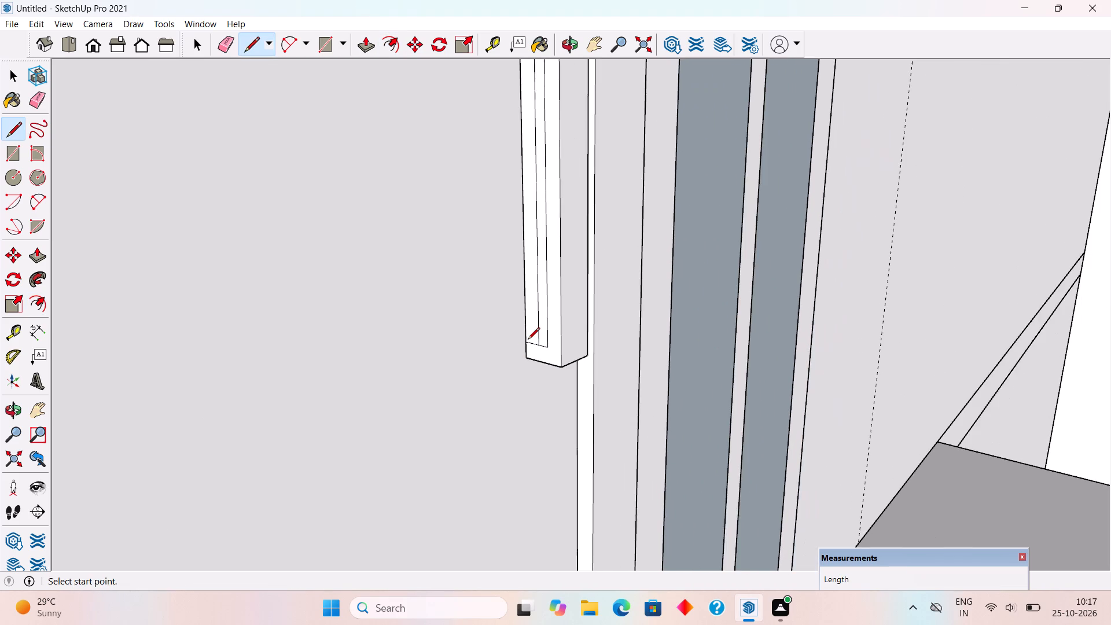
pyautogui.scroll(-7, 528, 340)
pyautogui.scroll(4, 508, 127)
pyautogui.scroll(3, 539, 162)
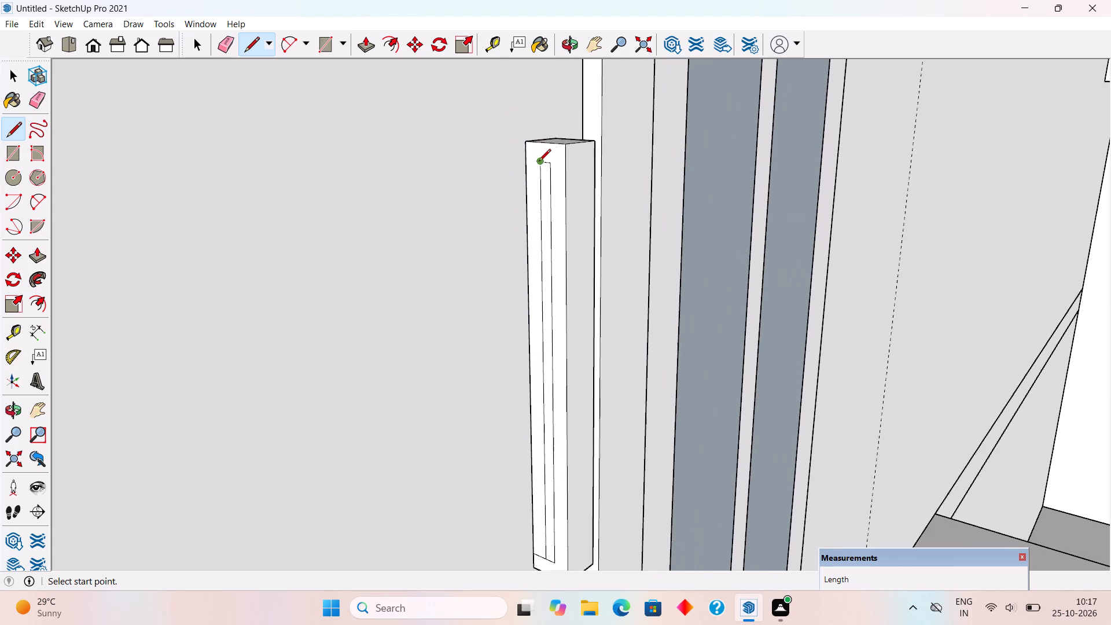
pyautogui.scroll(6, 539, 162)
pyautogui.click(541, 165)
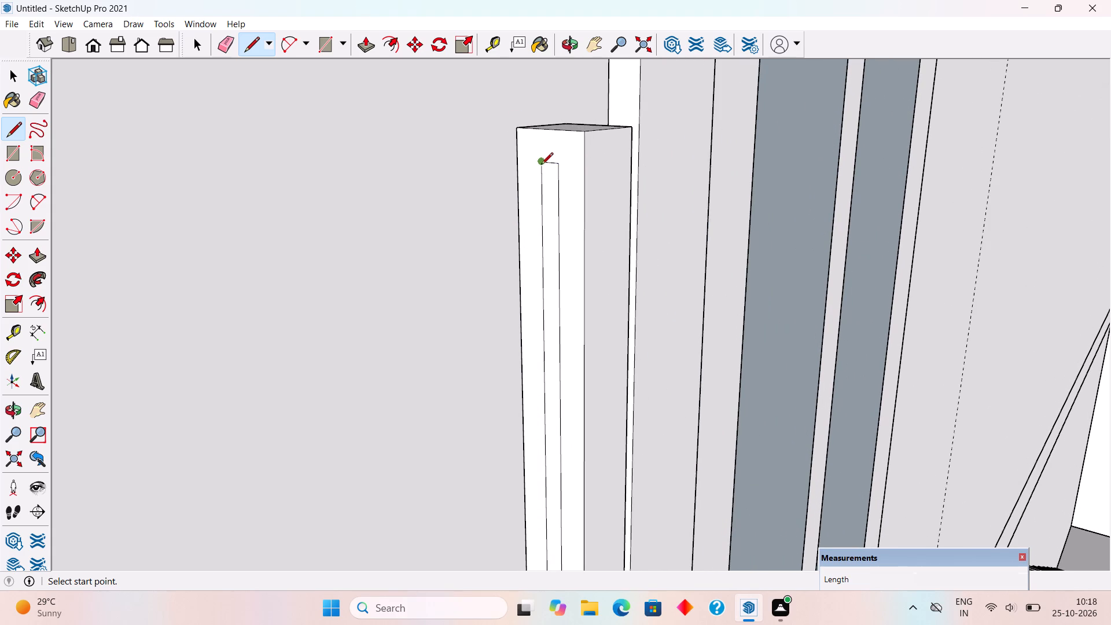
pyautogui.click(519, 157)
pyautogui.press('l')
# Delete the dividing edge inside the inset outline and push the merged face 1 7/8" through the block to open the grip gap.
pyautogui.press('space')
pyautogui.click(545, 284)
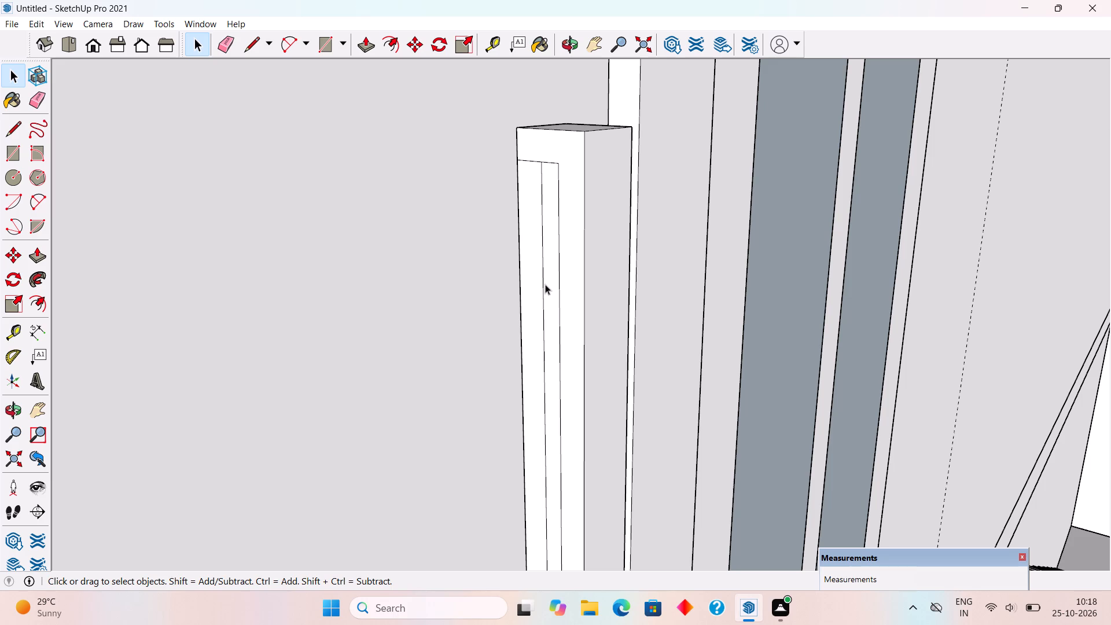
pyautogui.press('Delete')
pyautogui.click(545, 284)
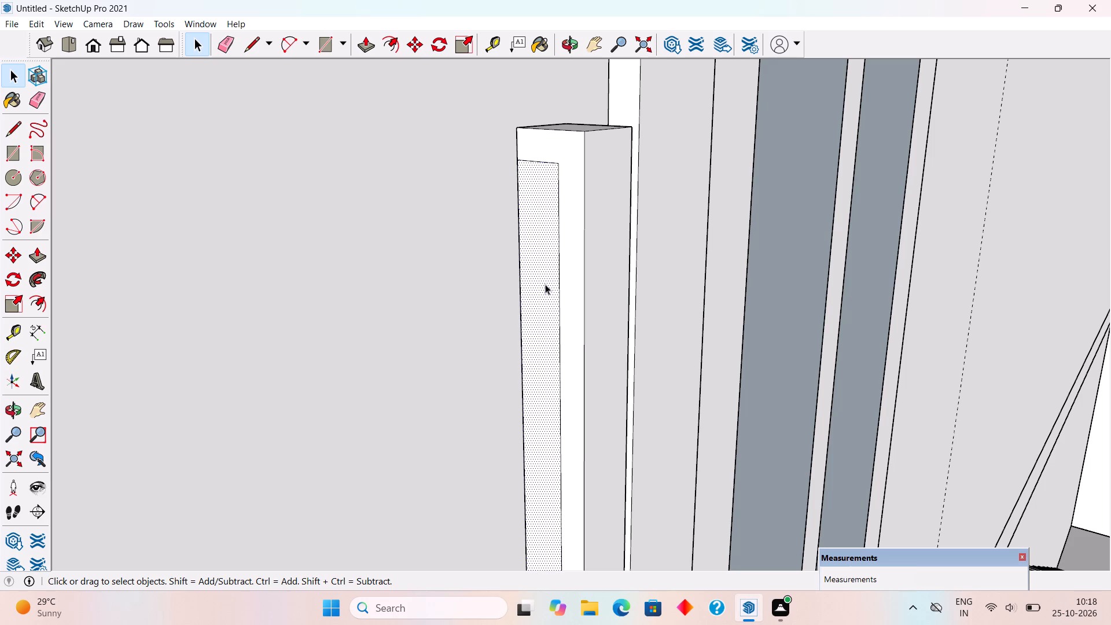
pyautogui.press('p')
pyautogui.click(545, 284)
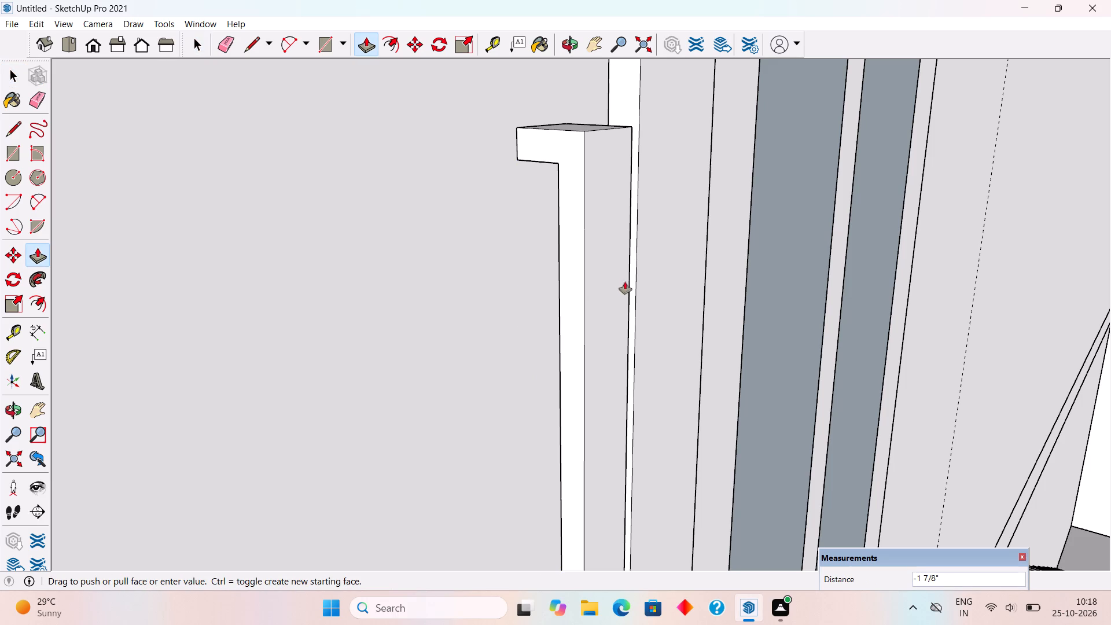
pyautogui.click(632, 288)
# Extend the top face of the door handle upward by about 3/4".
pyautogui.moveTo(624, 305); pyautogui.dragTo(196, 264, button='middle')
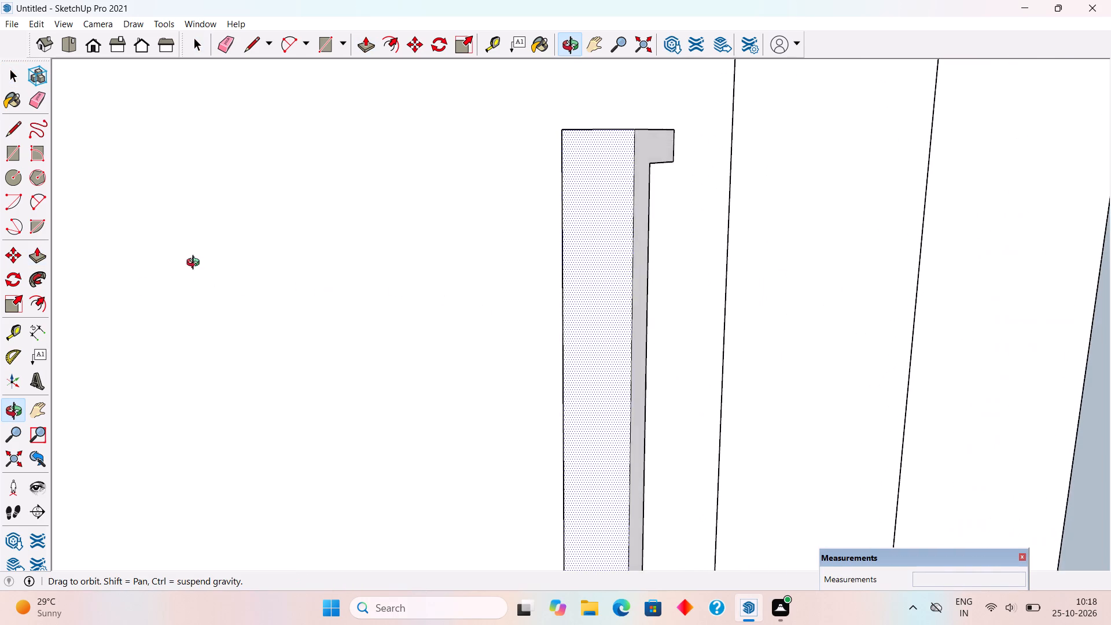
pyautogui.moveTo(196, 264); pyautogui.dragTo(735, 342, button='middle')
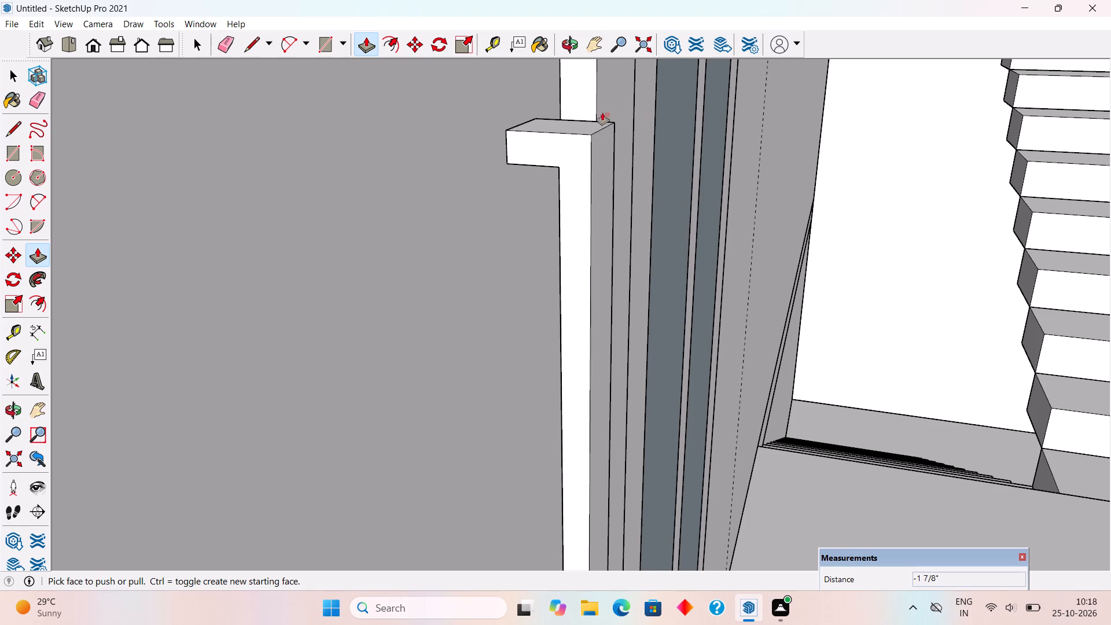
pyautogui.click(590, 125)
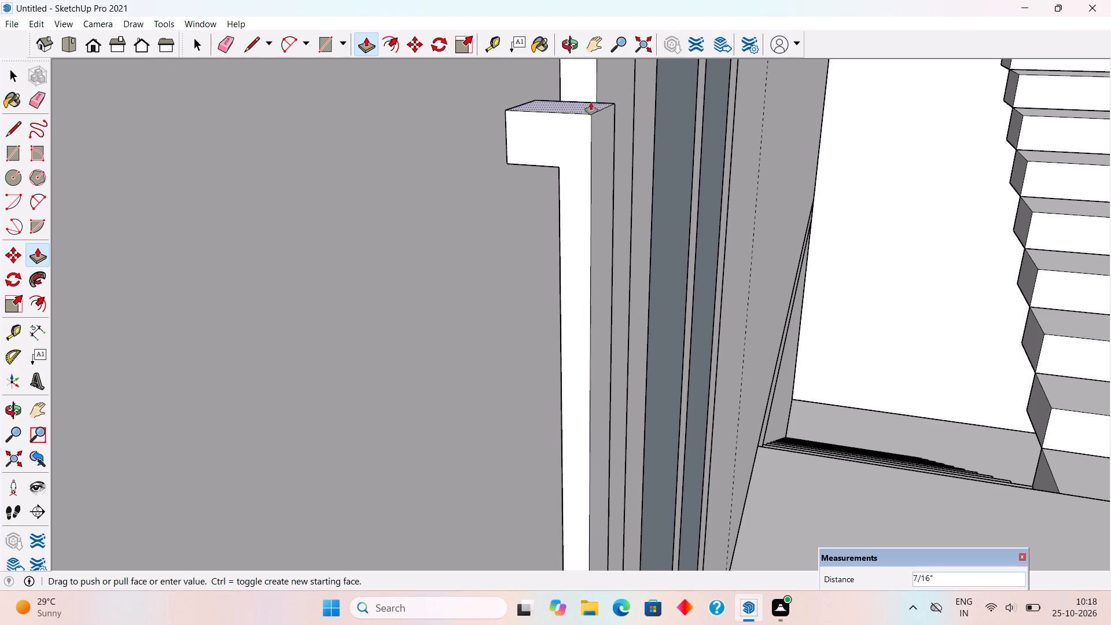
pyautogui.click(591, 93)
# Extend the bottom face of the door handle downward by the same 3/4" distance.
pyautogui.scroll(-4, 615, 138)
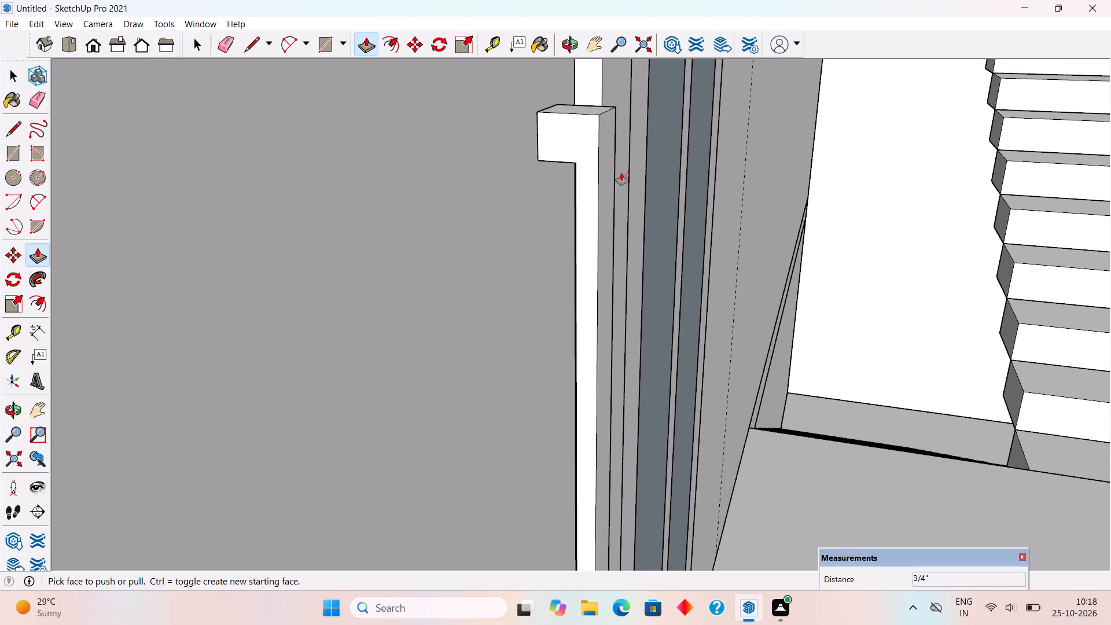
pyautogui.scroll(-14, 625, 185)
pyautogui.moveTo(642, 250); pyautogui.dragTo(536, 101, button='middle')
pyautogui.moveTo(537, 116); pyautogui.dragTo(579, 229, button='middle')
pyautogui.scroll(-2, 579, 229)
pyautogui.scroll(-7, 557, 162)
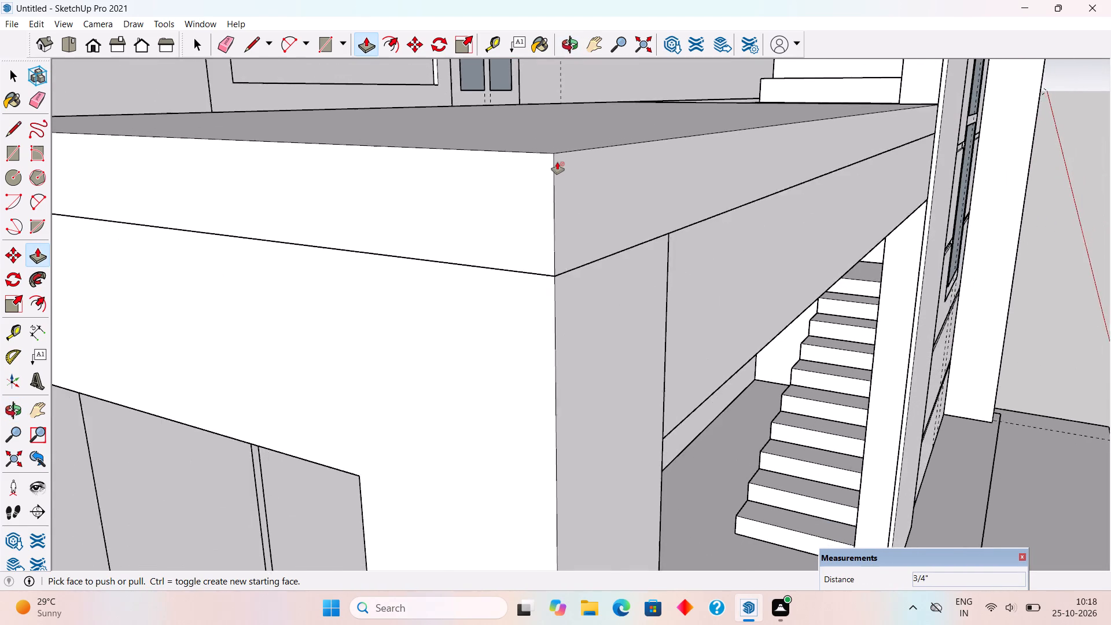
pyautogui.scroll(-9, 557, 162)
pyautogui.scroll(13, 495, 84)
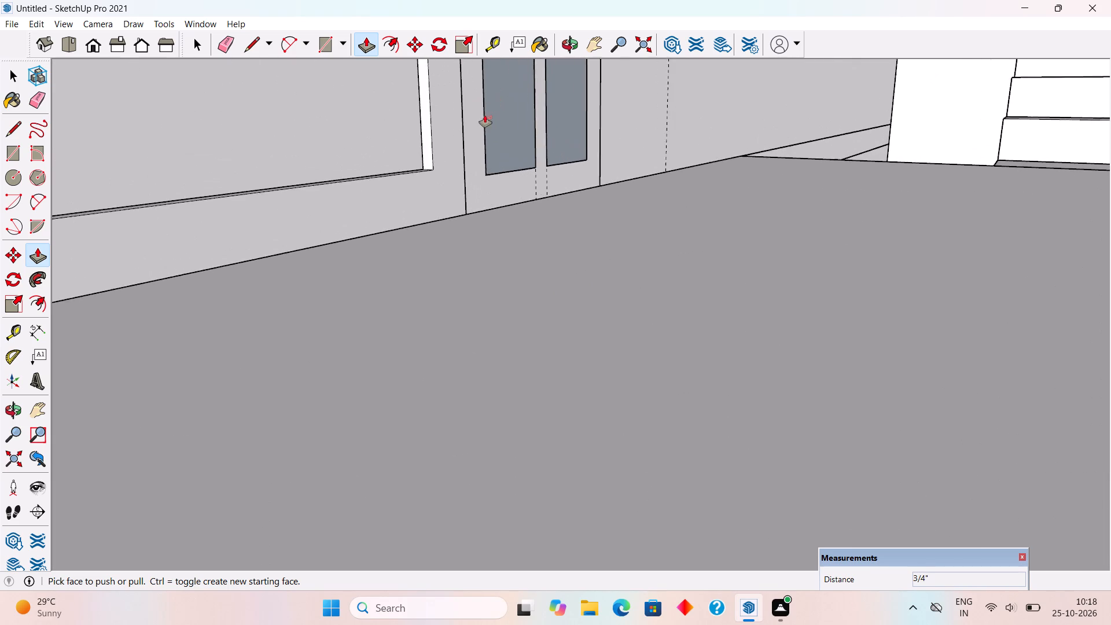
pyautogui.scroll(8, 485, 115)
pyautogui.scroll(-18, 444, 174)
pyautogui.scroll(-4, 444, 178)
pyautogui.moveTo(437, 145); pyautogui.dragTo(435, 105, button='middle')
pyautogui.scroll(-4, 435, 104)
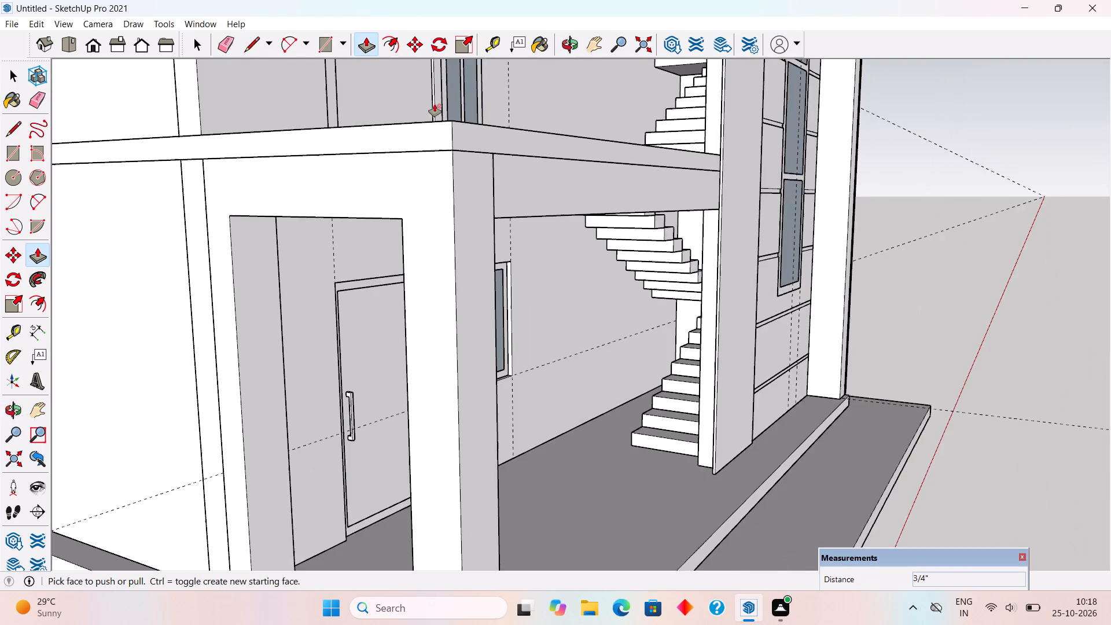
pyautogui.scroll(-6, 435, 104)
pyautogui.scroll(-5, 455, 197)
pyautogui.scroll(14, 468, 78)
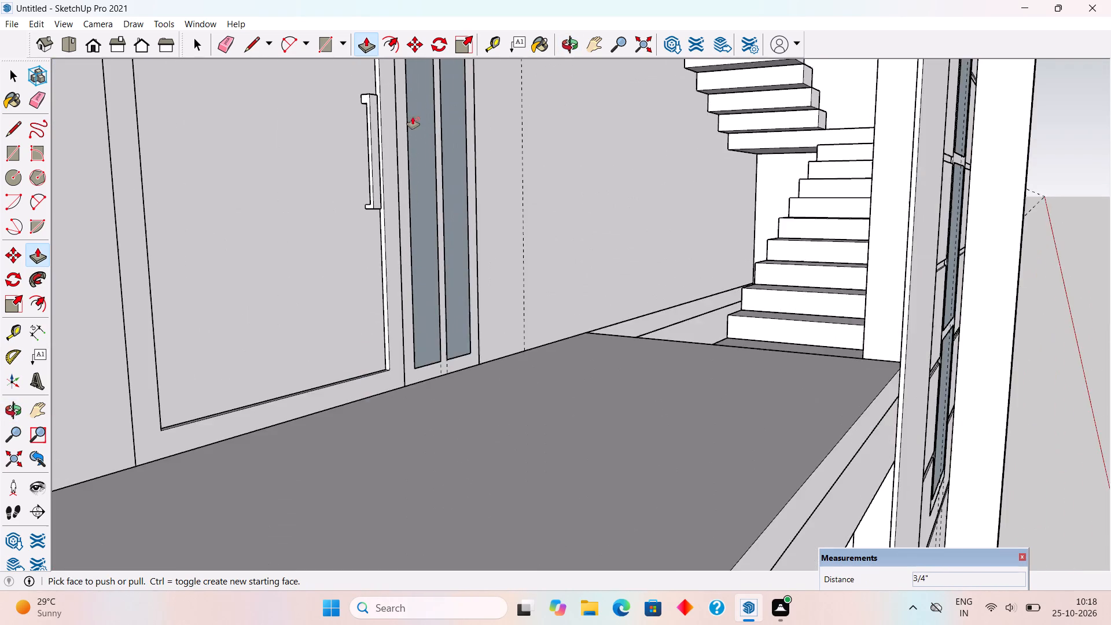
pyautogui.scroll(6, 413, 117)
pyautogui.scroll(1, 395, 246)
pyautogui.moveTo(393, 242); pyautogui.dragTo(374, 180, button='middle')
pyautogui.scroll(5, 339, 218)
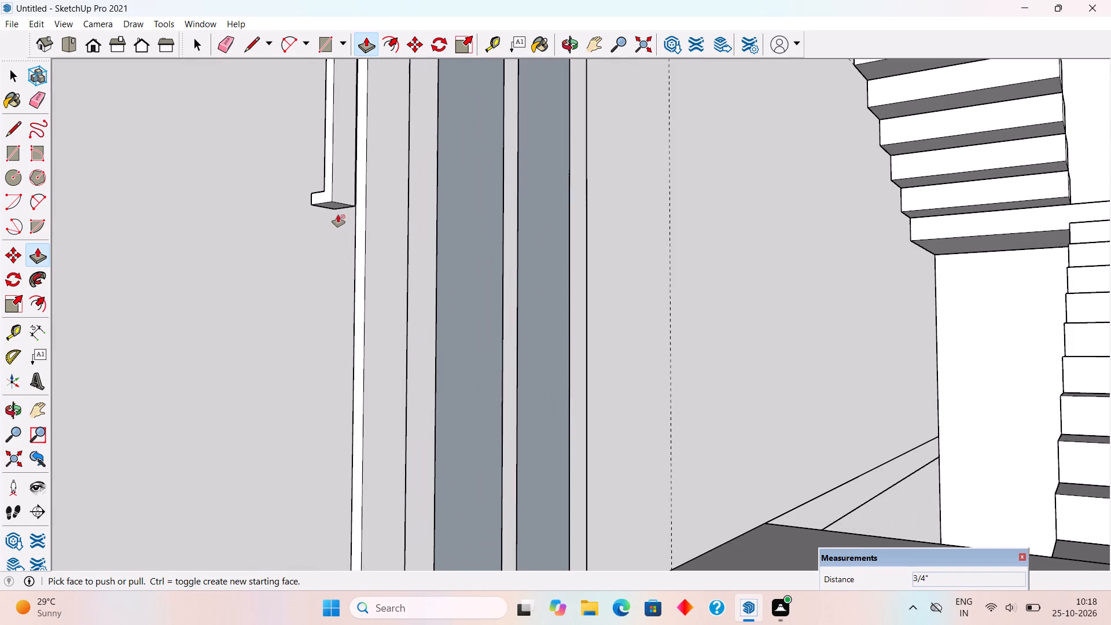
pyautogui.doubleClick(340, 203)
# Select the entire upper-floor door handle and make it a group.
pyautogui.press('space')
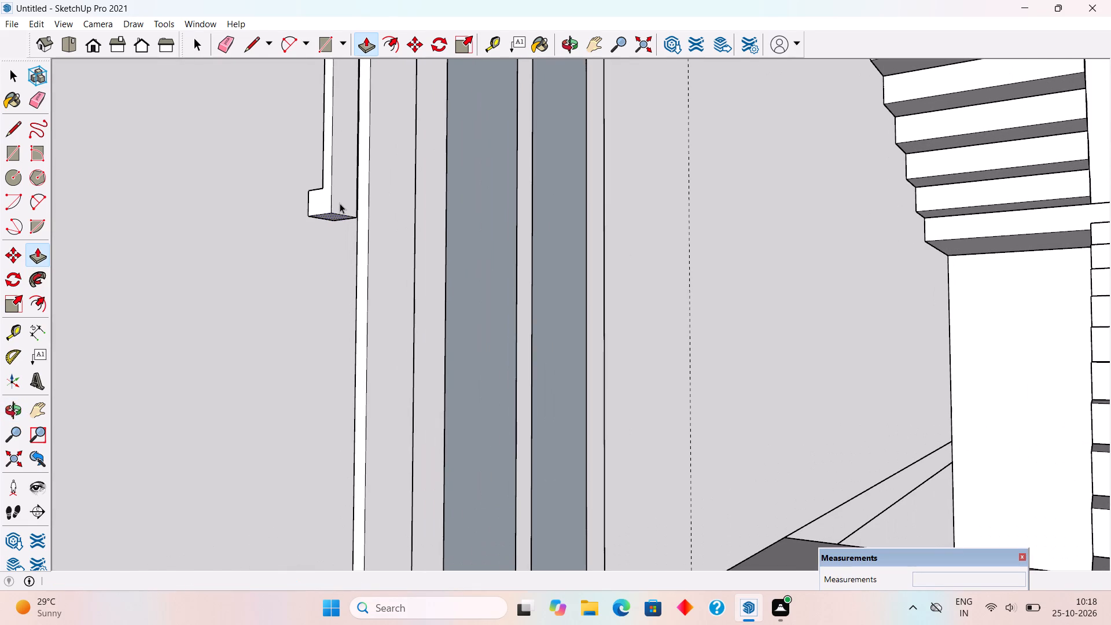
pyautogui.tripleClick(340, 203)
pyautogui.rightClick(340, 203)
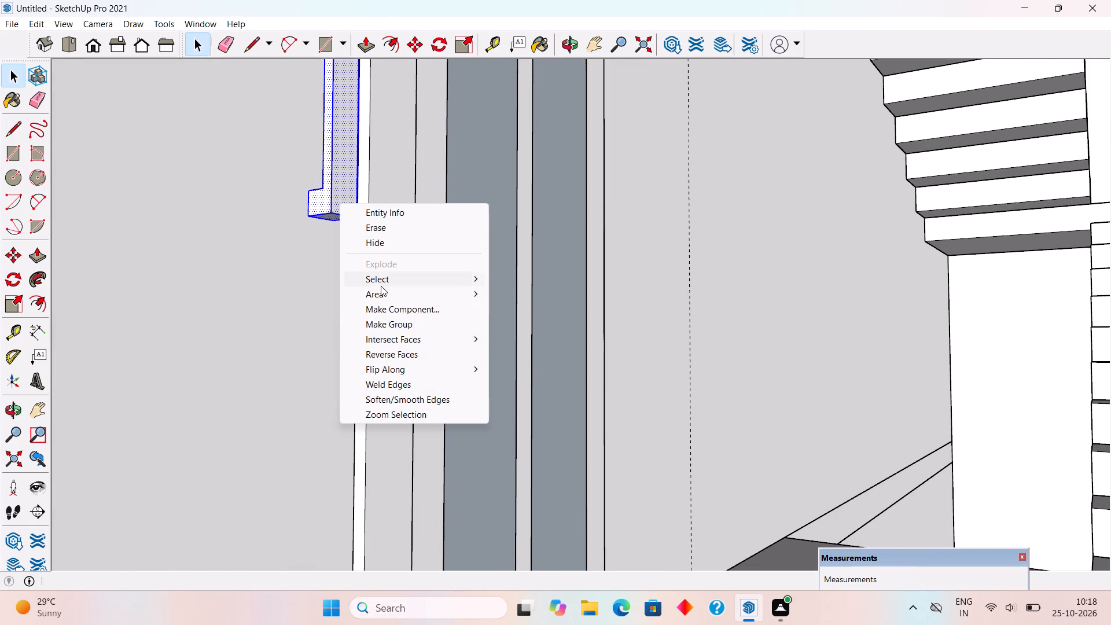
pyautogui.click(402, 328)
# Deselect the handle and examine the building's front facade with both doors and windows.
pyautogui.scroll(-6, 488, 262)
pyautogui.scroll(-6, 571, 222)
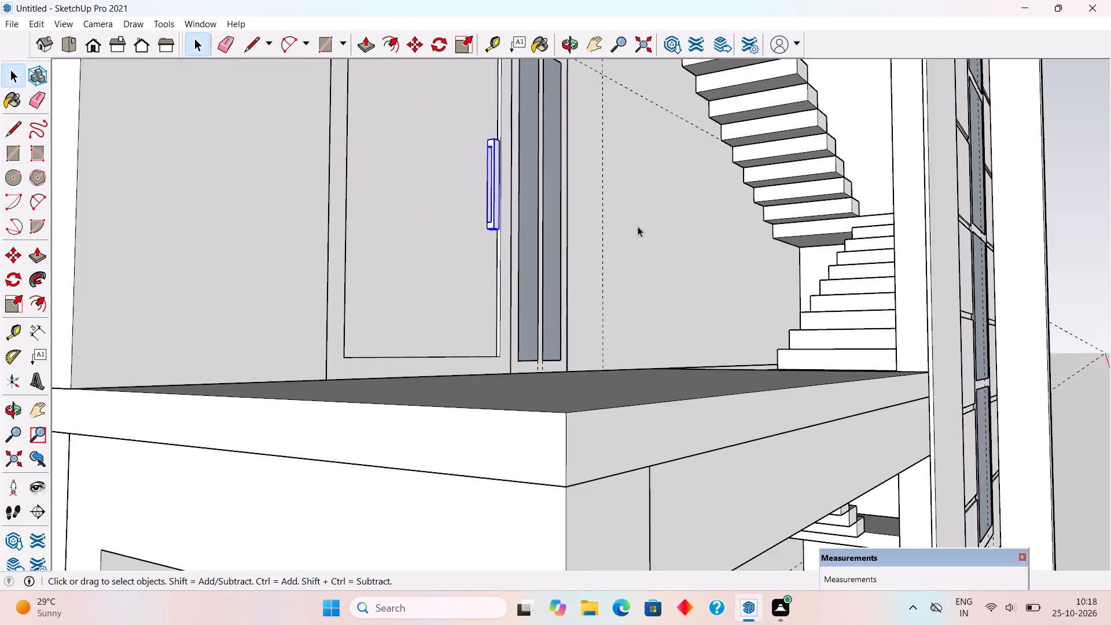
pyautogui.scroll(-11, 642, 225)
pyautogui.moveTo(638, 239); pyautogui.dragTo(371, 310, button='middle')
pyautogui.click(287, 266)
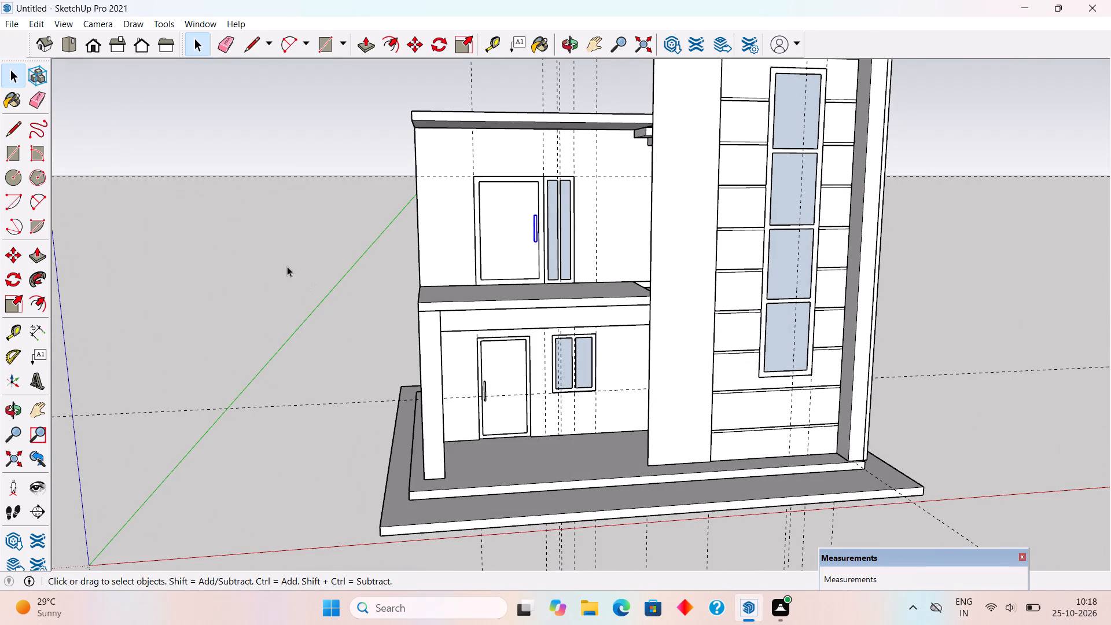
pyautogui.moveTo(623, 259); pyautogui.dragTo(667, 210, button='middle')
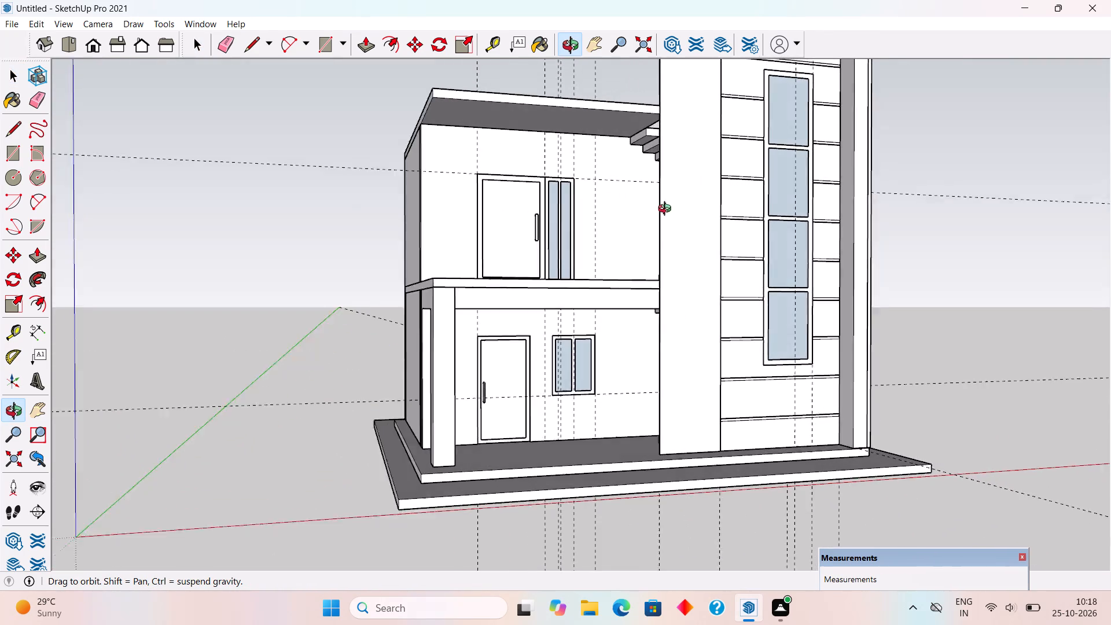
pyautogui.moveTo(667, 210); pyautogui.dragTo(621, 248, button='middle')
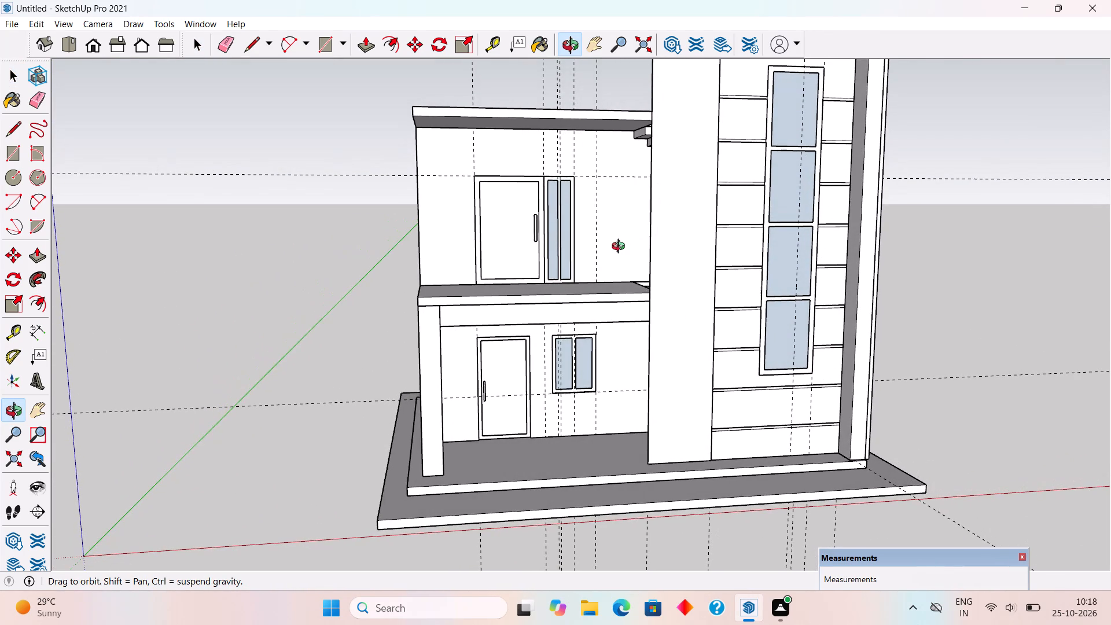
# Examine the building's front and side, including both doors, the porch, the upper-floor balcony and the staircase.
pyautogui.moveTo(621, 248); pyautogui.dragTo(630, 263, button='middle')
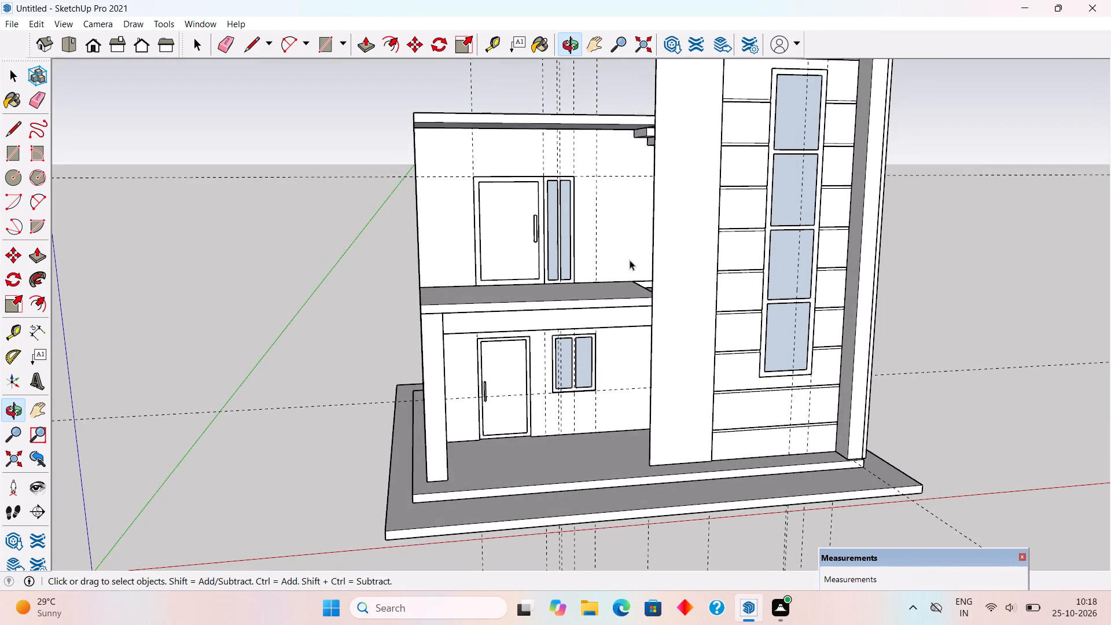
pyautogui.scroll(1, 628, 256)
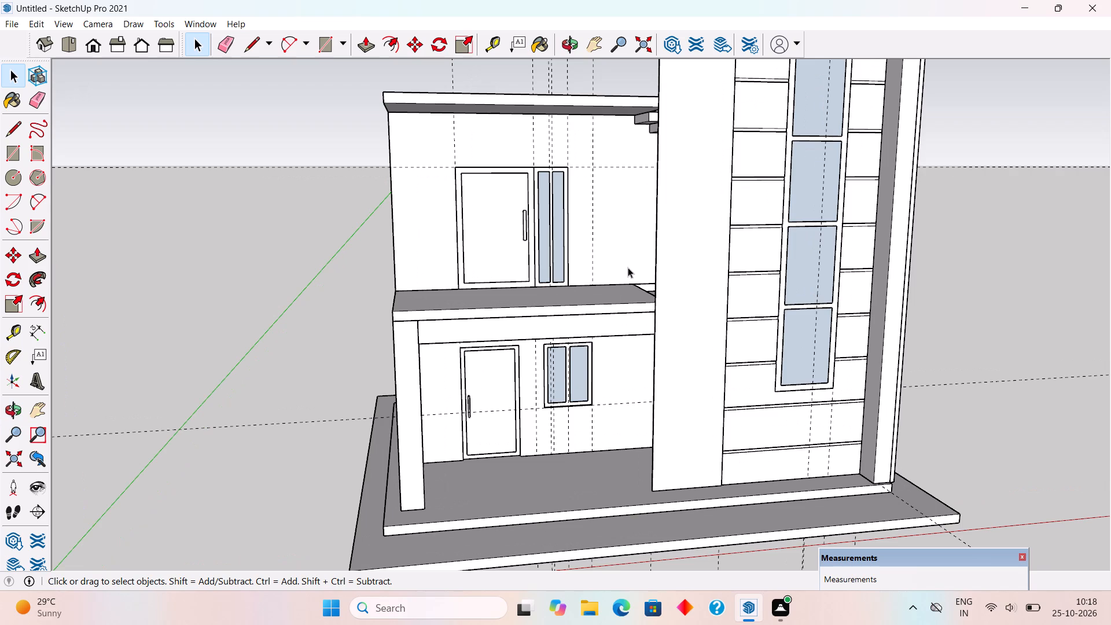
pyautogui.moveTo(641, 289); pyautogui.dragTo(649, 317, button='middle')
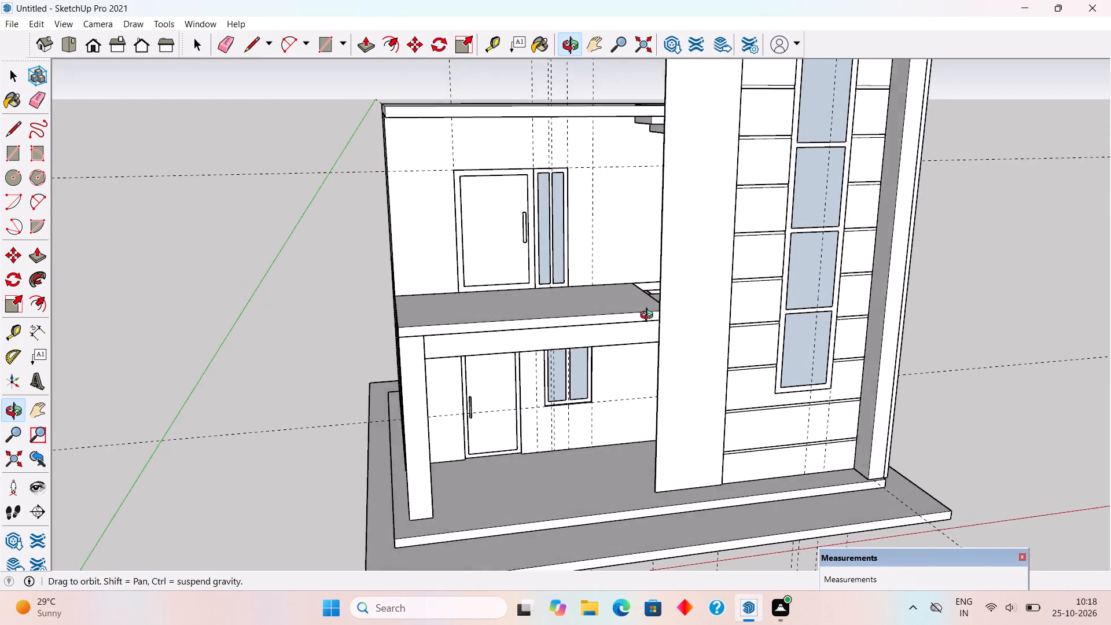
pyautogui.moveTo(649, 317); pyautogui.dragTo(615, 308, button='middle')
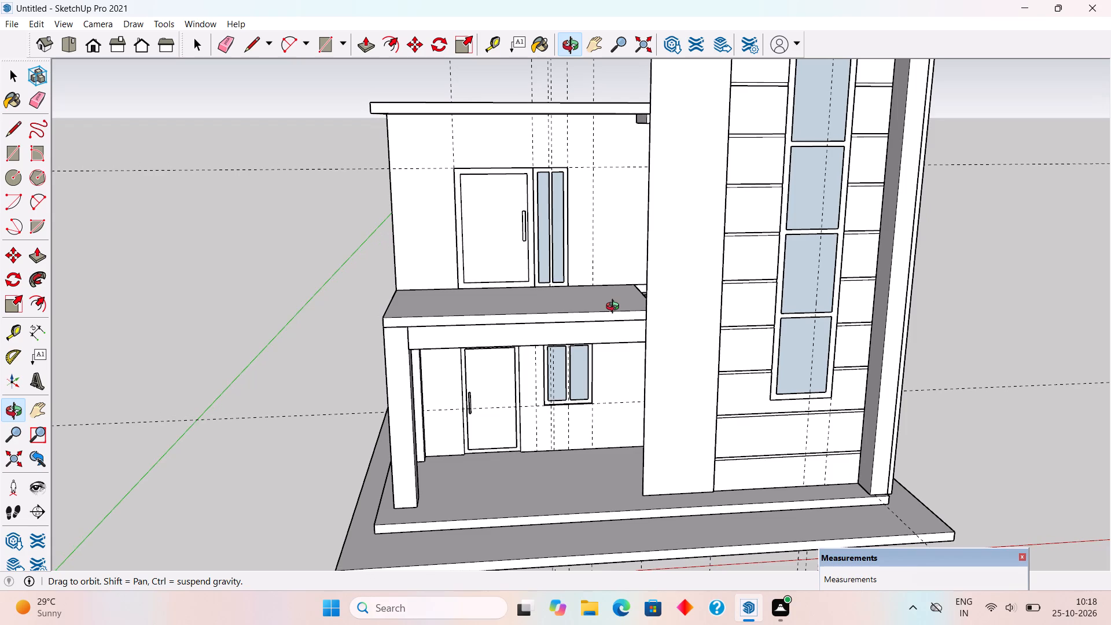
pyautogui.moveTo(615, 308); pyautogui.dragTo(616, 308, button='middle')
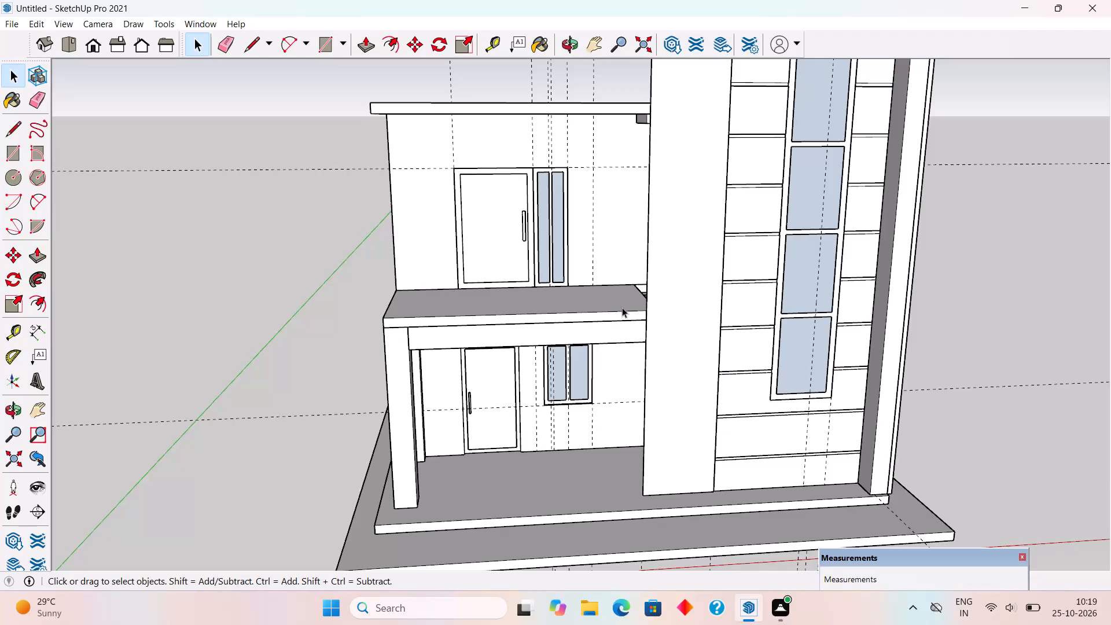
pyautogui.scroll(-5, 671, 373)
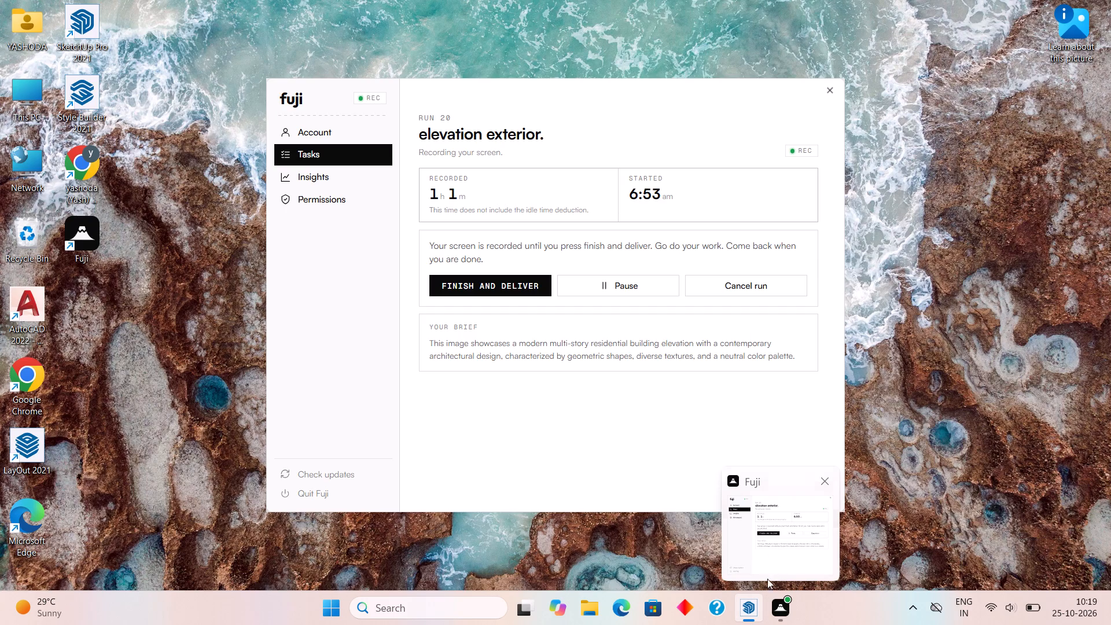
pyautogui.moveTo(562, 344); pyautogui.dragTo(566, 208, button='middle')
pyautogui.scroll(-3, 566, 208)
pyautogui.moveTo(571, 213); pyautogui.dragTo(811, 416, button='middle')
pyautogui.scroll(5, 623, 274)
pyautogui.moveTo(665, 378); pyautogui.dragTo(632, 300, button='middle')
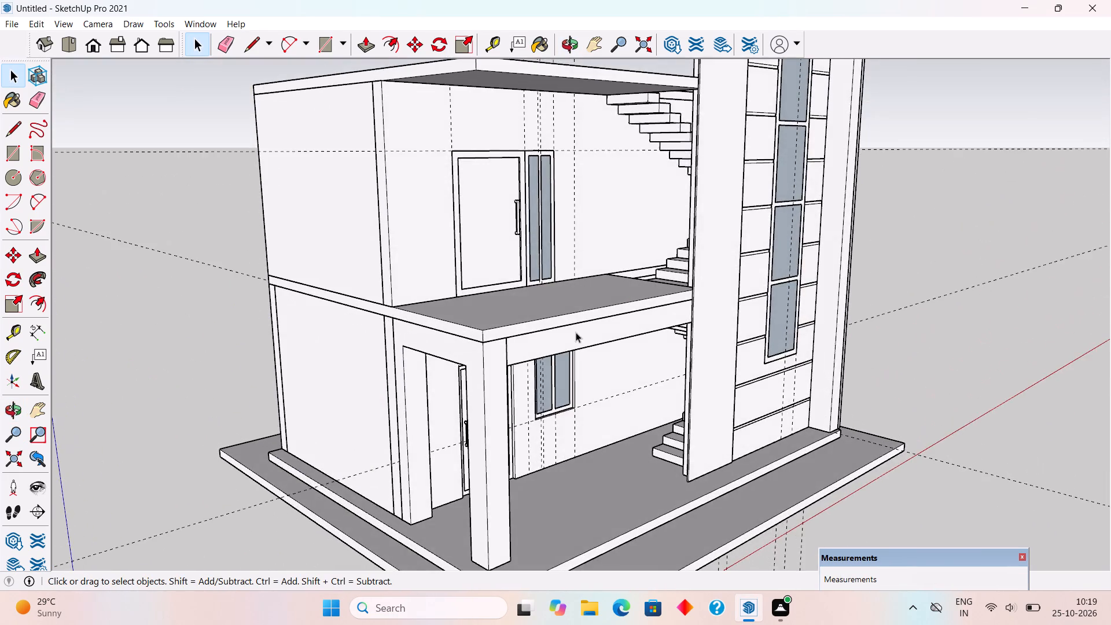
# Draw a vertical rectangle of 13' 6" by about 12' 2 3/8" from the roof slab's front corner to the porch beam's lower end at the tower.
pyautogui.scroll(4, 545, 348)
pyautogui.moveTo(573, 348); pyautogui.dragTo(625, 416, button='middle')
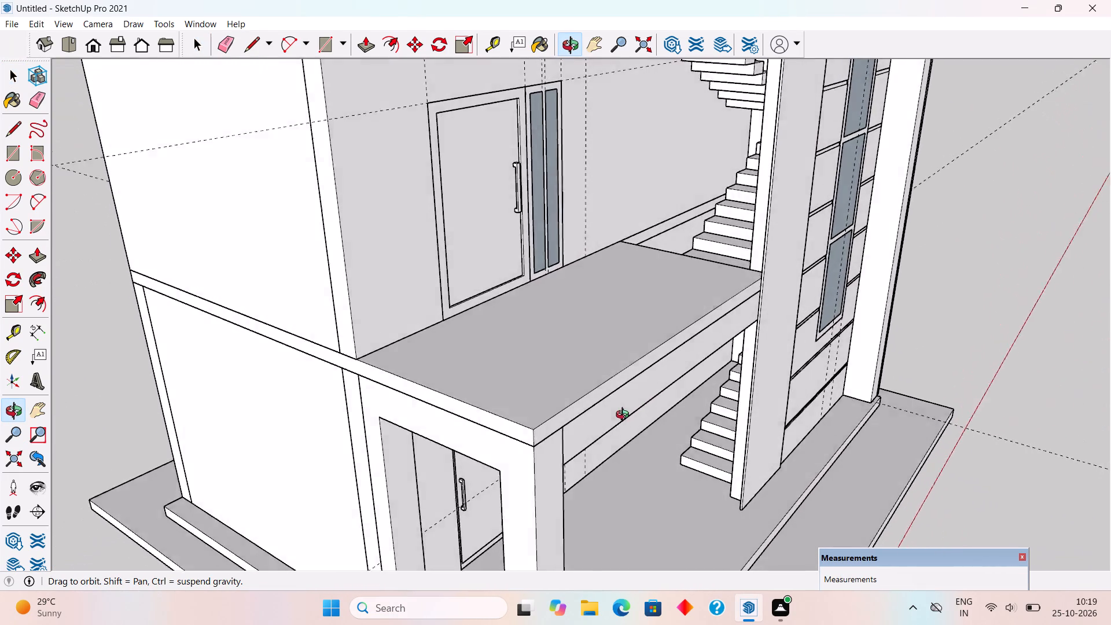
pyautogui.moveTo(625, 416); pyautogui.dragTo(540, 486, button='middle')
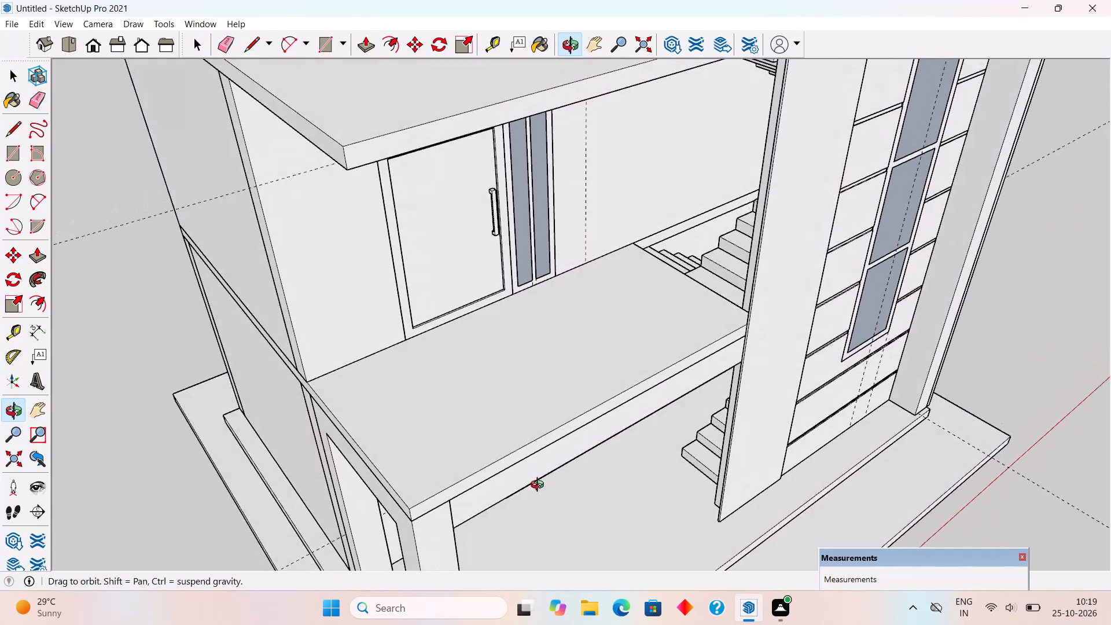
pyautogui.moveTo(540, 486); pyautogui.dragTo(500, 491, button='middle')
pyautogui.press('r')
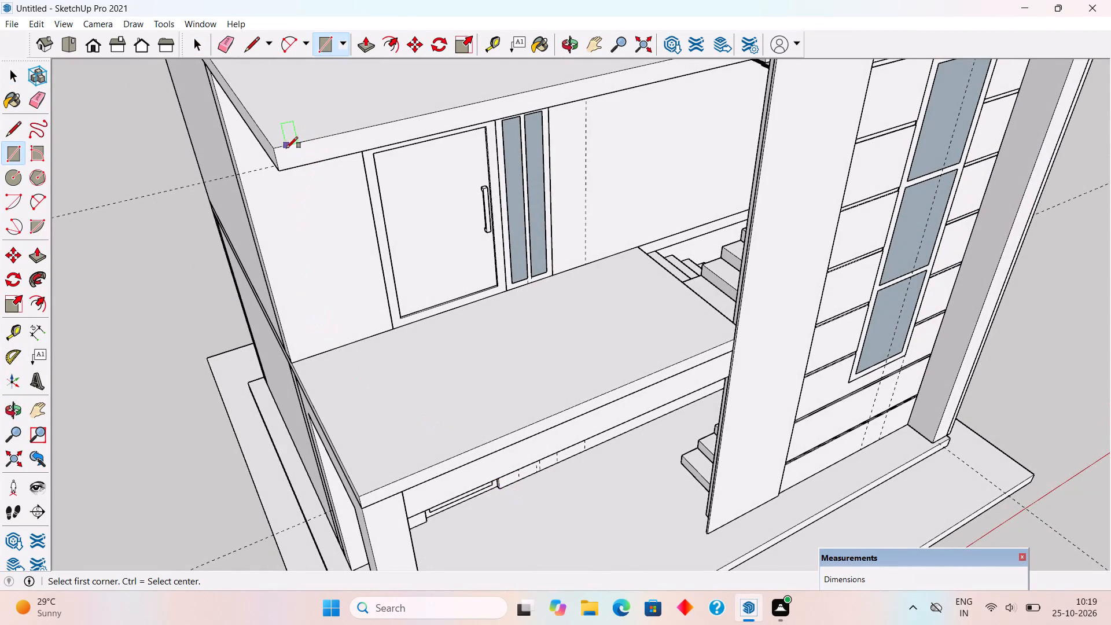
pyautogui.click(280, 149)
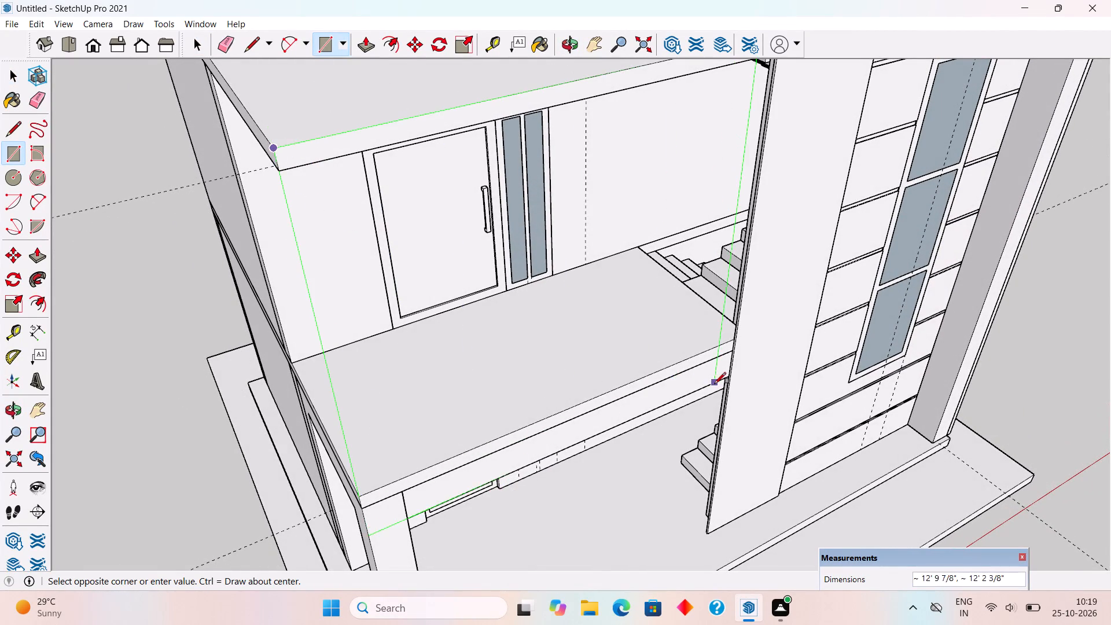
pyautogui.scroll(10, 719, 384)
pyautogui.click(750, 361)
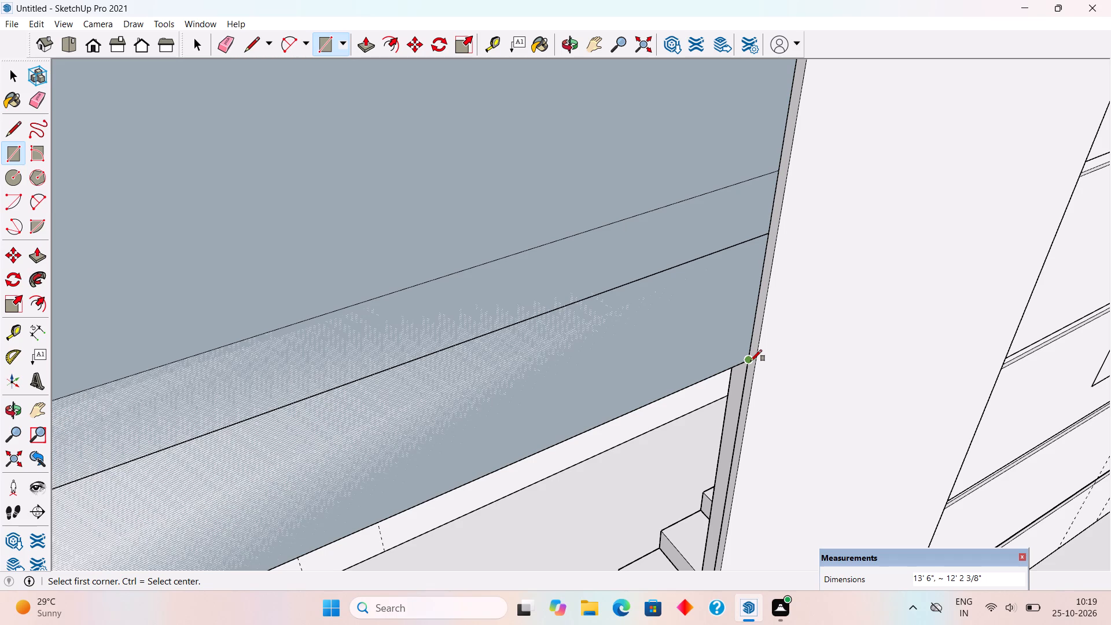
# Measure the porch beam's height upward from its bottom edge.
pyautogui.scroll(-4, 751, 362)
pyautogui.press('t')
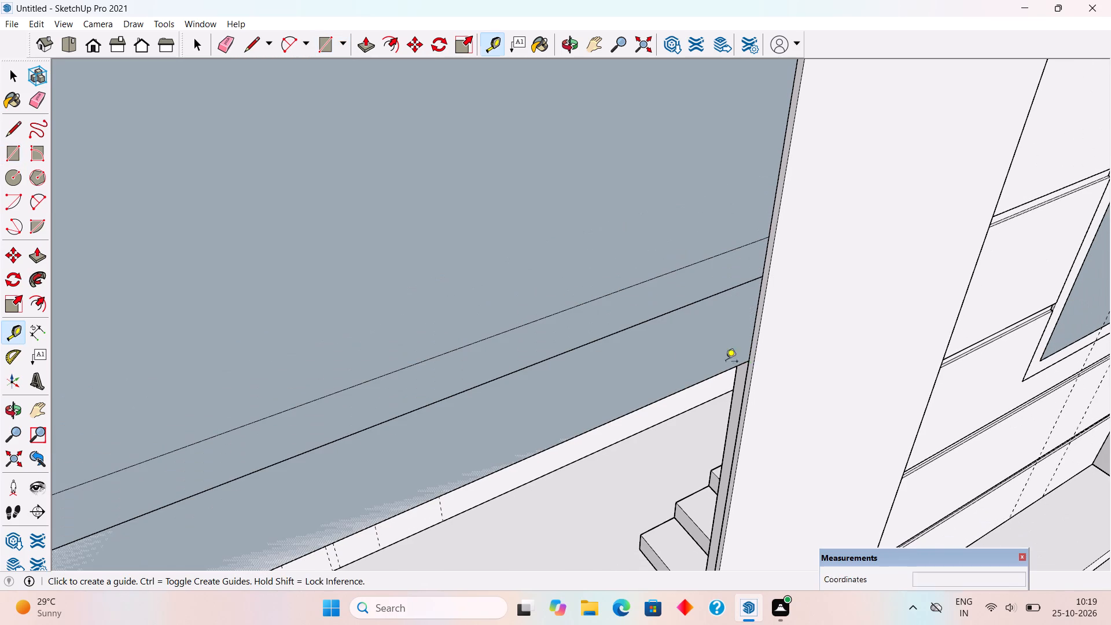
pyautogui.click(643, 403)
pyautogui.moveTo(638, 388); pyautogui.dragTo(615, 298, button='middle')
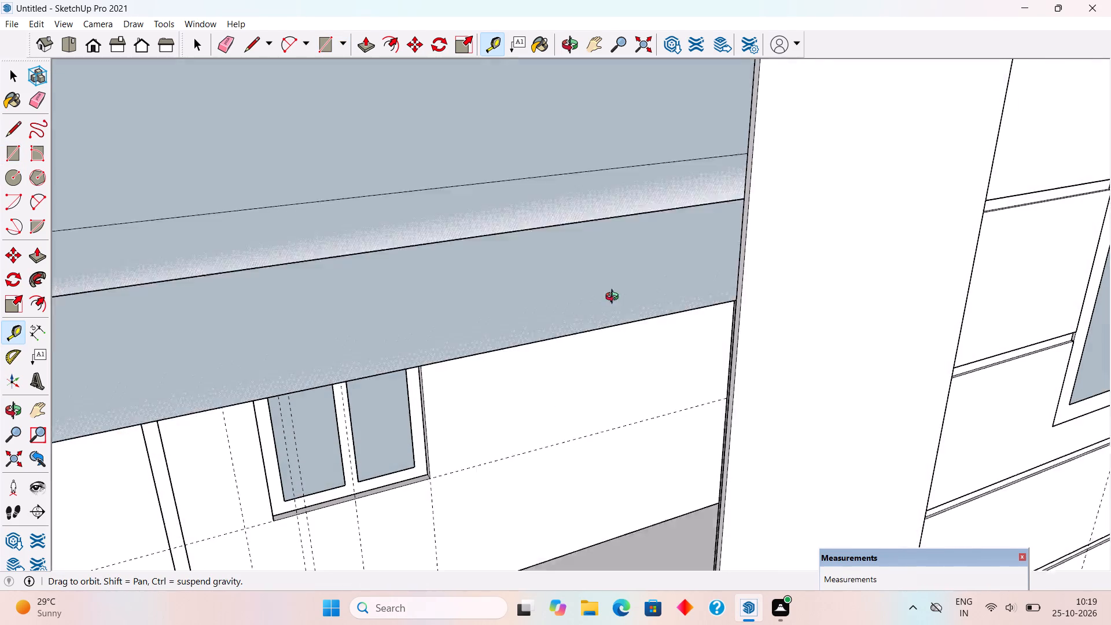
pyautogui.moveTo(615, 298); pyautogui.dragTo(612, 291, button='middle')
pyautogui.scroll(-7, 612, 291)
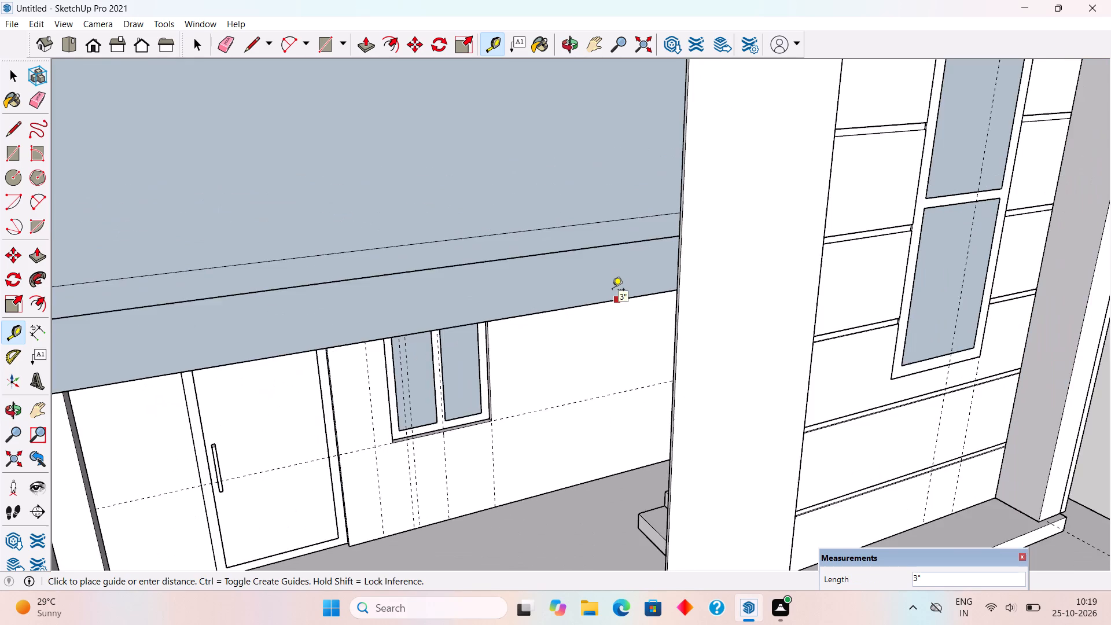
pyautogui.scroll(-4, 612, 291)
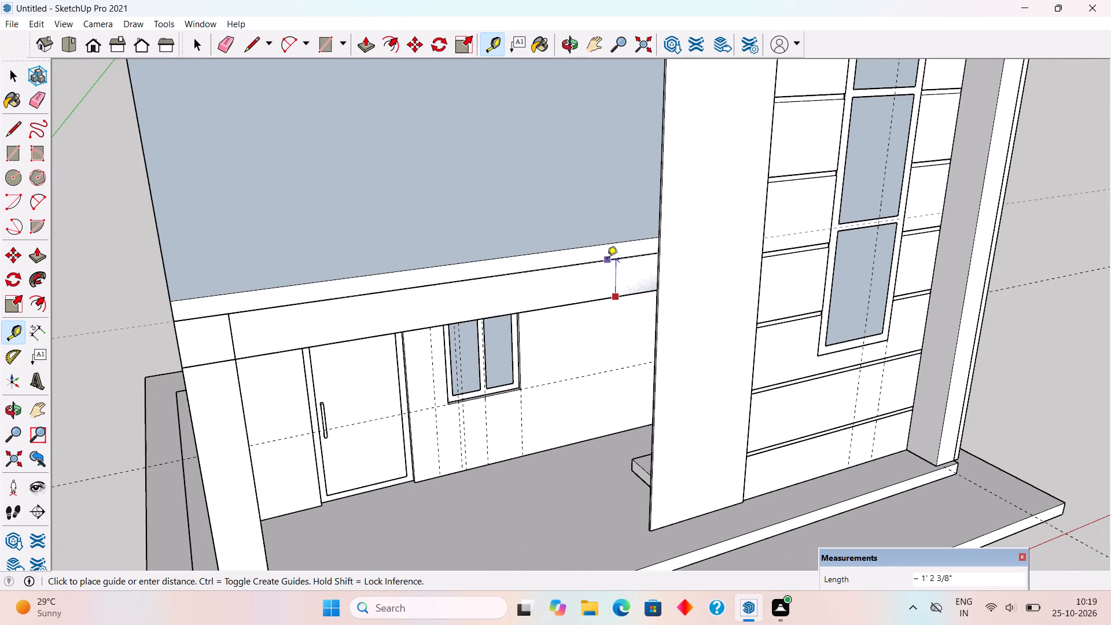
# Offset the new front rectangle's outline inward by about 1' 8 3/8", level with the balcony slab's top edge.
pyautogui.press('f')
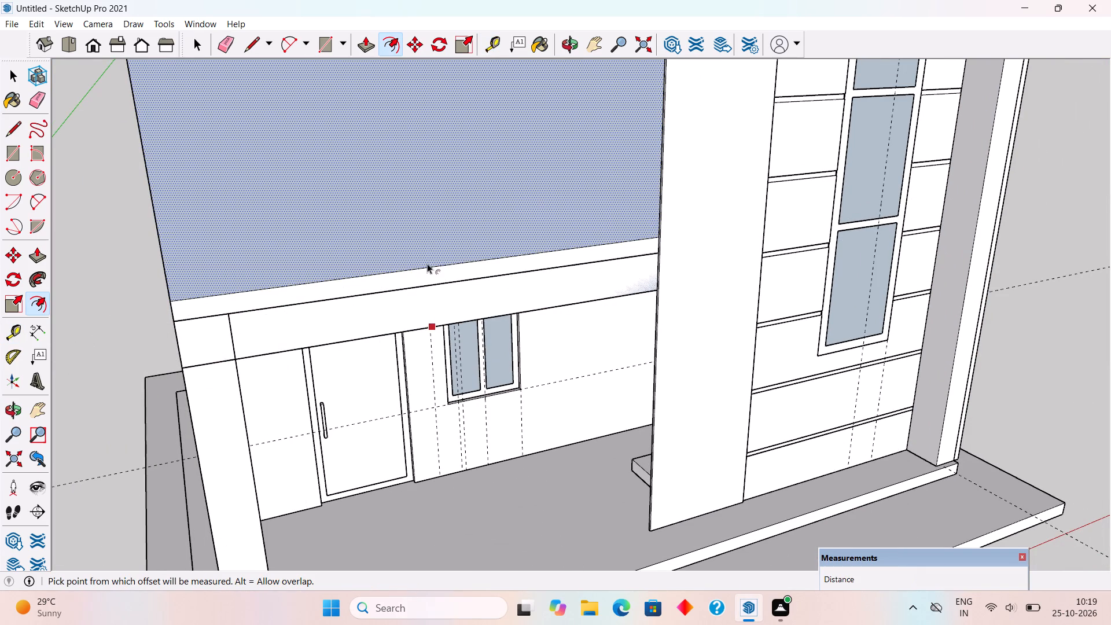
pyautogui.click(460, 274)
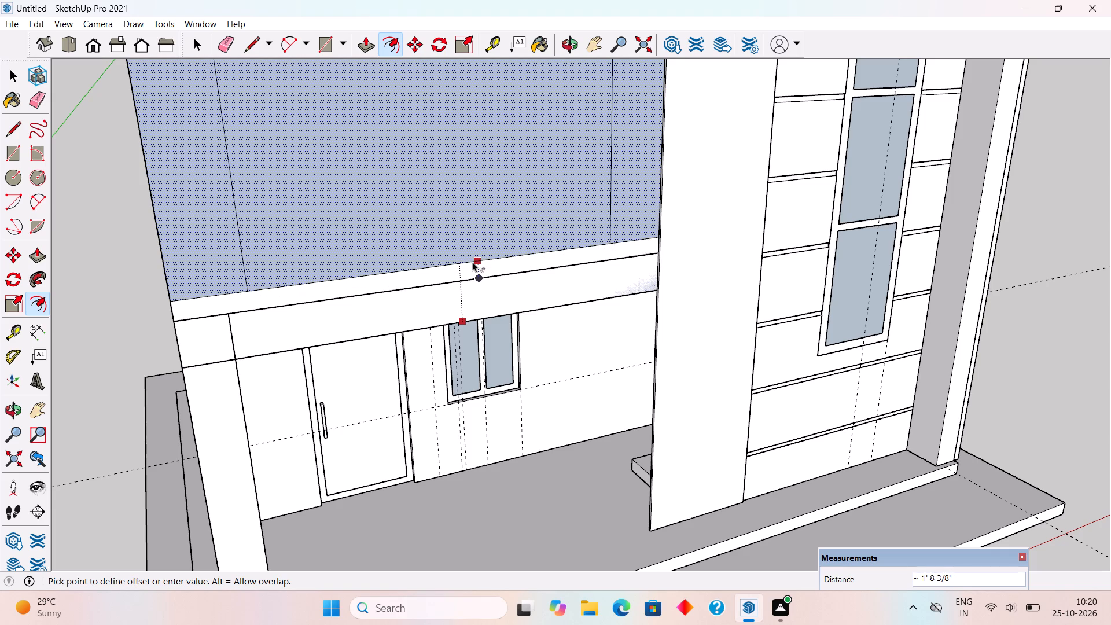
pyautogui.click(474, 261)
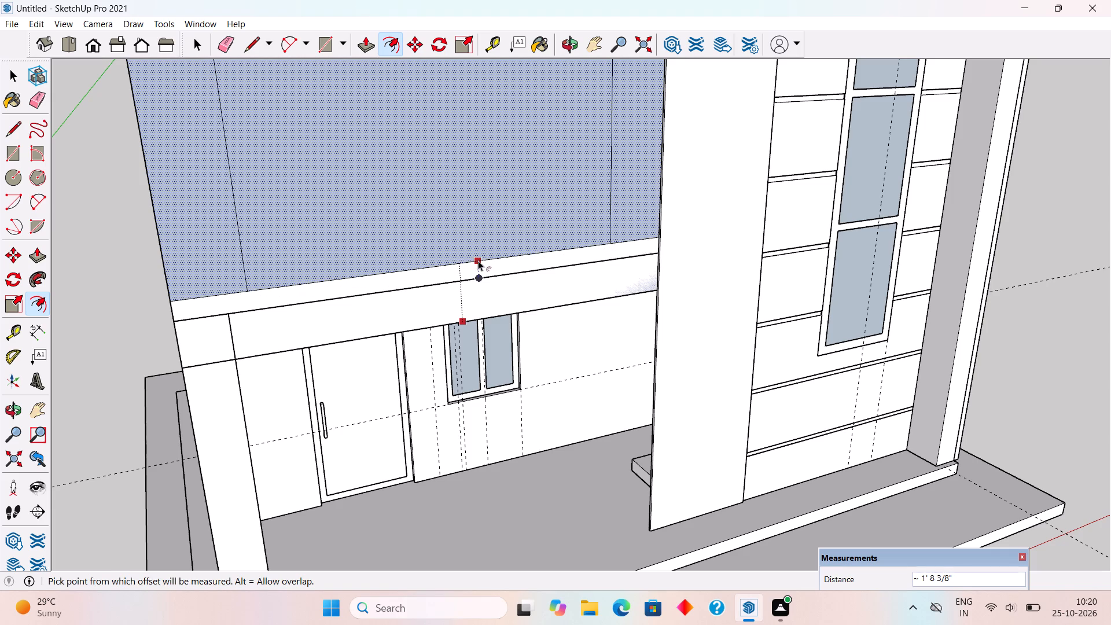
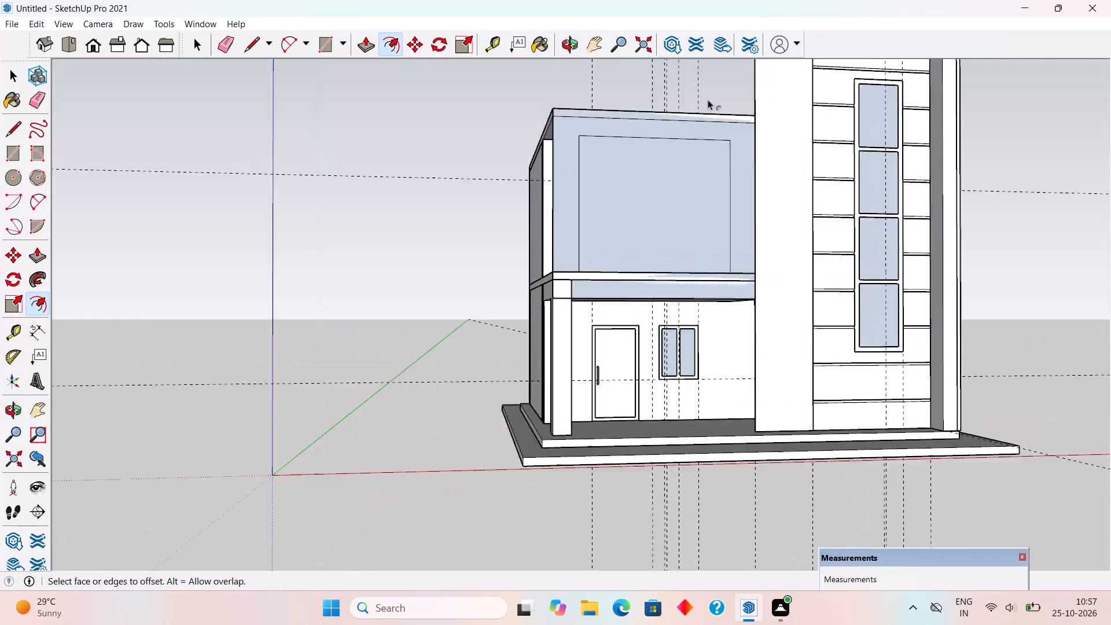
# Delete the inner rectangular face on the upper-floor balcony front to open it towards the door and window behind.
pyautogui.scroll(6, 708, 100)
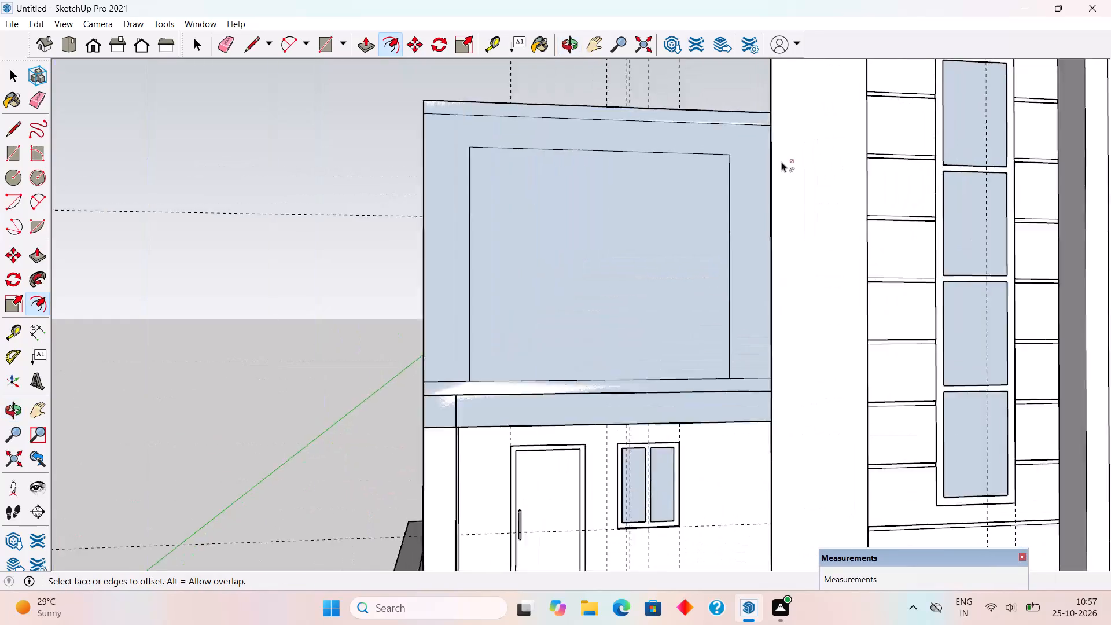
pyautogui.scroll(2, 781, 161)
pyautogui.scroll(3, 765, 235)
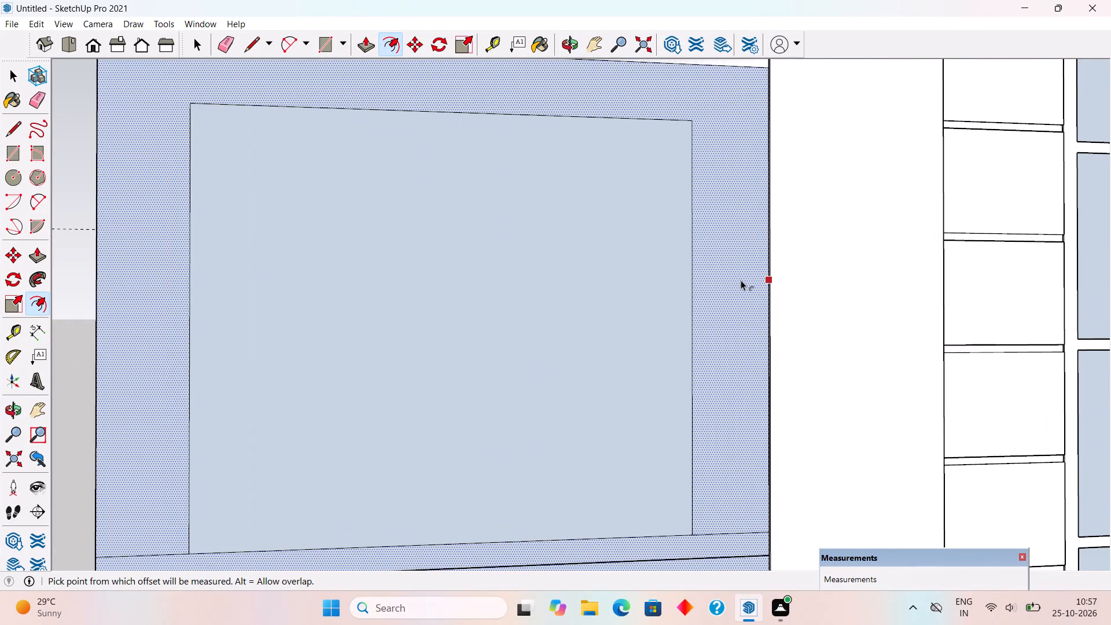
pyautogui.press('space')
pyautogui.scroll(-4, 711, 296)
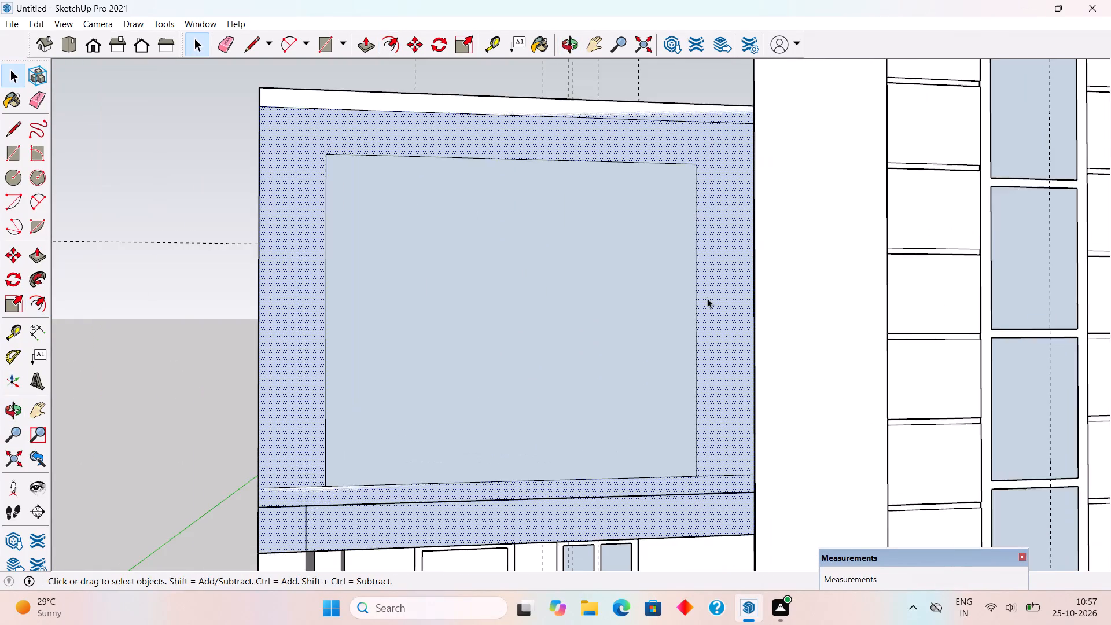
pyautogui.moveTo(701, 304); pyautogui.dragTo(684, 341, button='middle')
pyautogui.click(637, 331)
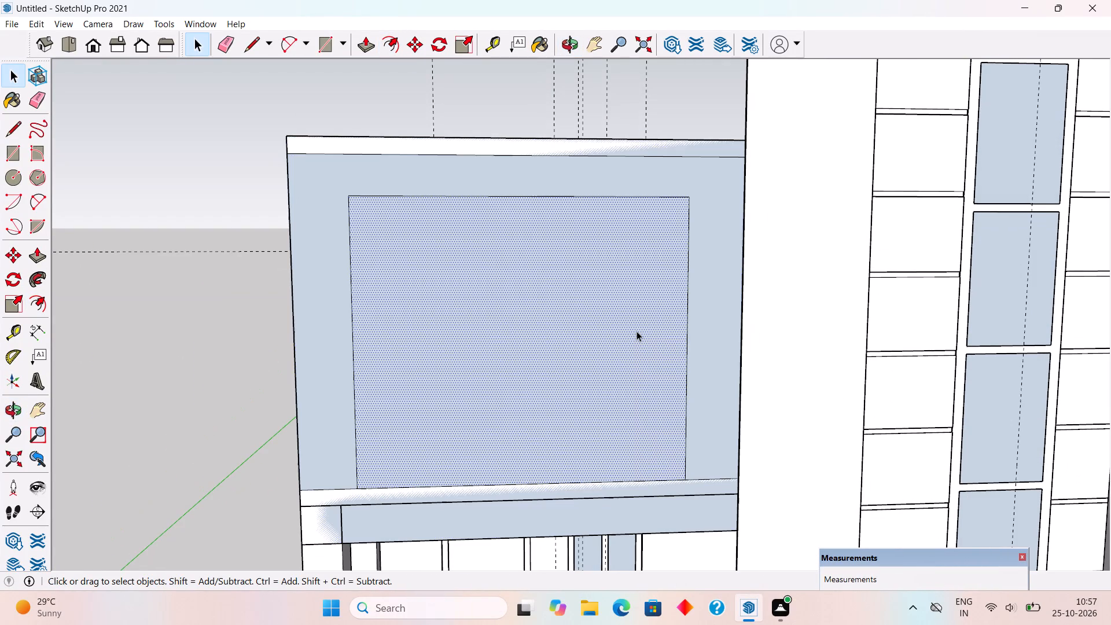
pyautogui.press('Delete')
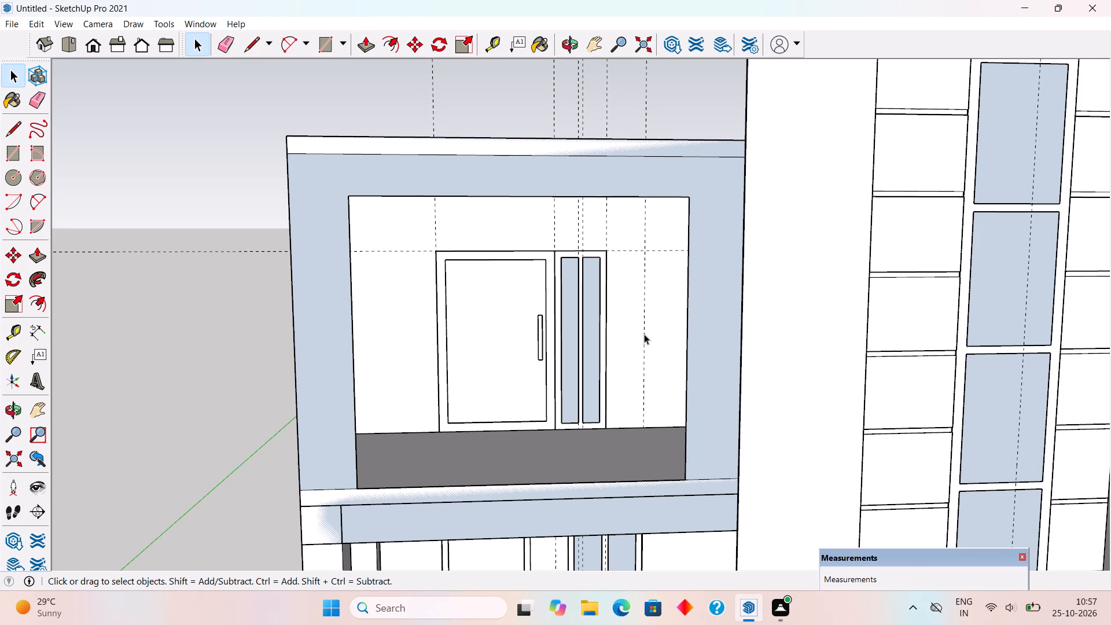
# Push/Pull the remaining frame face around the upper-floor balcony opening outward by 1'.
pyautogui.press('p')
pyautogui.click(723, 401)
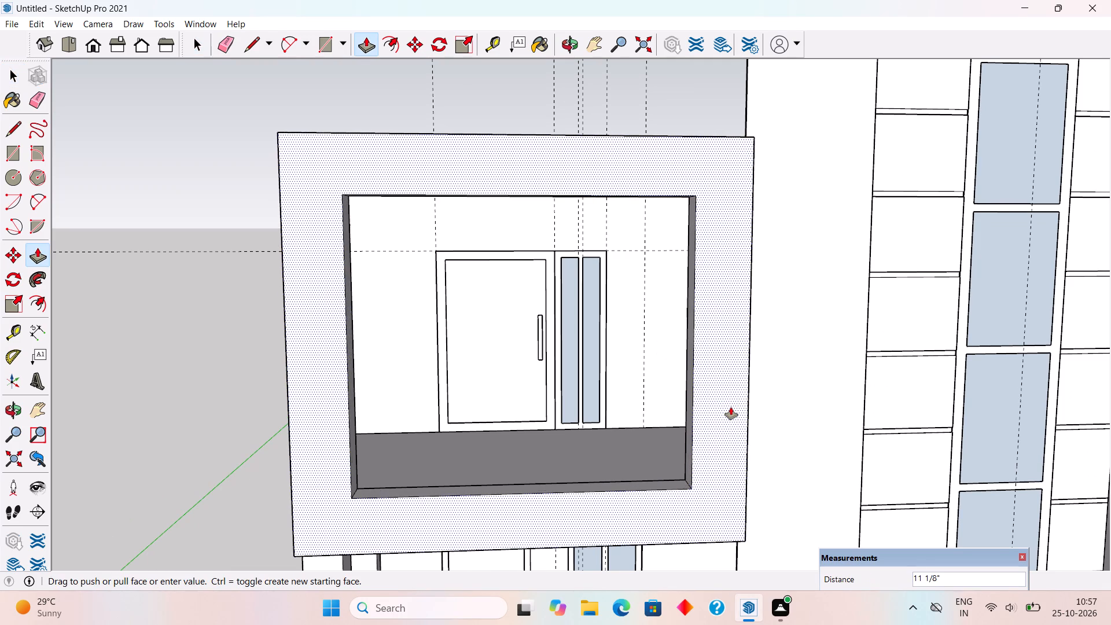
pyautogui.write("1'")
pyautogui.press('Return')
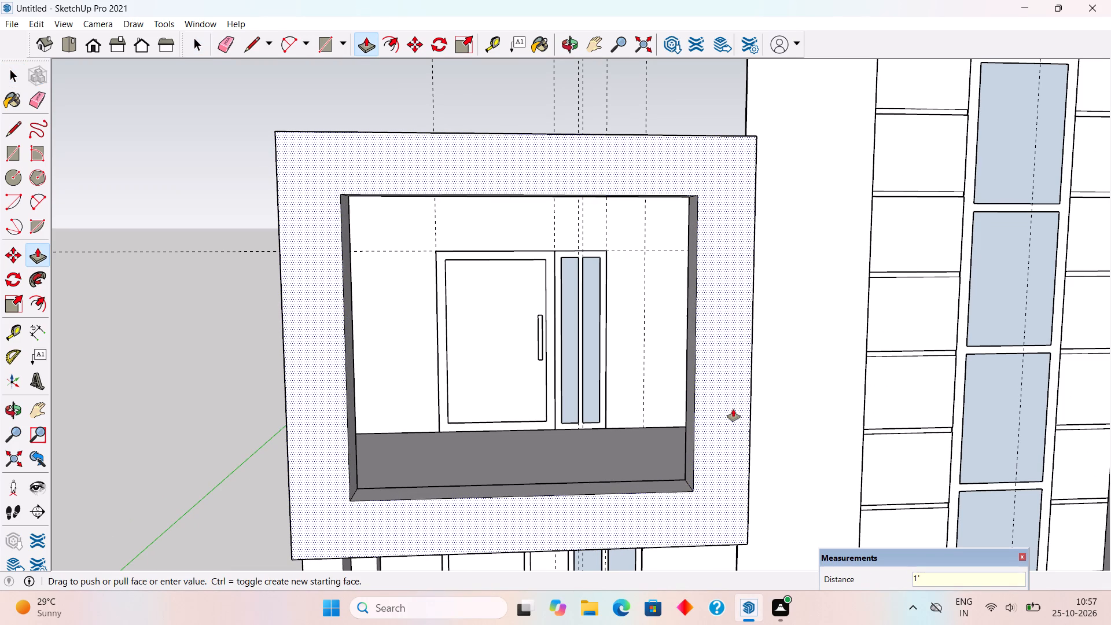
pyautogui.press('space')
pyautogui.moveTo(709, 382); pyautogui.dragTo(912, 260, button='middle')
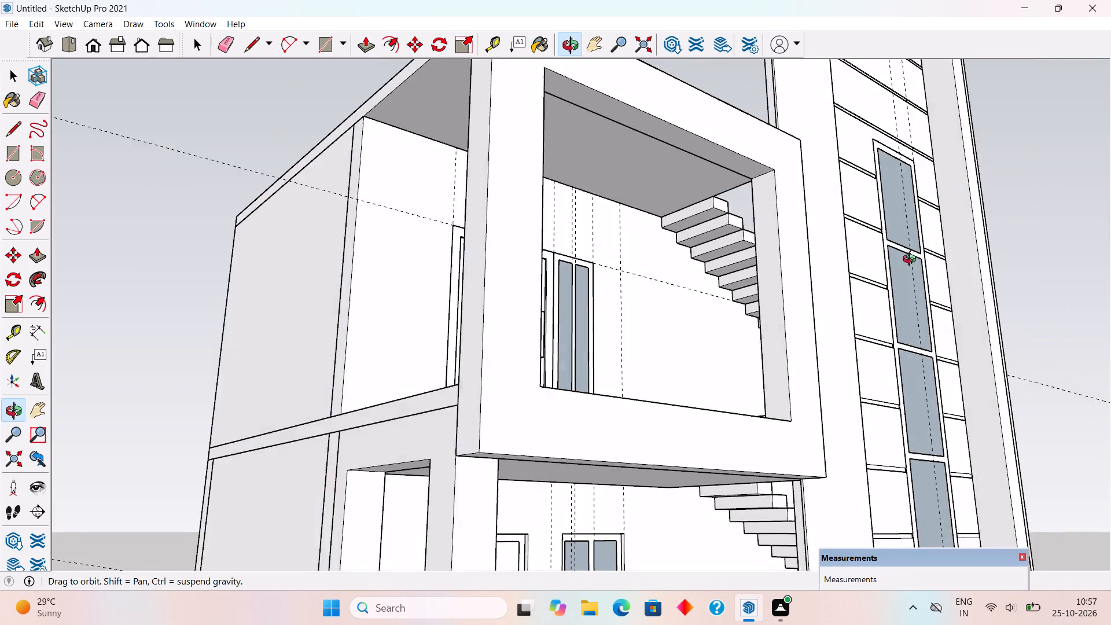
pyautogui.moveTo(912, 260); pyautogui.dragTo(841, 328, button='middle')
pyautogui.scroll(-1, 841, 328)
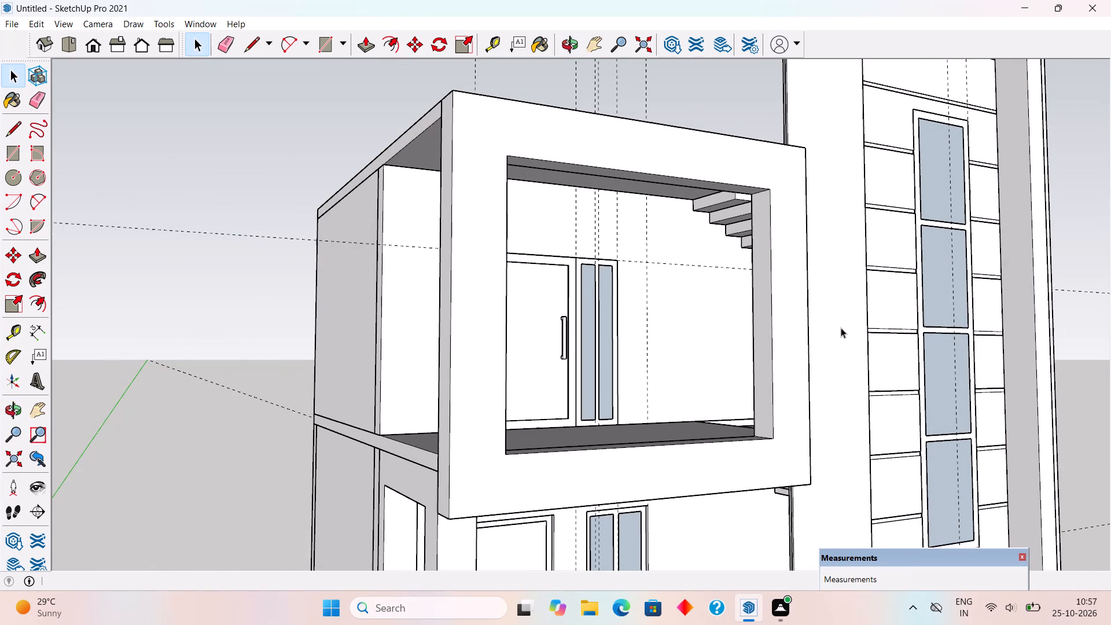
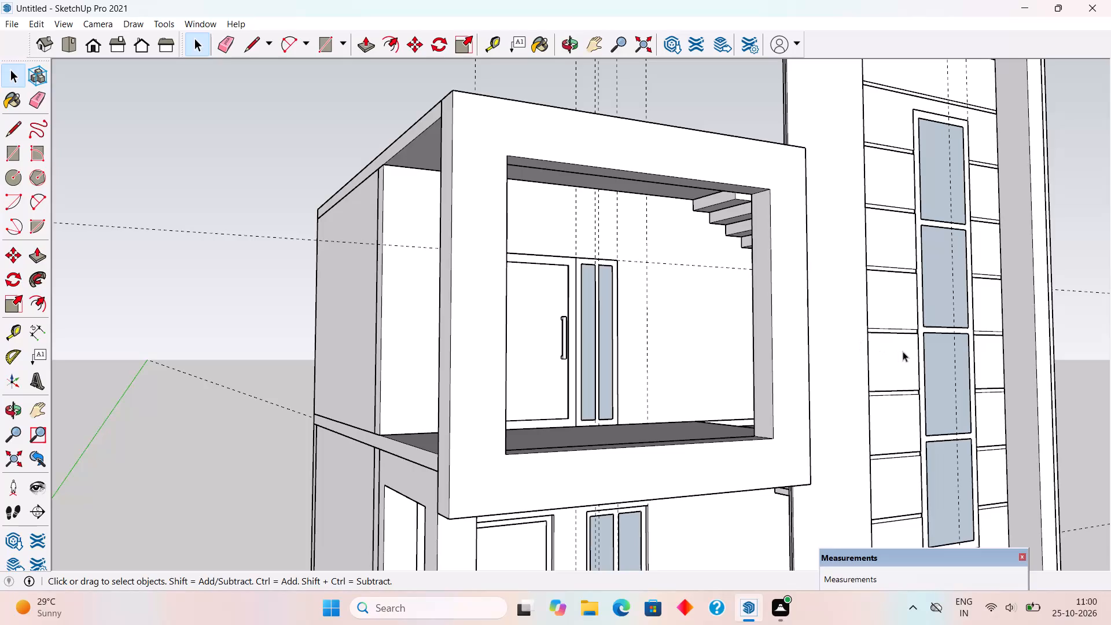
# Push/Pull the left inner face of the balcony frame opening inward by 5' to thicken the frame's left side.
pyautogui.moveTo(805, 383); pyautogui.dragTo(646, 421, button='middle')
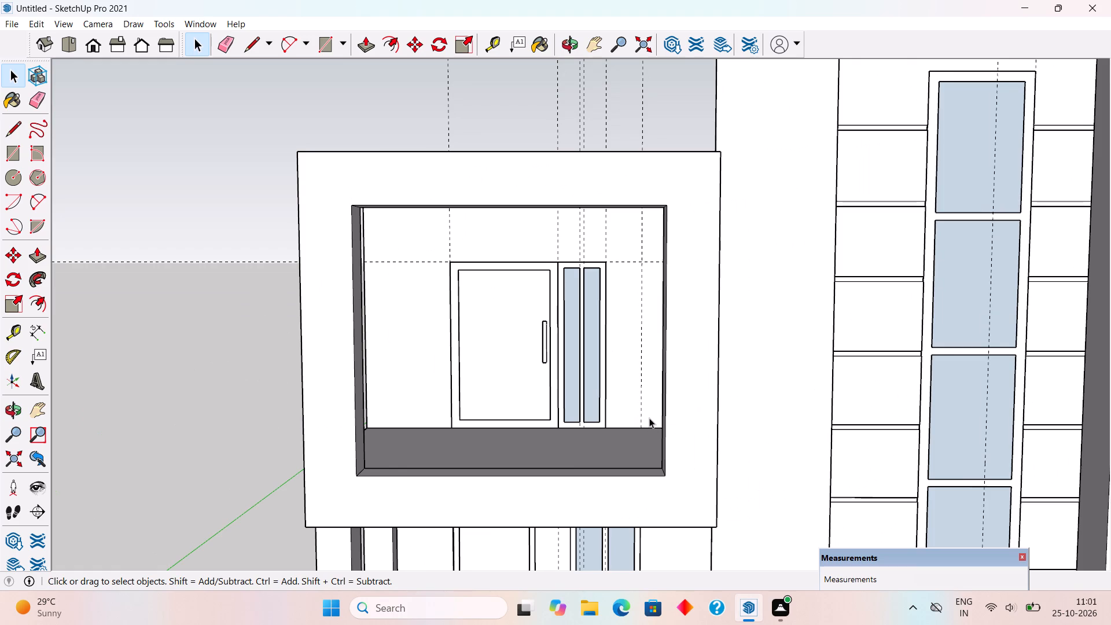
pyautogui.moveTo(652, 416); pyautogui.dragTo(524, 371, button='middle')
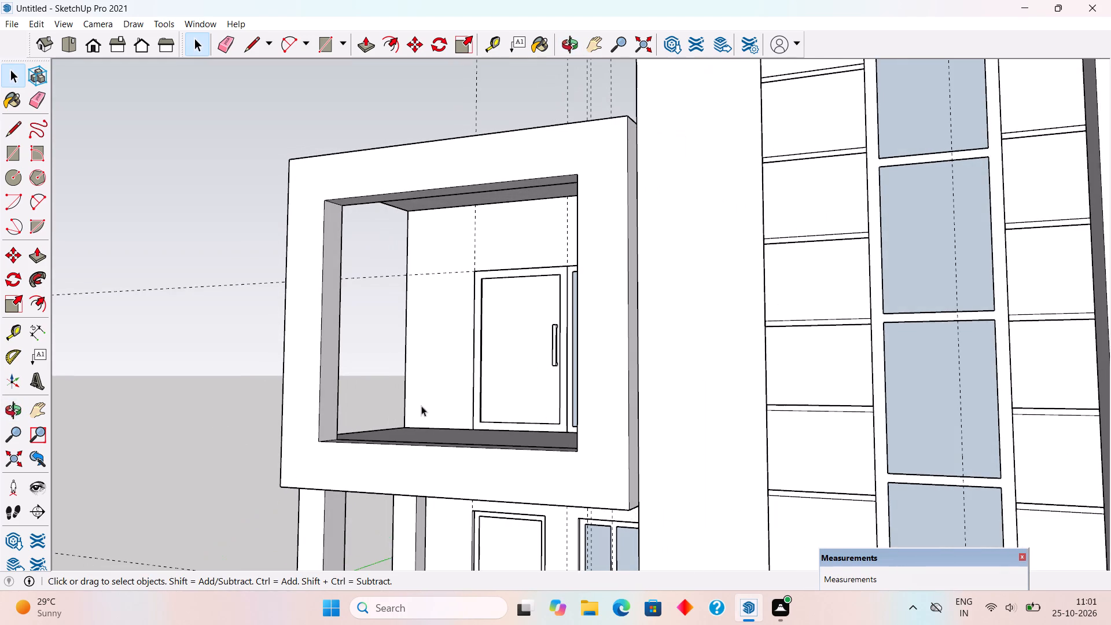
pyautogui.scroll(4, 354, 411)
pyautogui.click(311, 413)
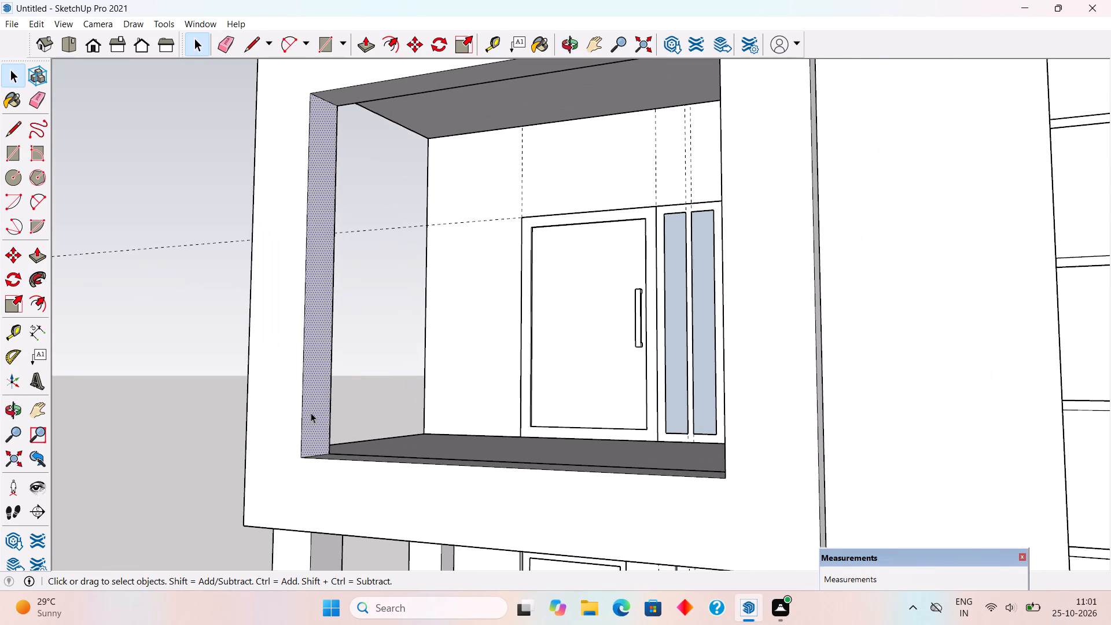
pyautogui.press('p')
pyautogui.click(311, 413)
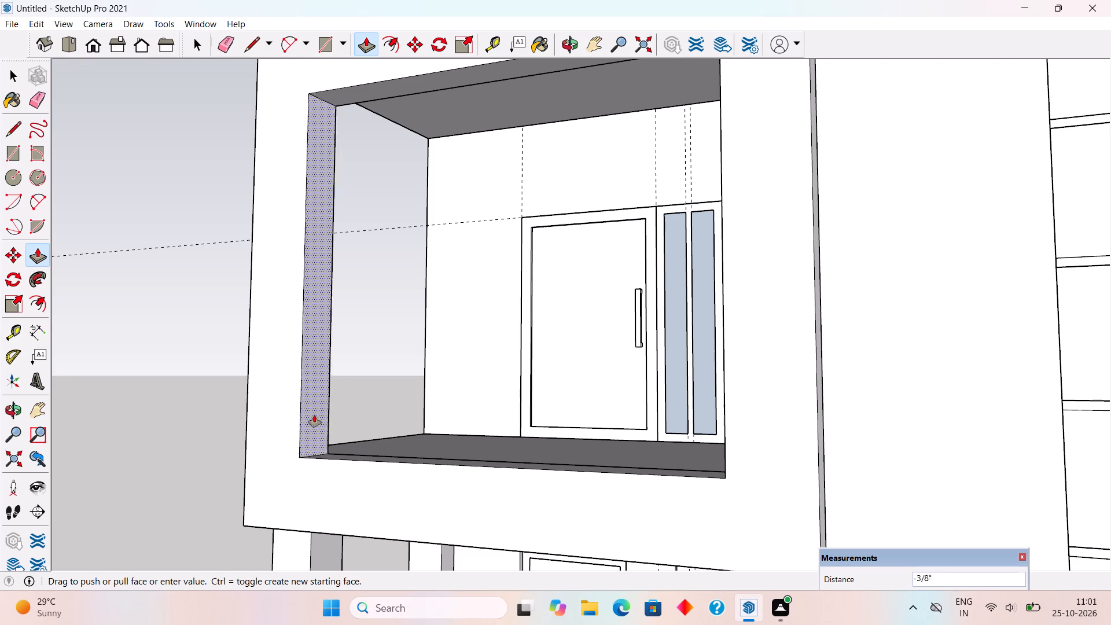
pyautogui.press('5')
pyautogui.press("'")
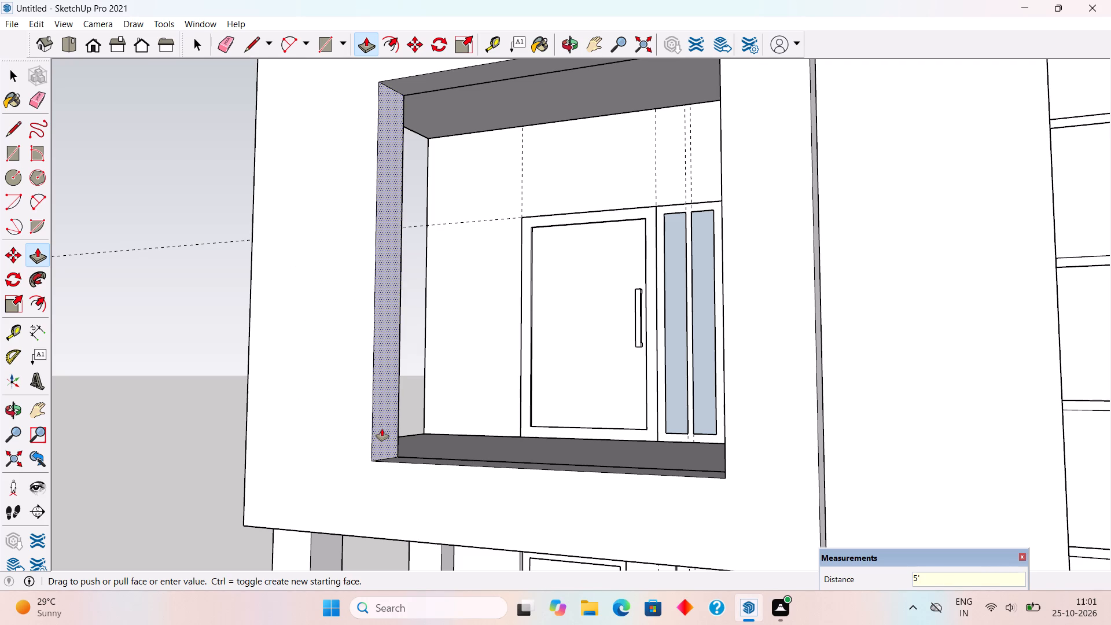
pyautogui.press('Return')
# Push/Pull the same left inner face back by 2' to widen the balcony frame opening.
pyautogui.moveTo(426, 490); pyautogui.dragTo(567, 513, button='middle')
pyautogui.moveTo(571, 429); pyautogui.dragTo(455, 435, button='middle')
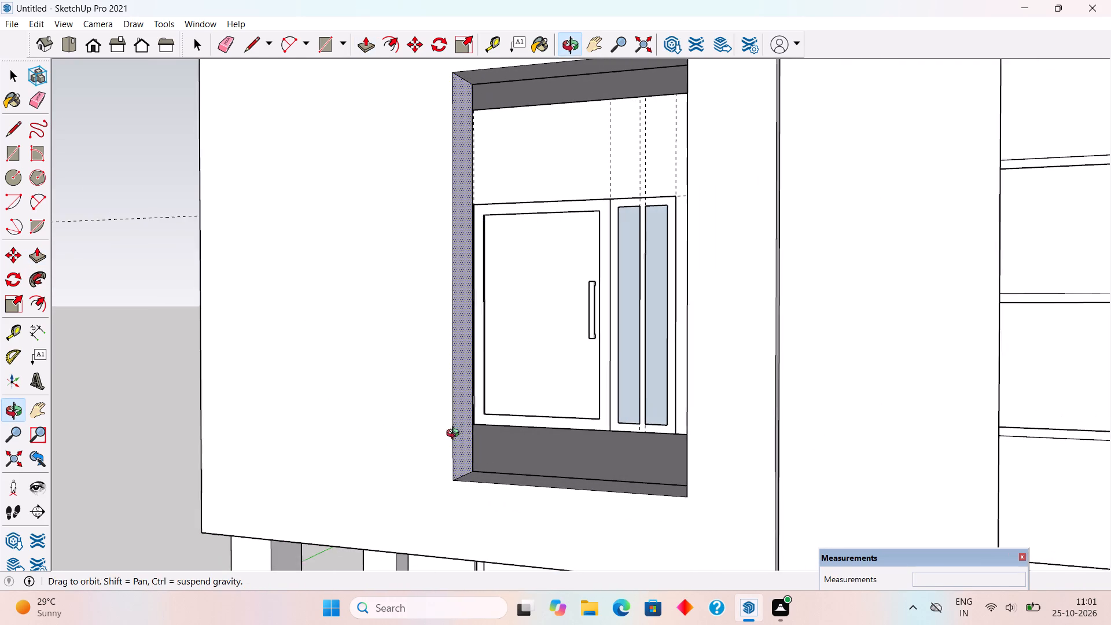
pyautogui.moveTo(455, 435); pyautogui.dragTo(455, 435, button='middle')
pyautogui.scroll(3, 455, 435)
pyautogui.click(456, 435)
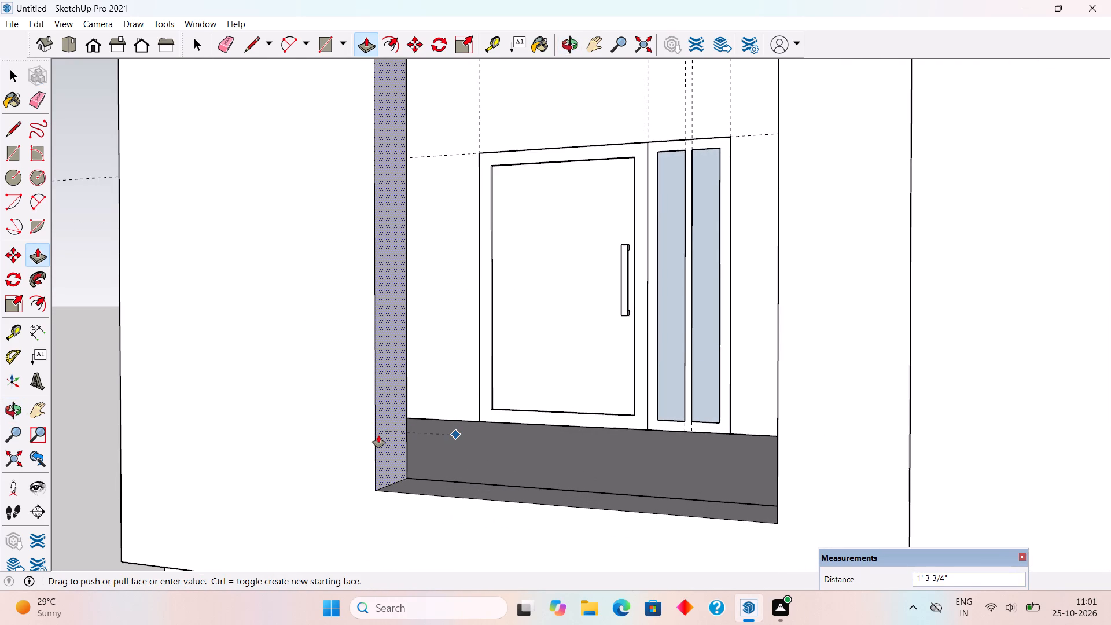
pyautogui.press('2')
pyautogui.press("'")
pyautogui.press('Return')
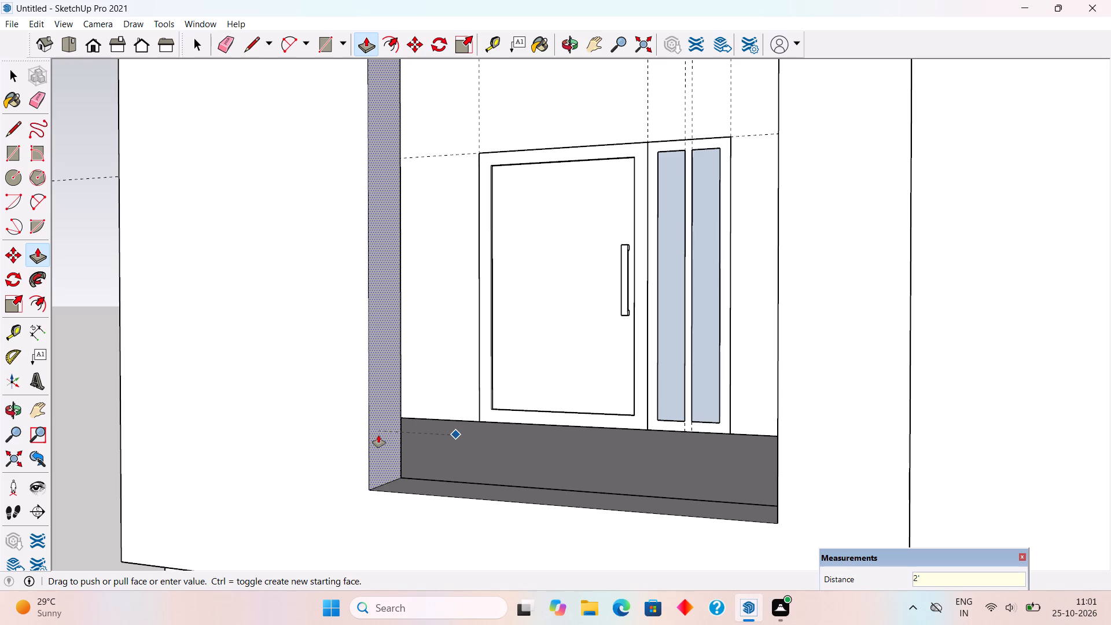
pyautogui.press('space')
# Push/Pull the balcony frame's outer side face nearest the stair tower out to the pier wall's far edge, about 3' 9 1/2".
pyautogui.scroll(-4, 378, 435)
pyautogui.moveTo(455, 527); pyautogui.dragTo(632, 458, button='middle')
pyautogui.scroll(-4, 632, 458)
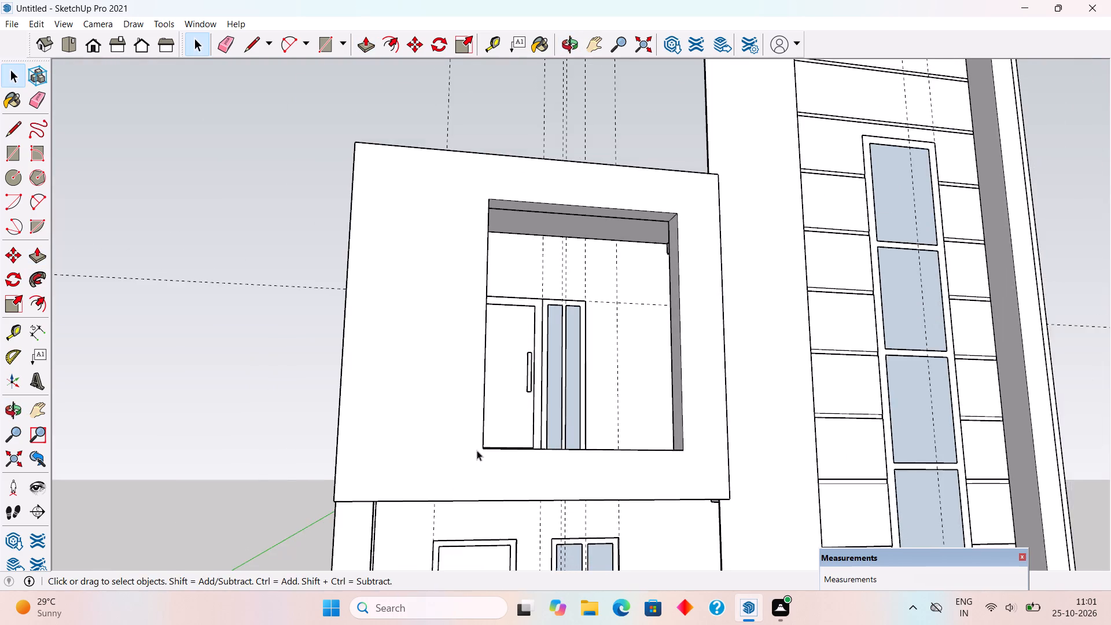
pyautogui.moveTo(474, 450); pyautogui.dragTo(419, 505, button='middle')
pyautogui.scroll(-1, 439, 483)
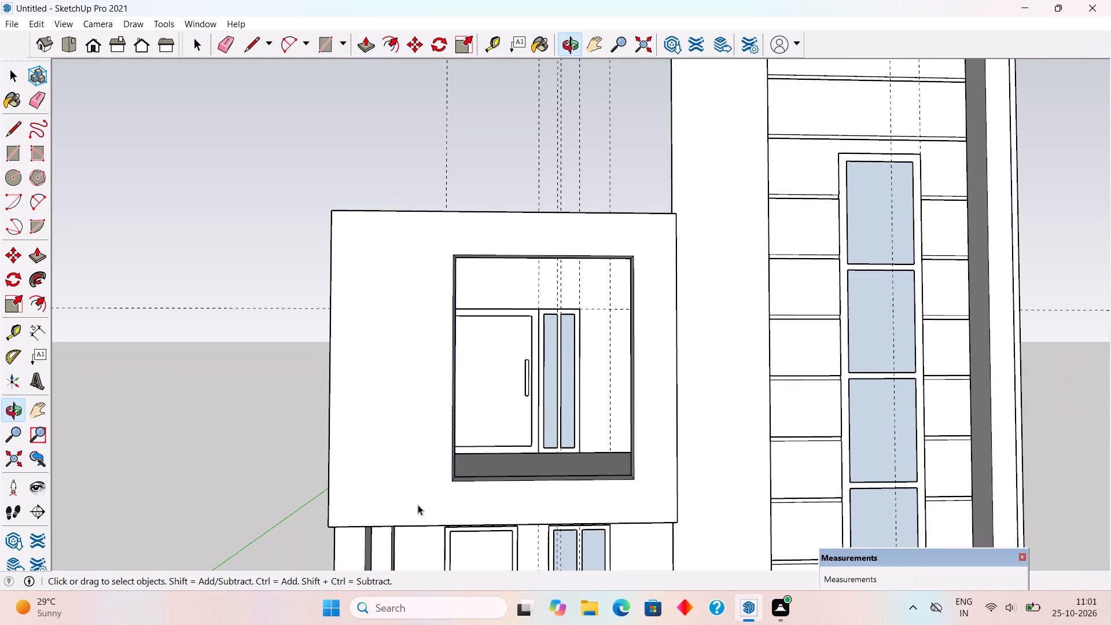
pyautogui.moveTo(634, 485); pyautogui.dragTo(527, 489, button='middle')
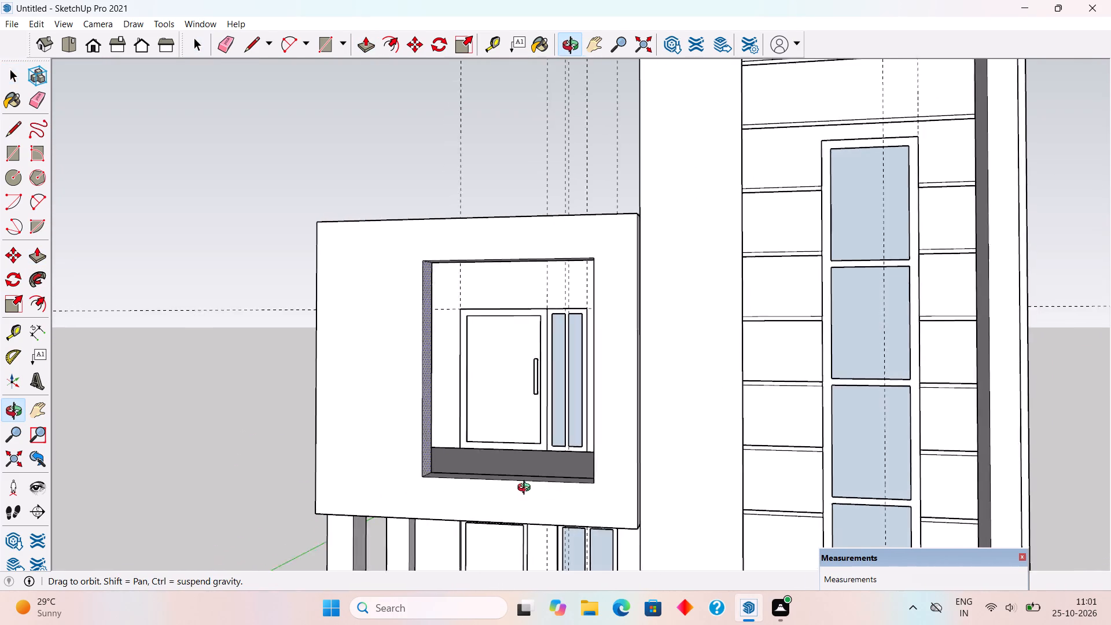
pyautogui.moveTo(527, 489); pyautogui.dragTo(436, 476, button='middle')
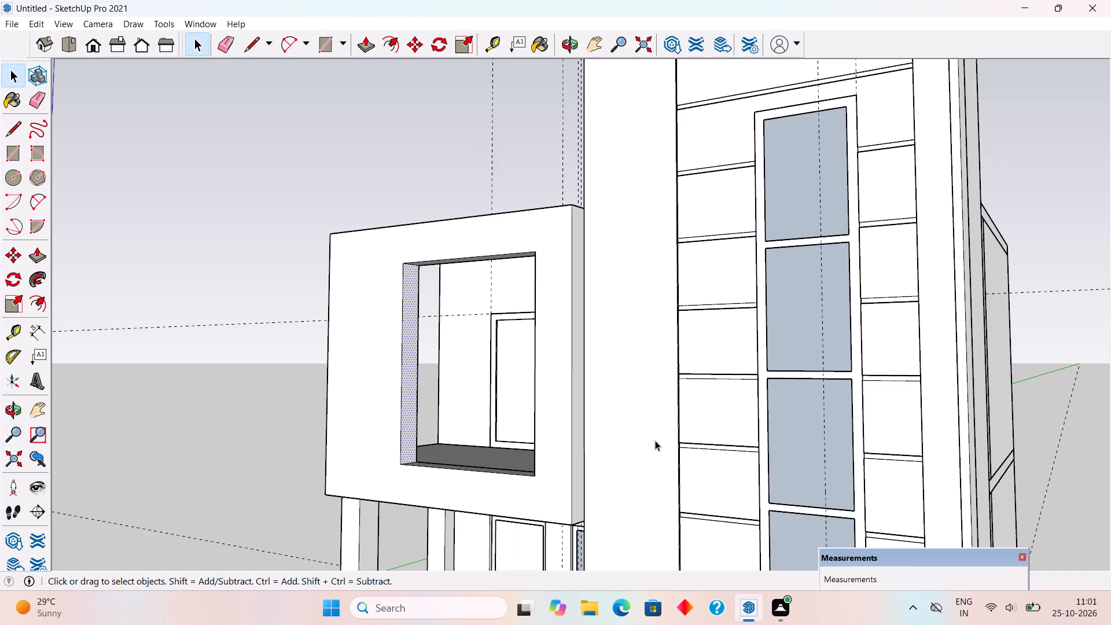
pyautogui.moveTo(648, 442); pyautogui.dragTo(547, 453, button='middle')
pyautogui.scroll(3, 545, 453)
pyautogui.click(536, 457)
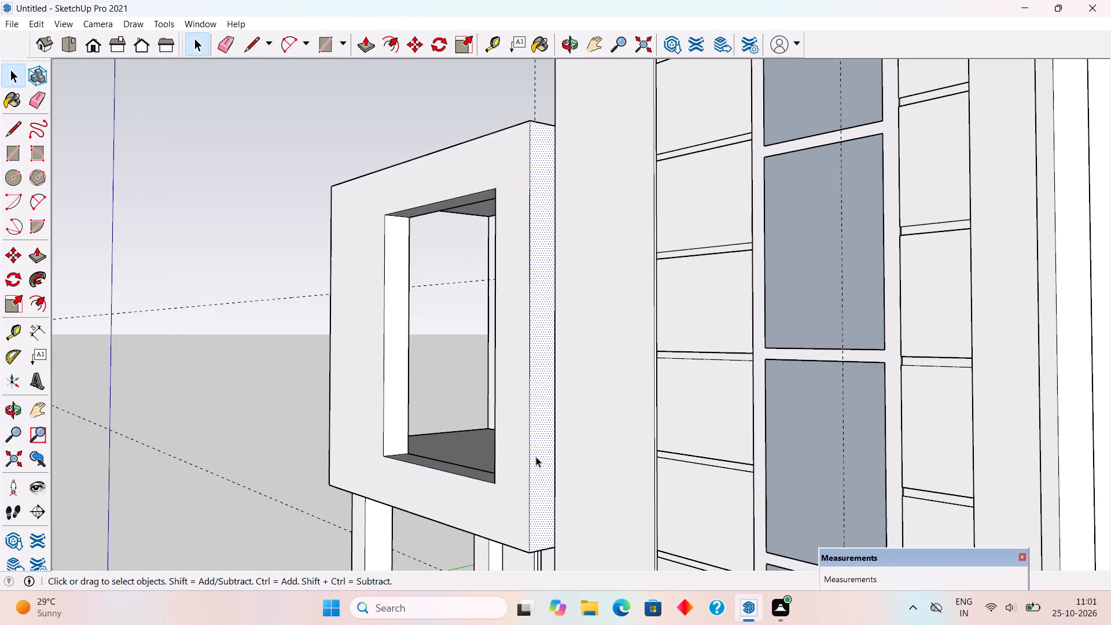
pyautogui.press('p')
pyautogui.click(536, 457)
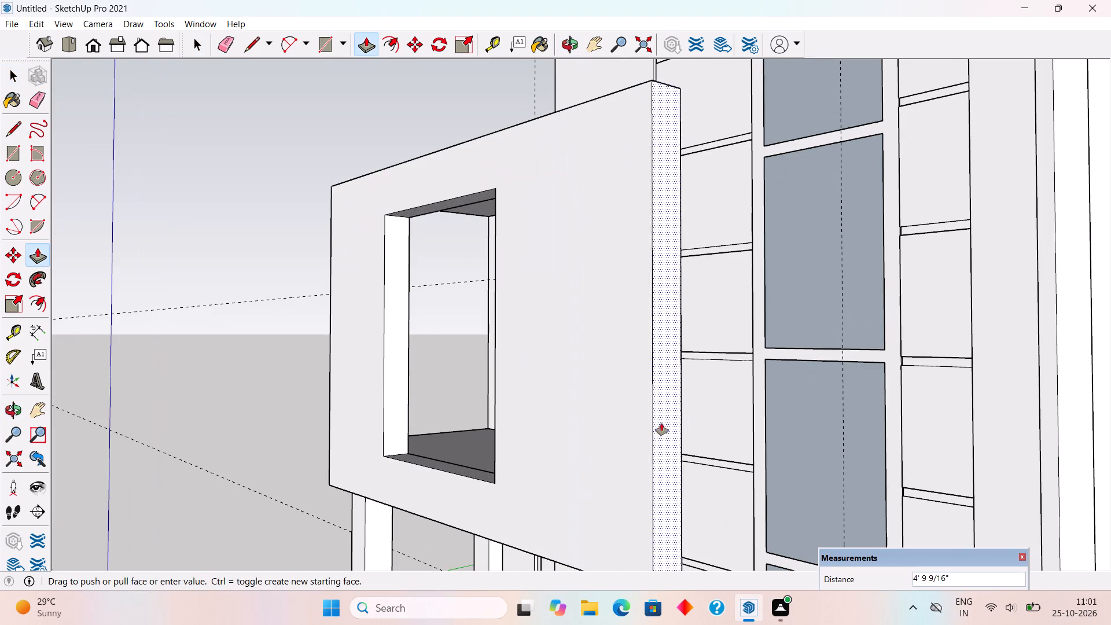
pyautogui.click(646, 64)
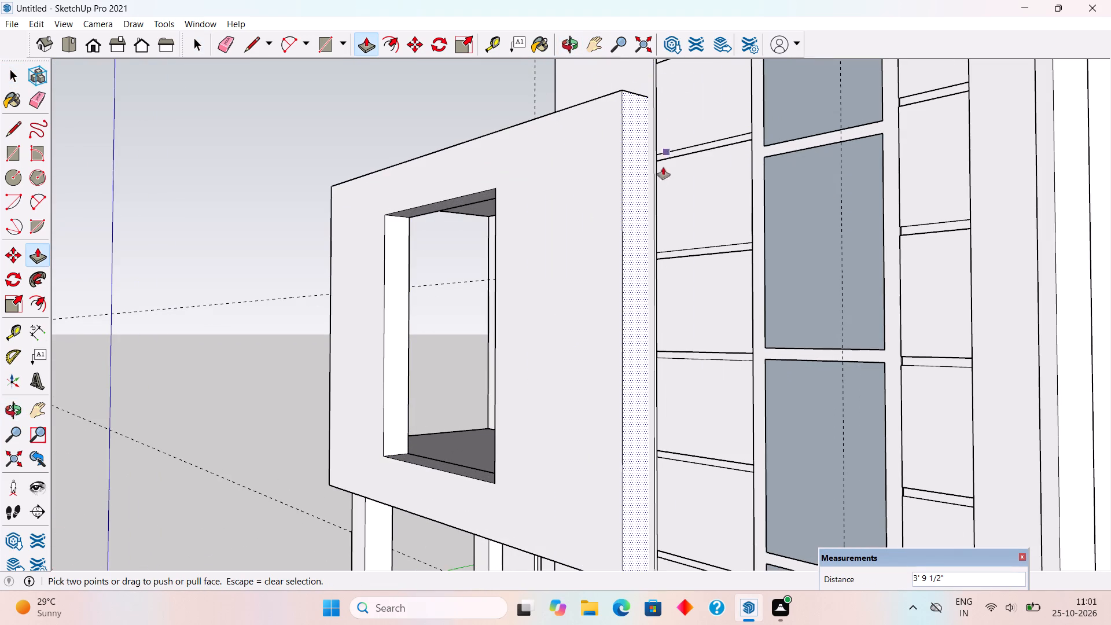
# Push/Pull the same outer side face a further 9" past the pier wall's edge.
pyautogui.click(640, 207)
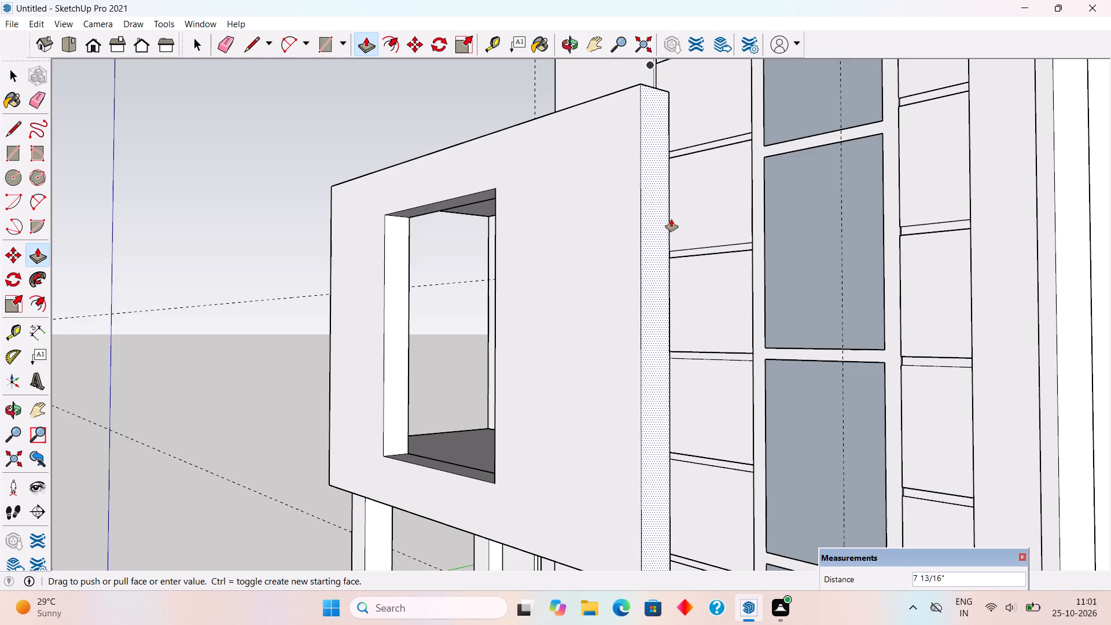
pyautogui.press('9')
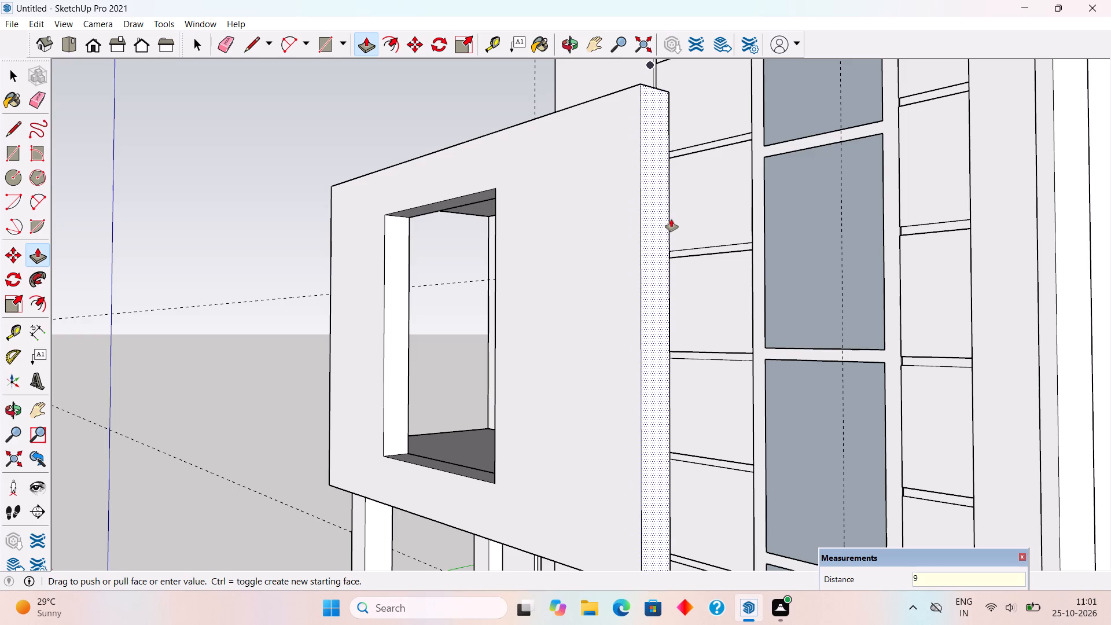
pyautogui.hotkey('shift', '"')
pyautogui.press('Return')
# Push/Pull the opening's inner side face nearest the stair tower outward to widen the opening, with a last push of about 3' 7".
pyautogui.moveTo(580, 262); pyautogui.dragTo(1037, 299, button='middle')
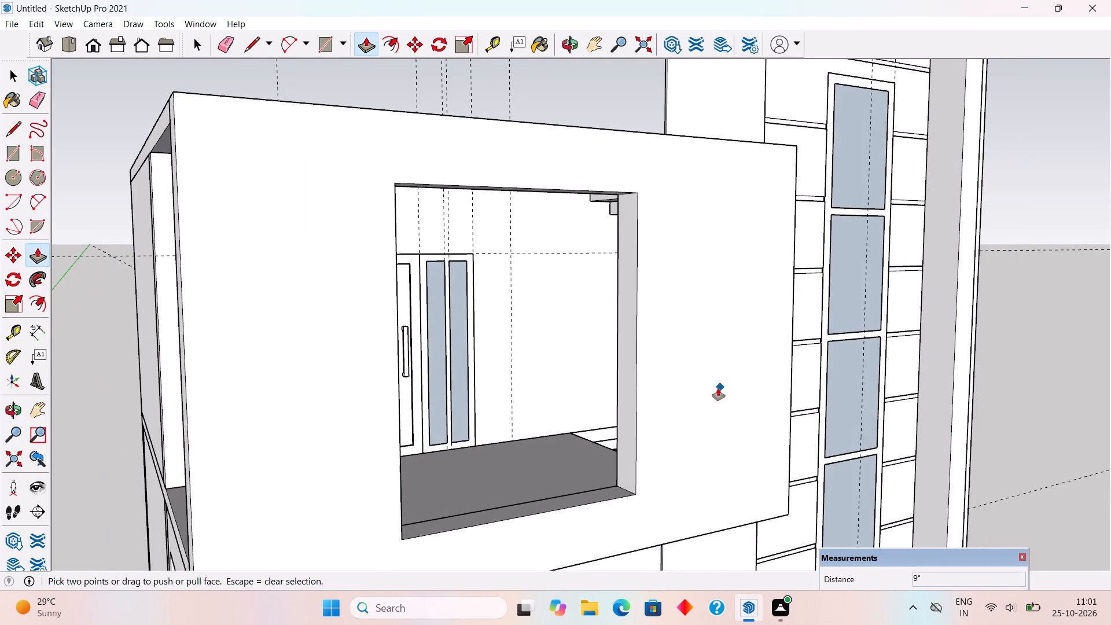
pyautogui.scroll(4, 646, 404)
pyautogui.click(618, 398)
pyautogui.press('space')
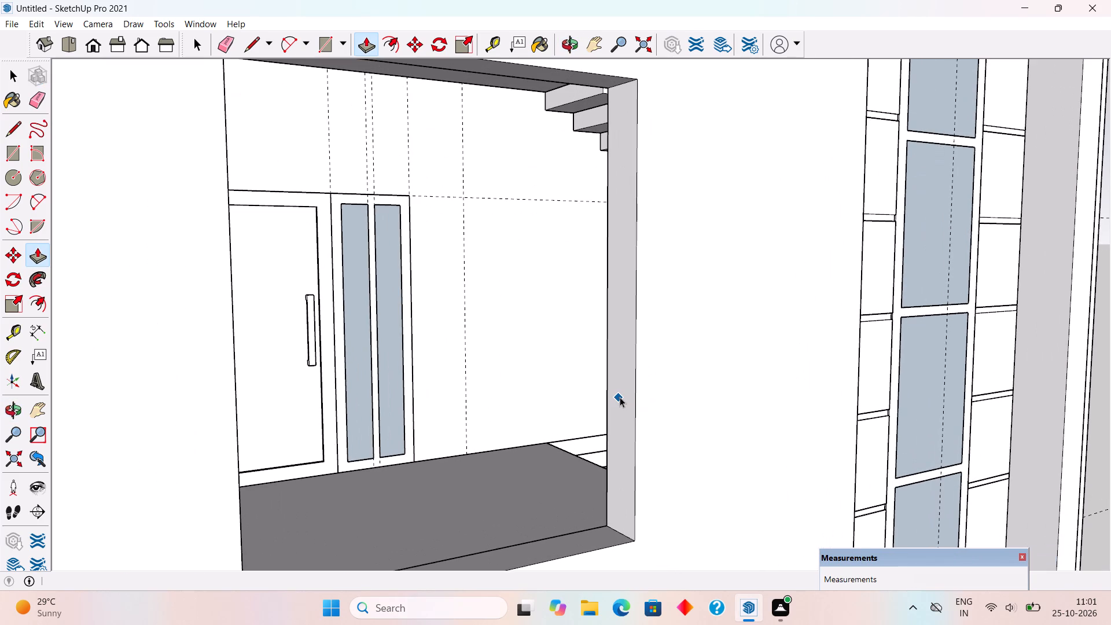
pyautogui.press('space')
pyautogui.click(621, 397)
pyautogui.press('p')
pyautogui.moveTo(621, 397); pyautogui.dragTo(701, 409)
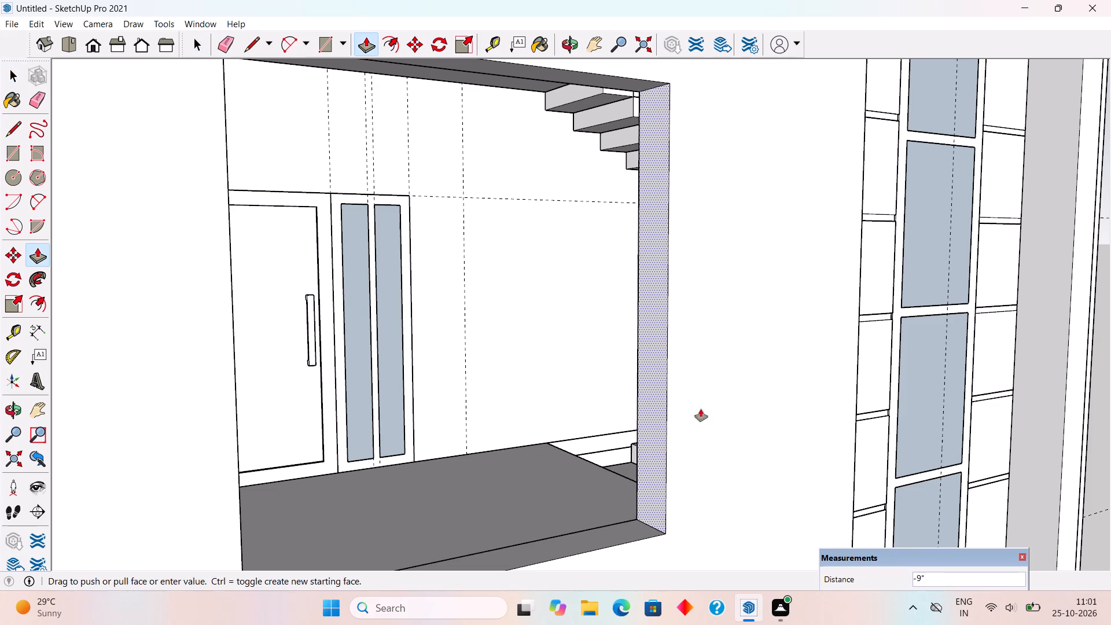
pyautogui.moveTo(701, 409); pyautogui.dragTo(682, 408)
pyautogui.click(685, 417)
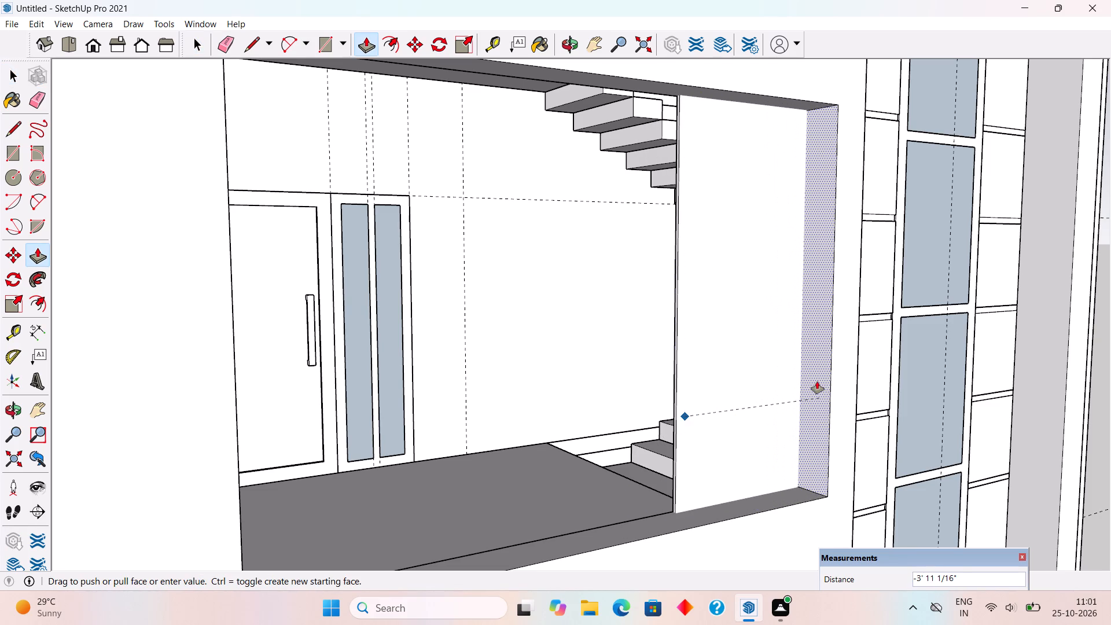
pyautogui.click(809, 392)
pyautogui.scroll(-7, 809, 392)
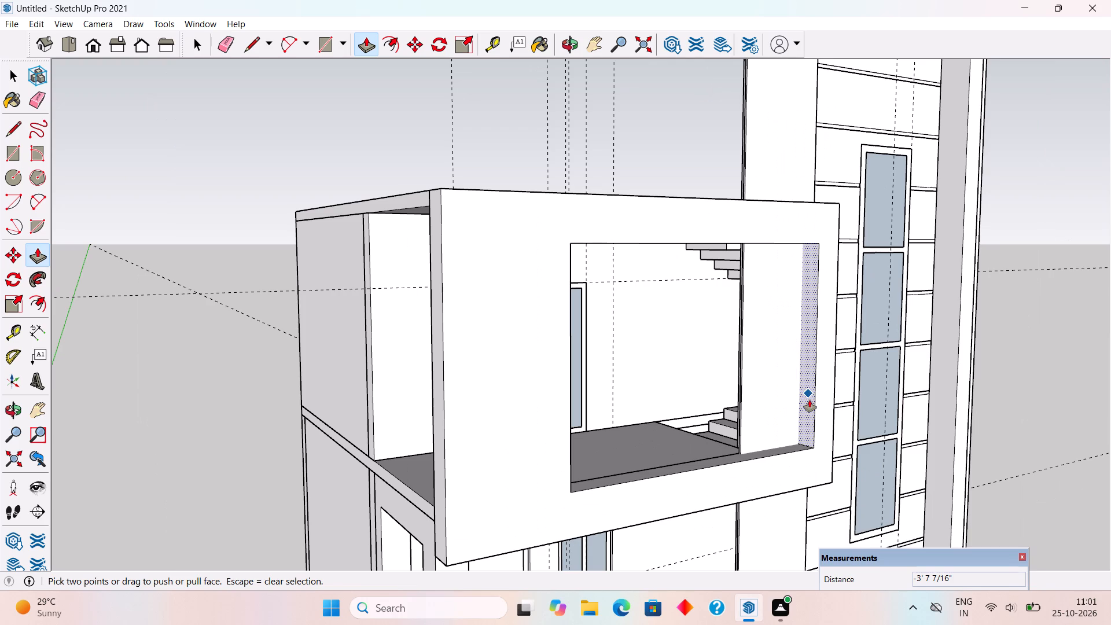
pyautogui.scroll(-1, 1009, 340)
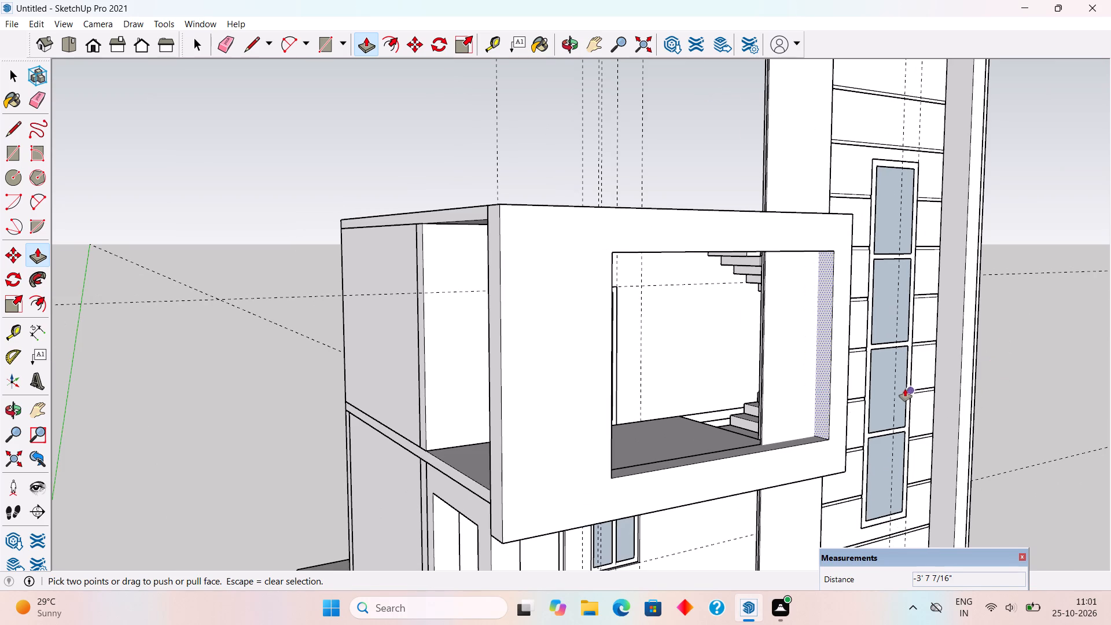
pyautogui.press('space')
# Examine the widened balcony frame from the front, above and both sides against the pier wall and striped tower.
pyautogui.moveTo(835, 386); pyautogui.dragTo(690, 368, button='middle')
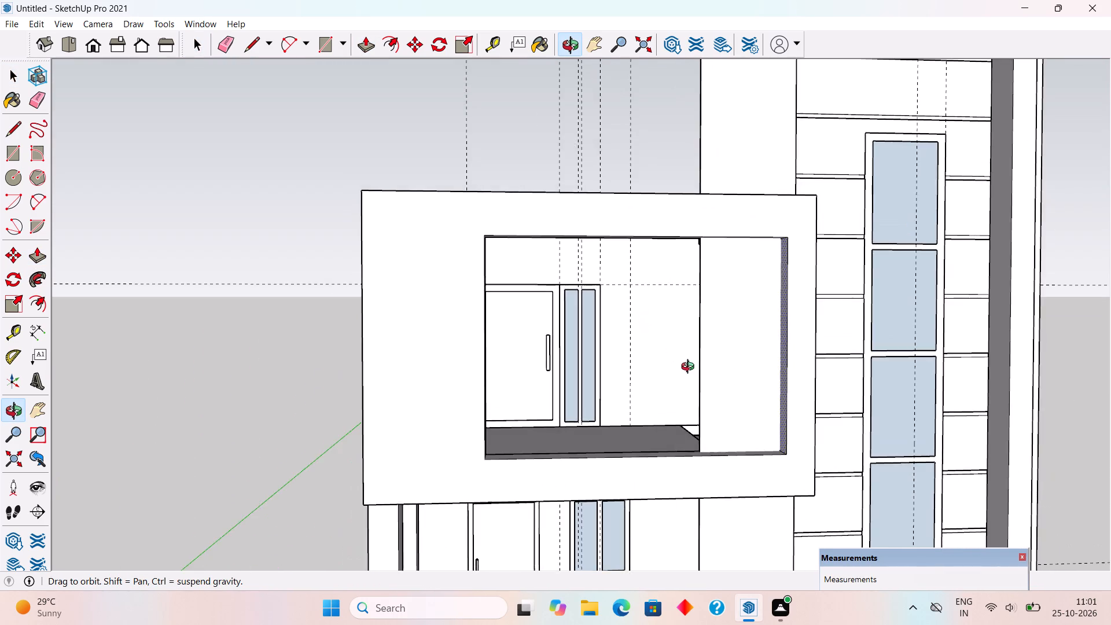
pyautogui.moveTo(690, 368); pyautogui.dragTo(691, 369, button='middle')
pyautogui.scroll(3, 693, 370)
pyautogui.scroll(-2, 793, 182)
pyautogui.moveTo(793, 182); pyautogui.dragTo(588, 336, button='middle')
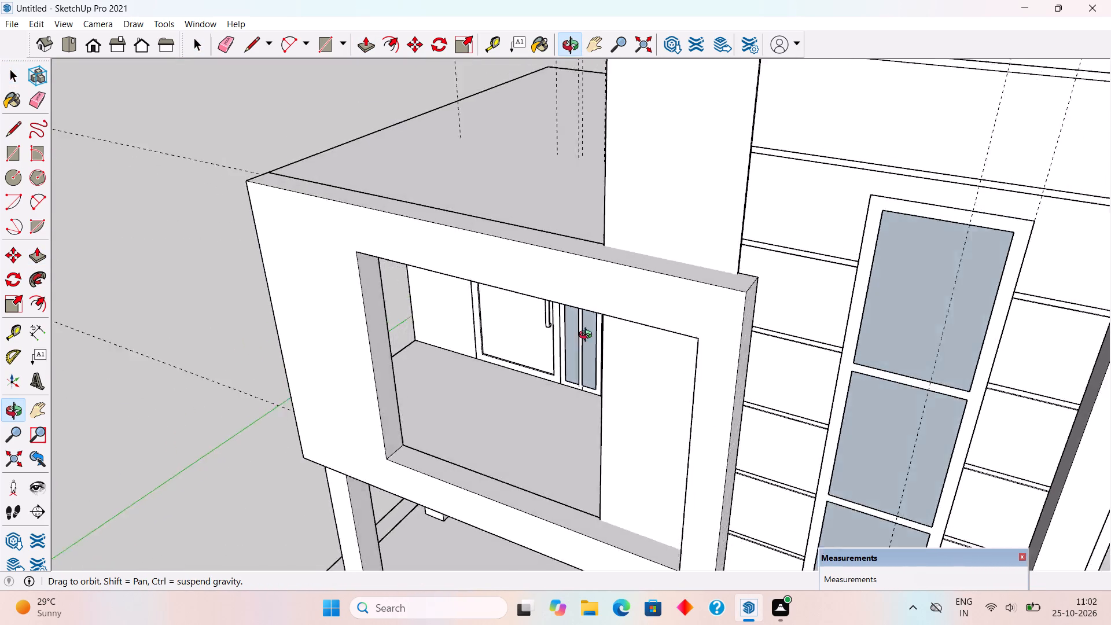
pyautogui.moveTo(588, 336); pyautogui.dragTo(928, 254, button='middle')
pyautogui.scroll(2, 928, 254)
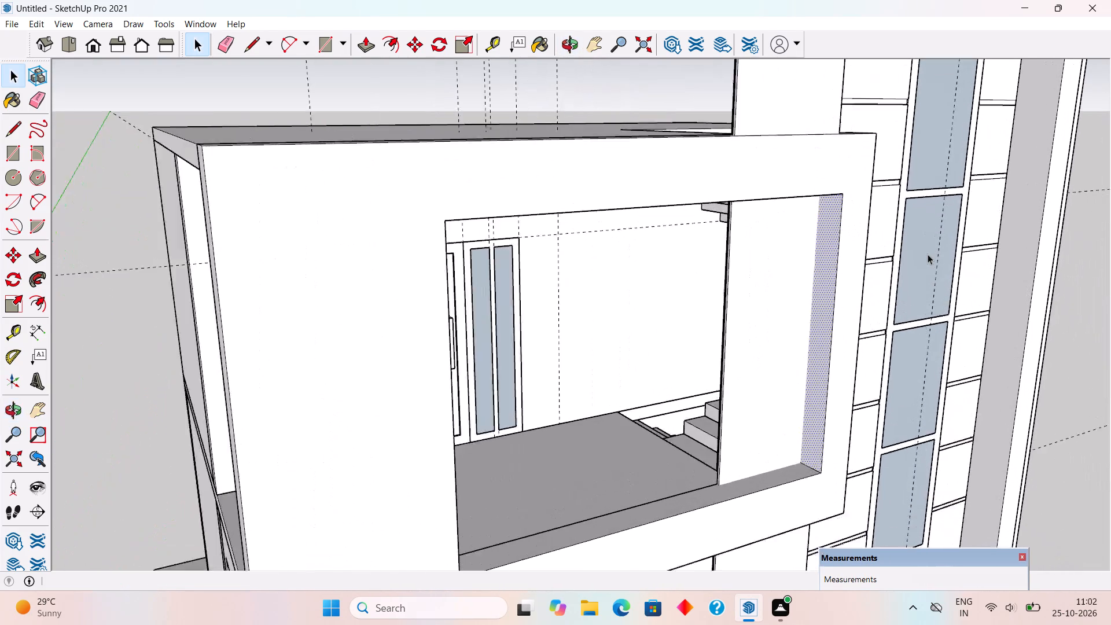
pyautogui.scroll(1, 928, 254)
pyautogui.scroll(-5, 911, 292)
pyautogui.moveTo(888, 326); pyautogui.dragTo(871, 233, button='middle')
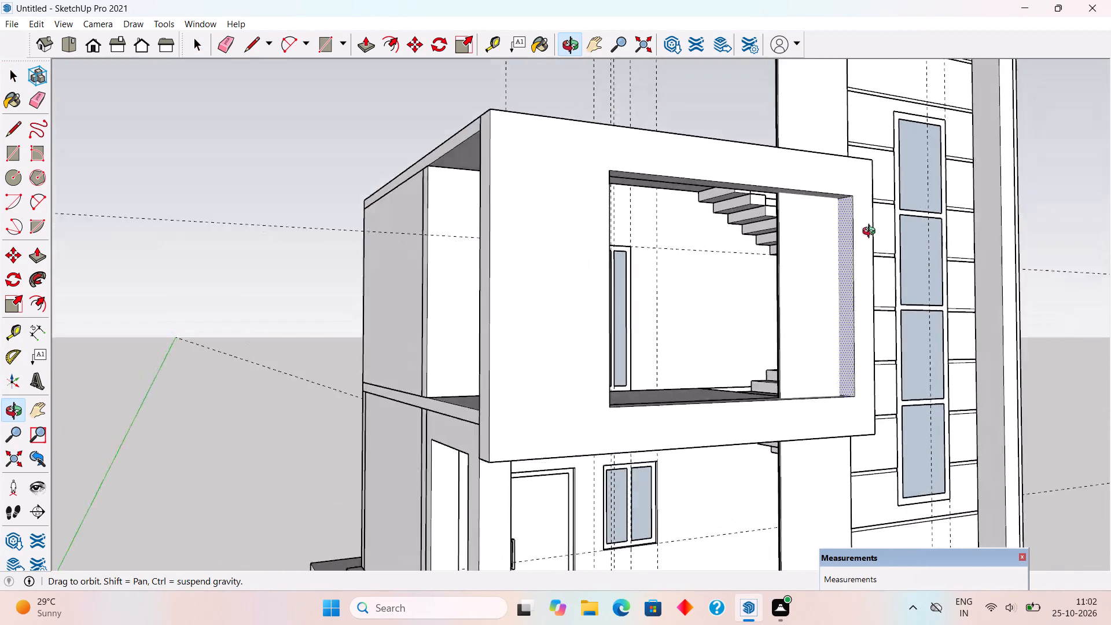
pyautogui.moveTo(871, 233); pyautogui.dragTo(871, 223, button='middle')
pyautogui.scroll(-2, 871, 223)
pyautogui.moveTo(871, 366); pyautogui.dragTo(729, 418, button='middle')
pyautogui.scroll(-1, 729, 416)
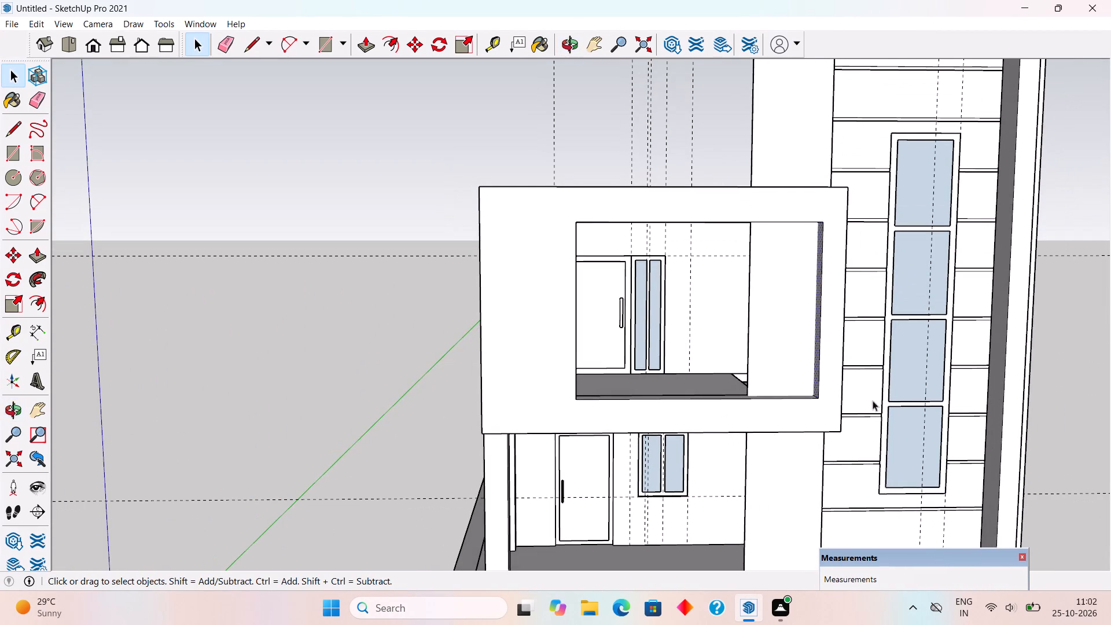
pyautogui.scroll(-1, 882, 387)
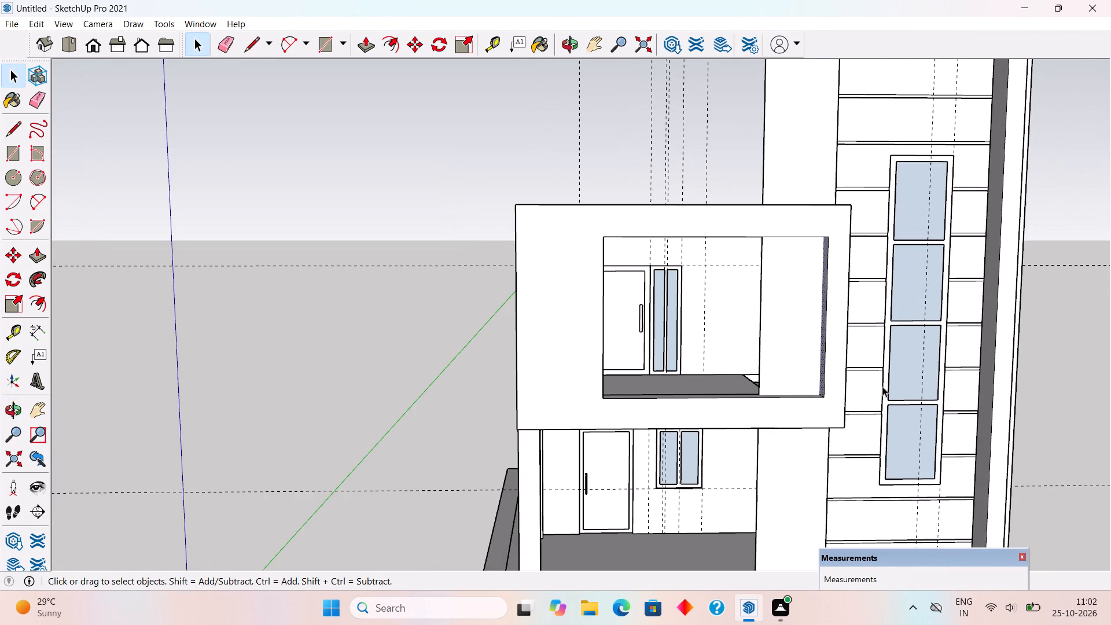
# Push/Pull the balcony frame's outer side face nearest the stair tower outward by 3".
pyautogui.moveTo(850, 336); pyautogui.dragTo(837, 323, button='middle')
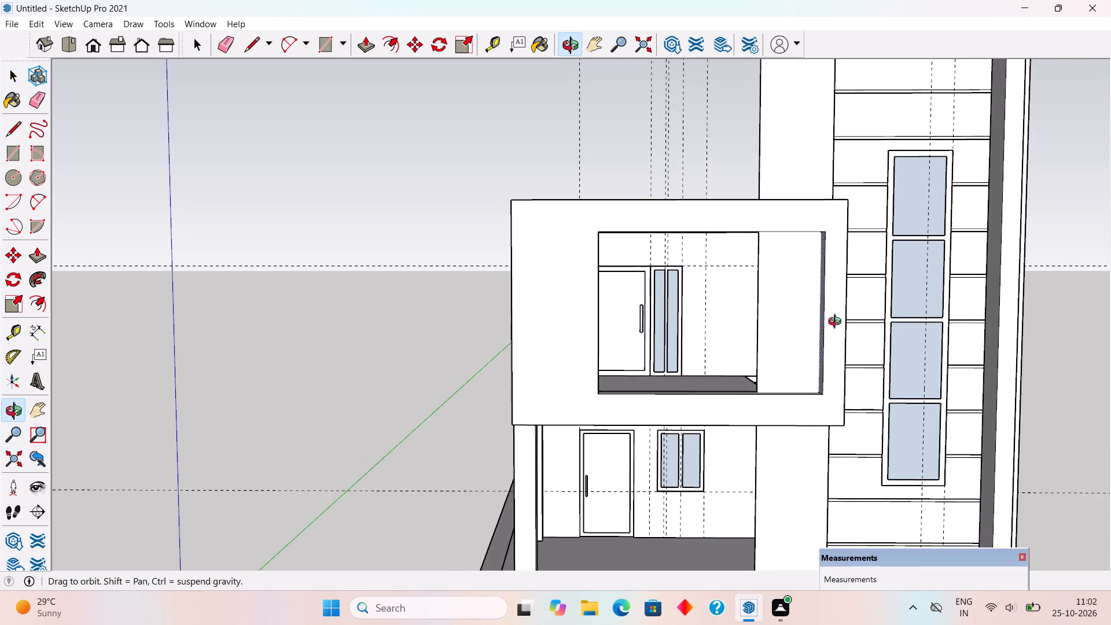
pyautogui.moveTo(837, 323); pyautogui.dragTo(620, 342, button='middle')
pyautogui.scroll(4, 761, 326)
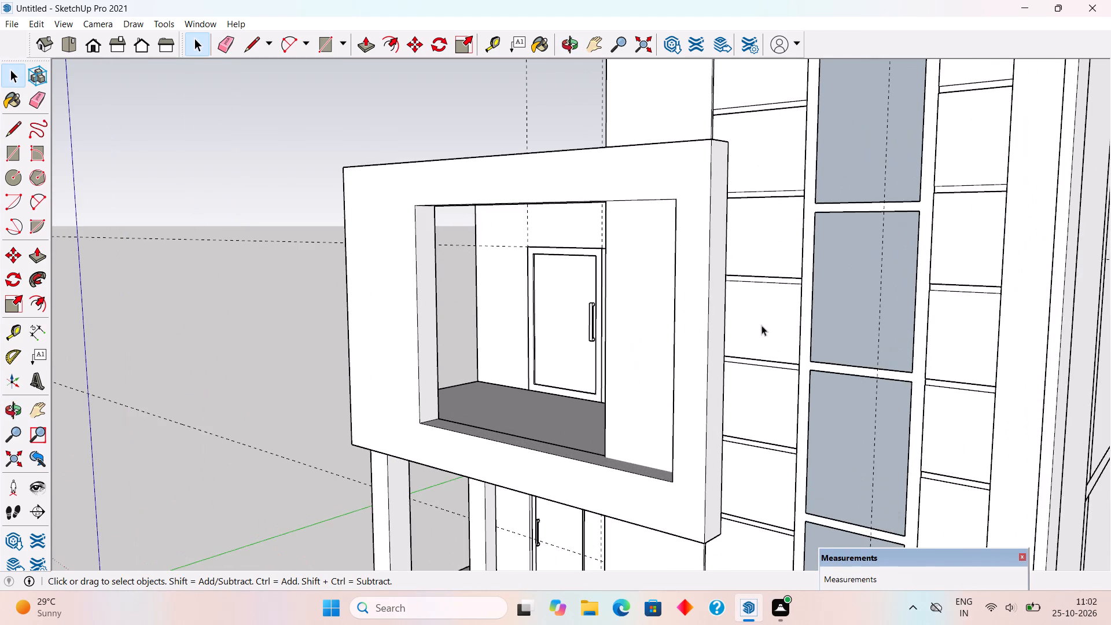
pyautogui.scroll(3, 703, 351)
pyautogui.click(714, 345)
pyautogui.press('p')
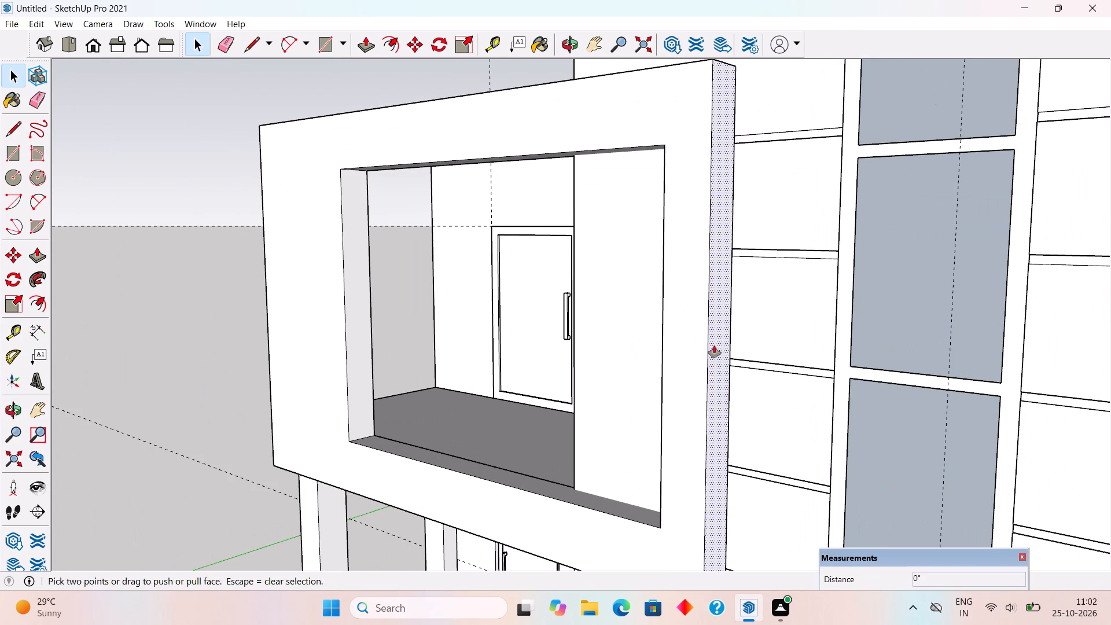
pyautogui.click(714, 345)
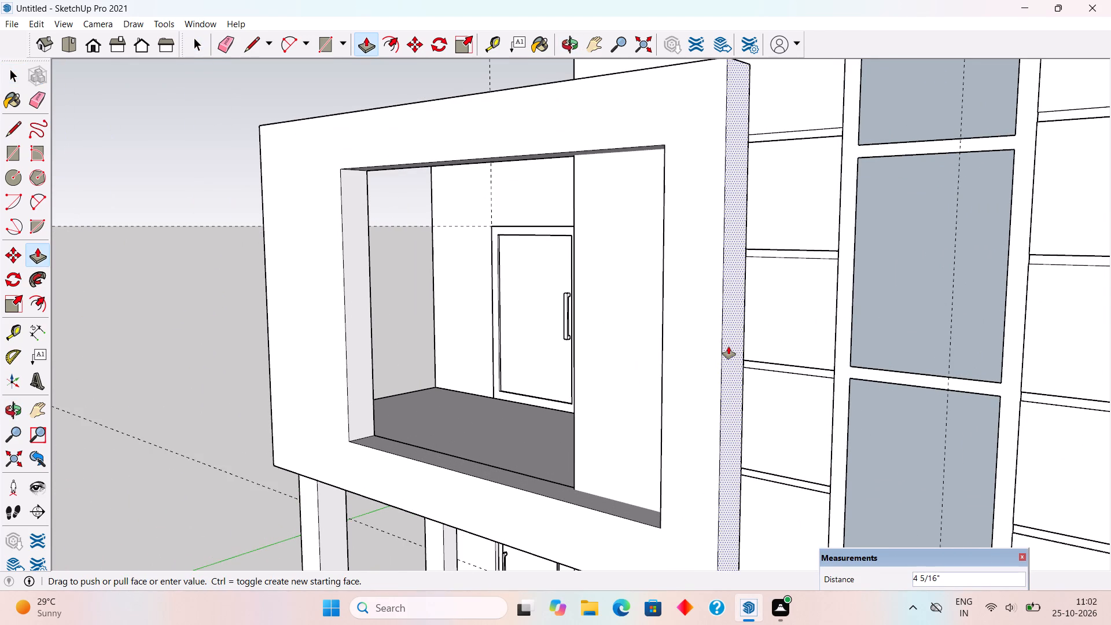
pyautogui.write('3"')
pyautogui.press('Return')
pyautogui.press('space')
# Select all connected geometry of the balcony frame and make it a group.
pyautogui.tripleClick(715, 349)
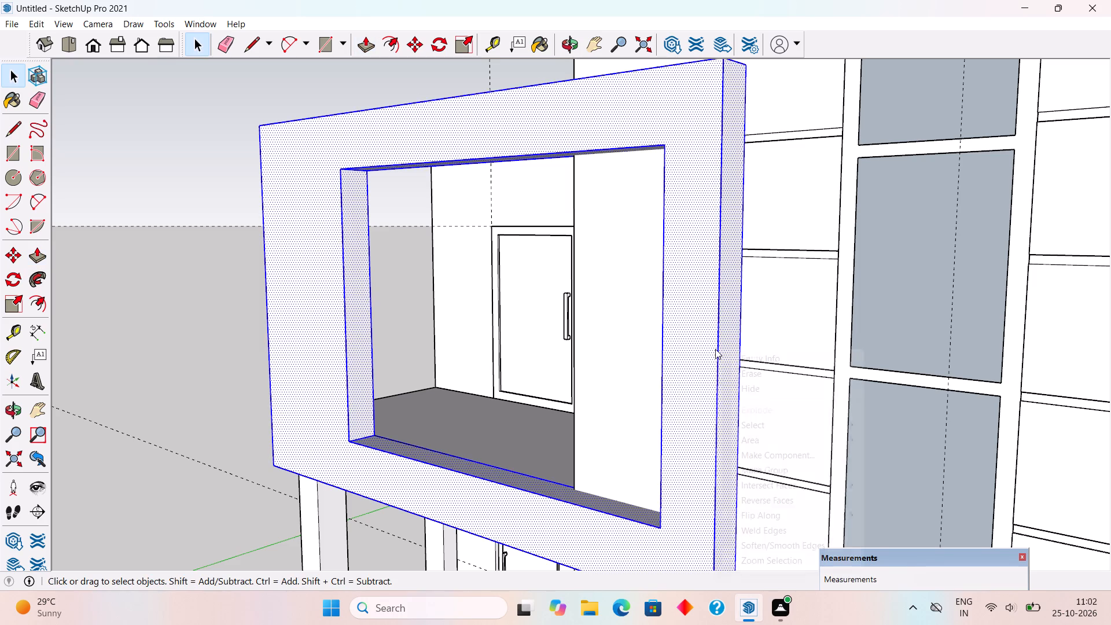
pyautogui.rightClick(715, 349)
pyautogui.click(778, 470)
pyautogui.scroll(-10, 778, 469)
pyautogui.moveTo(656, 403); pyautogui.dragTo(809, 405, button='middle')
pyautogui.scroll(-4, 809, 405)
pyautogui.moveTo(805, 396); pyautogui.dragTo(831, 384, button='middle')
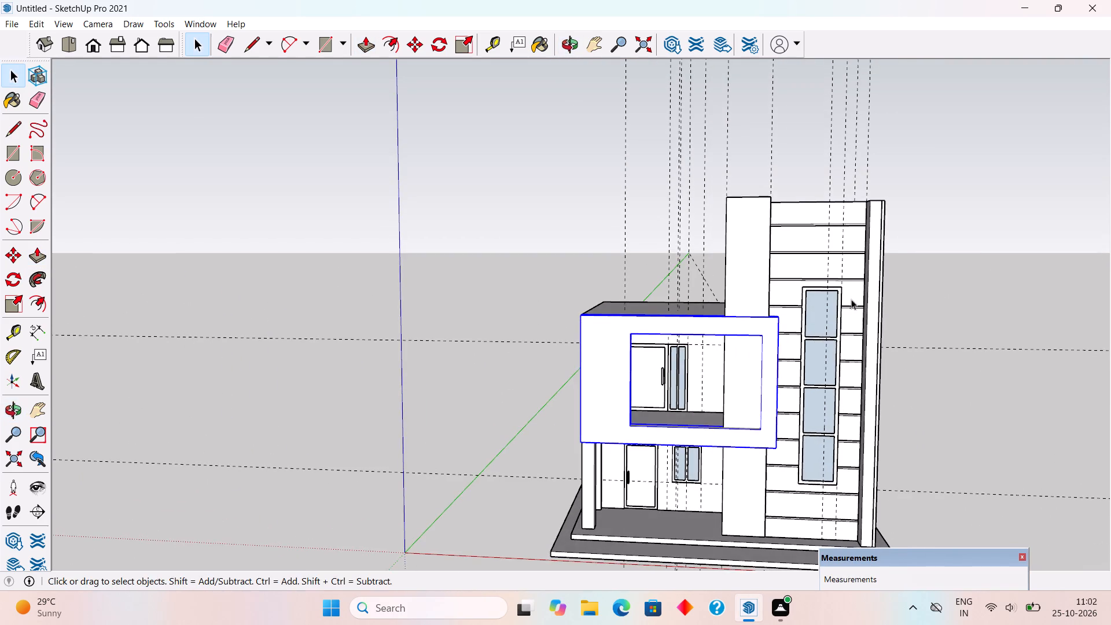
# Examine the grouped balcony frame from the front, above and both sides against the pier wall and striped tower.
pyautogui.moveTo(836, 392); pyautogui.dragTo(881, 350, button='middle')
pyautogui.click(881, 350)
pyautogui.scroll(4, 911, 377)
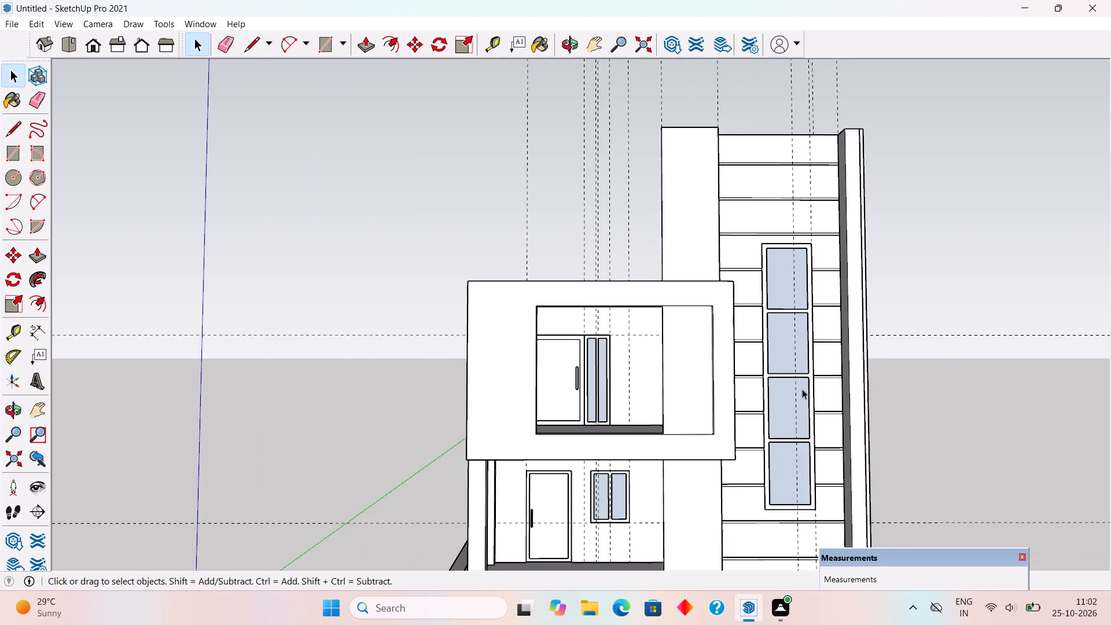
pyautogui.scroll(3, 680, 402)
pyautogui.moveTo(675, 371); pyautogui.dragTo(674, 435, button='middle')
pyautogui.scroll(1, 404, 487)
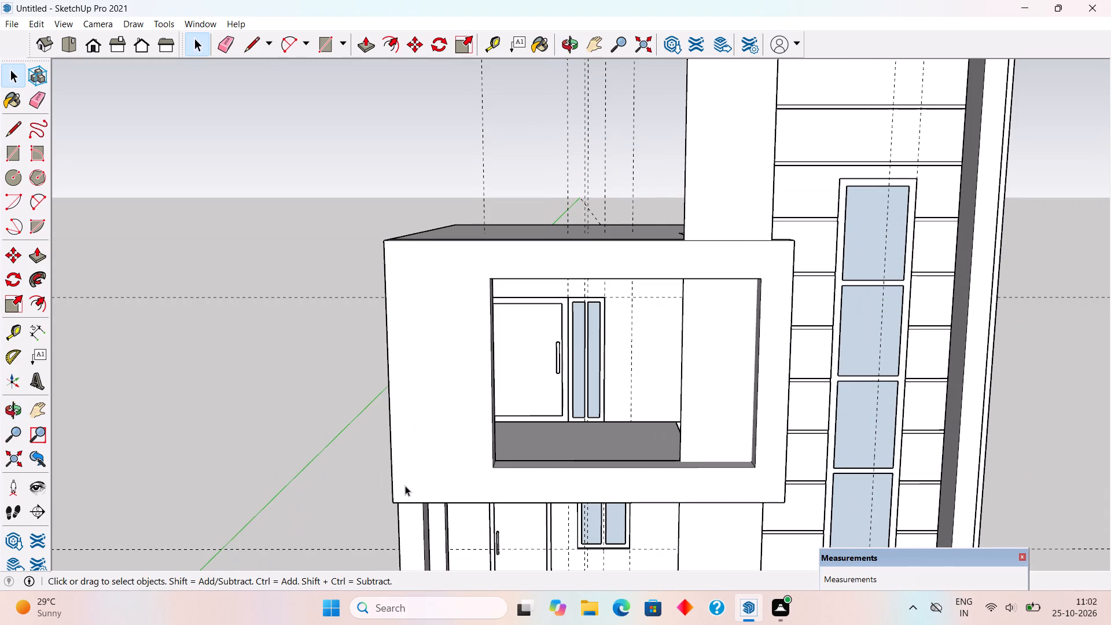
pyautogui.moveTo(502, 500); pyautogui.dragTo(793, 388, button='middle')
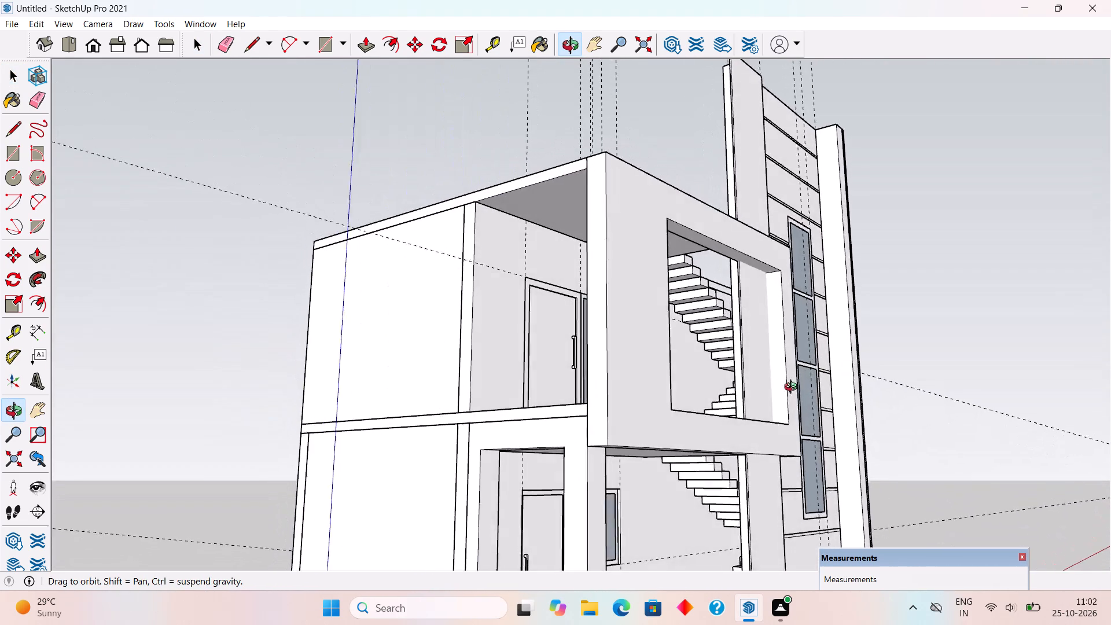
pyautogui.moveTo(793, 388); pyautogui.dragTo(717, 447, button='middle')
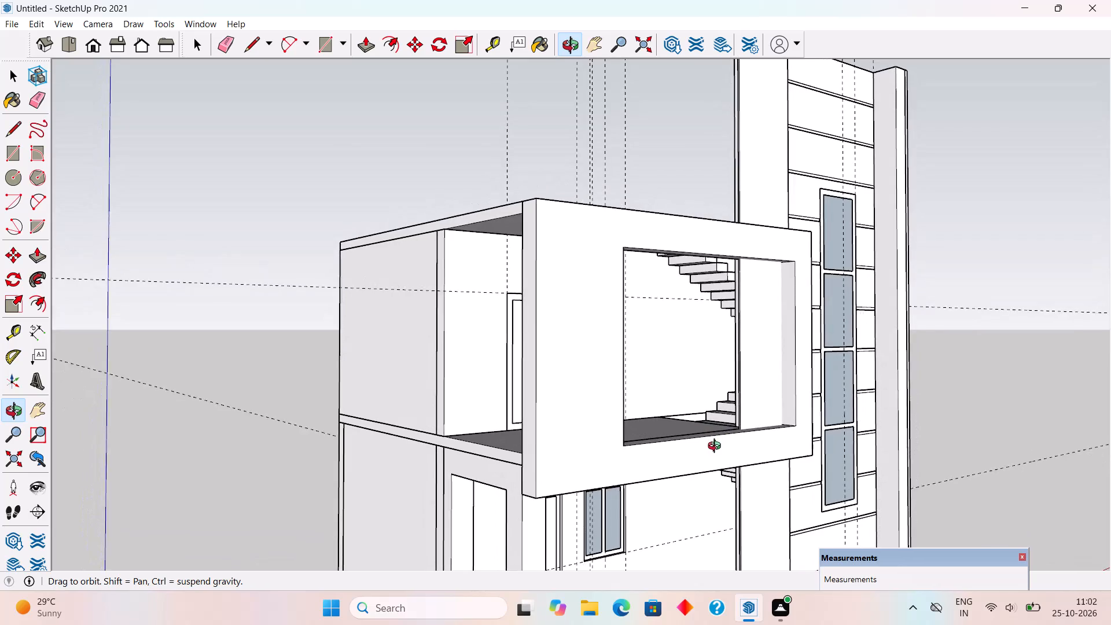
pyautogui.moveTo(717, 447); pyautogui.dragTo(707, 535, button='middle')
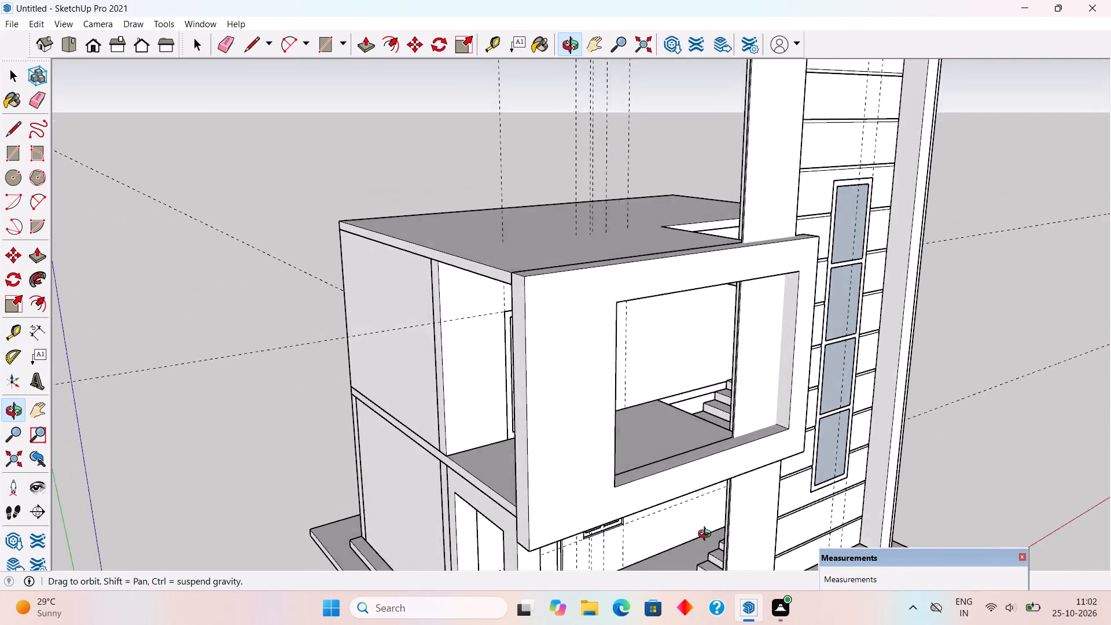
pyautogui.moveTo(707, 535); pyautogui.dragTo(669, 488, button='middle')
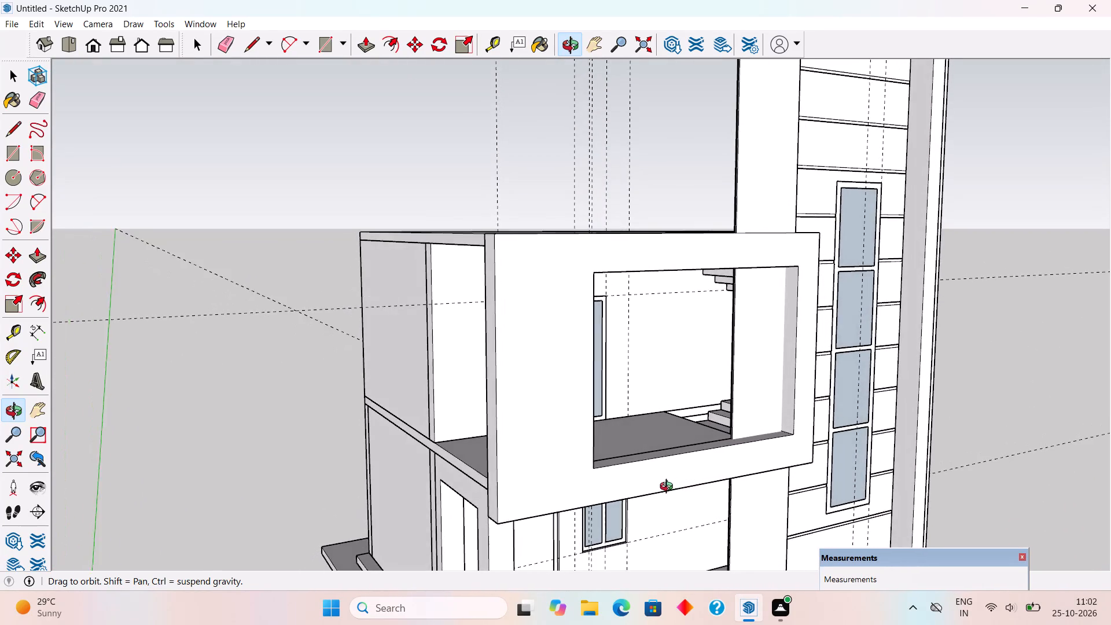
pyautogui.moveTo(669, 488); pyautogui.dragTo(744, 556, button='middle')
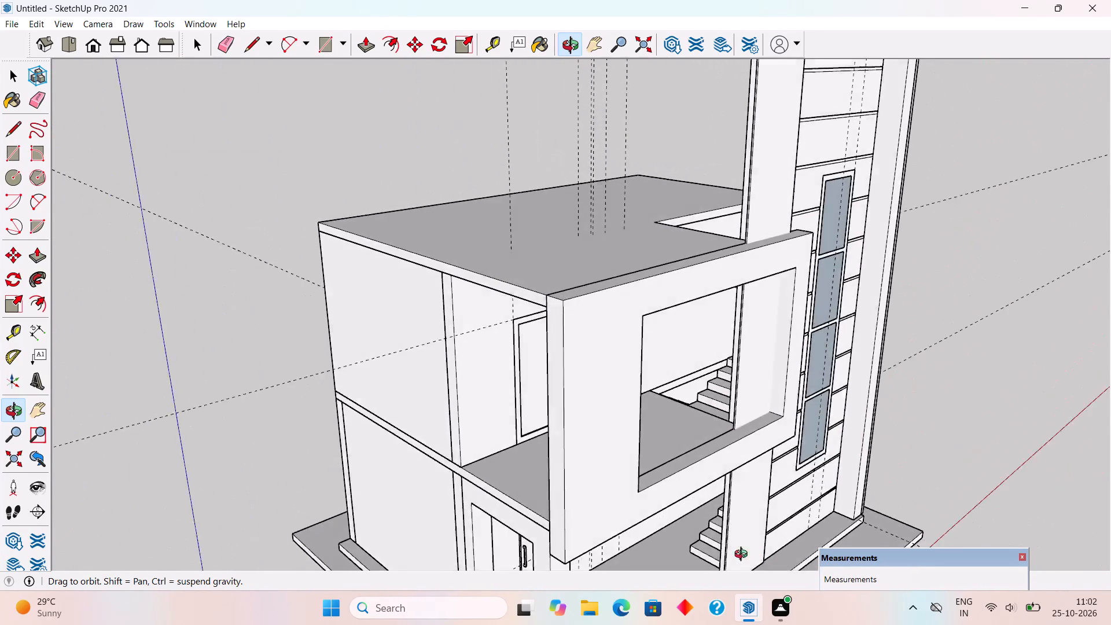
pyautogui.moveTo(744, 556); pyautogui.dragTo(567, 480, button='middle')
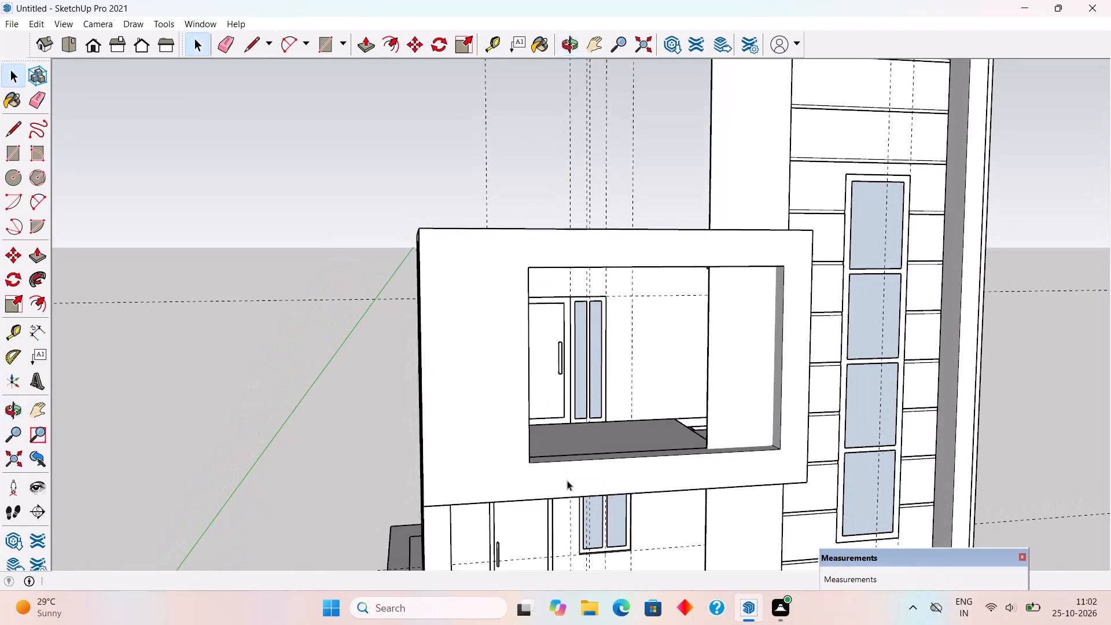
pyautogui.moveTo(693, 421); pyautogui.dragTo(694, 536, button='middle')
pyautogui.scroll(4, 741, 433)
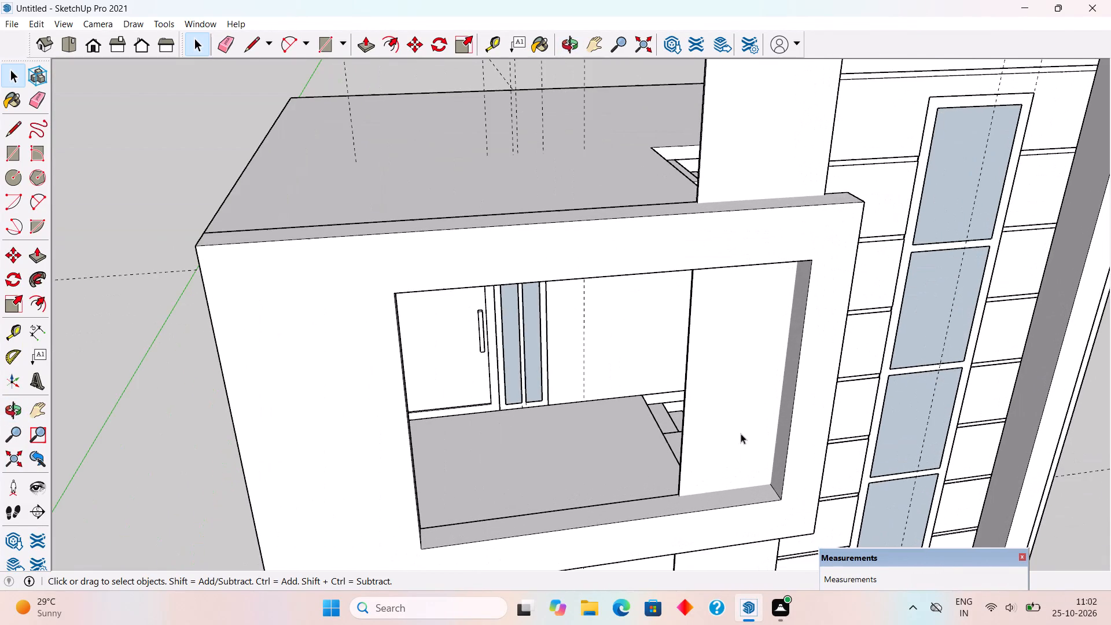
pyautogui.moveTo(742, 431); pyautogui.dragTo(594, 370, button='middle')
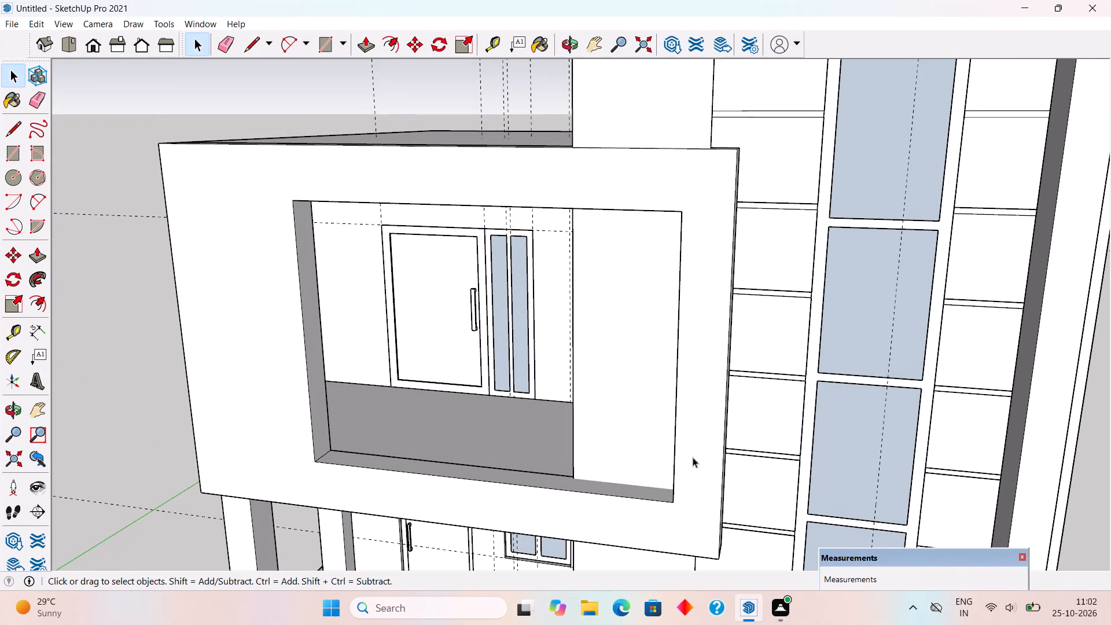
# Inside the balcony frame group, Push/Pull the front face outward by 5" to deepen the frame.
pyautogui.tripleClick(701, 464)
pyautogui.press('p')
pyautogui.click(701, 463)
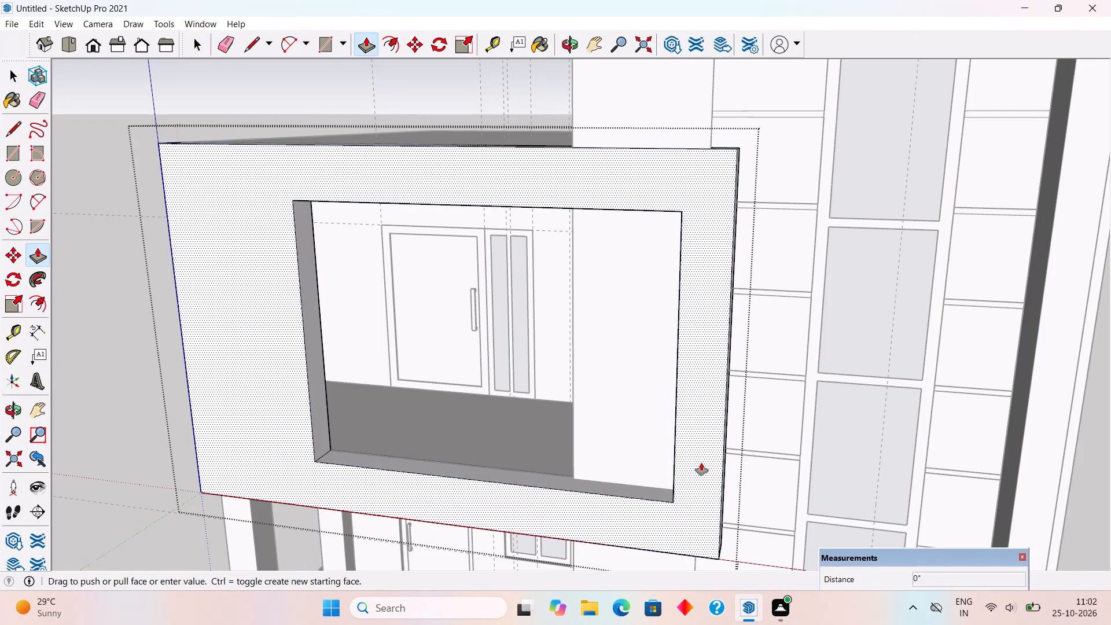
pyautogui.write('5"')
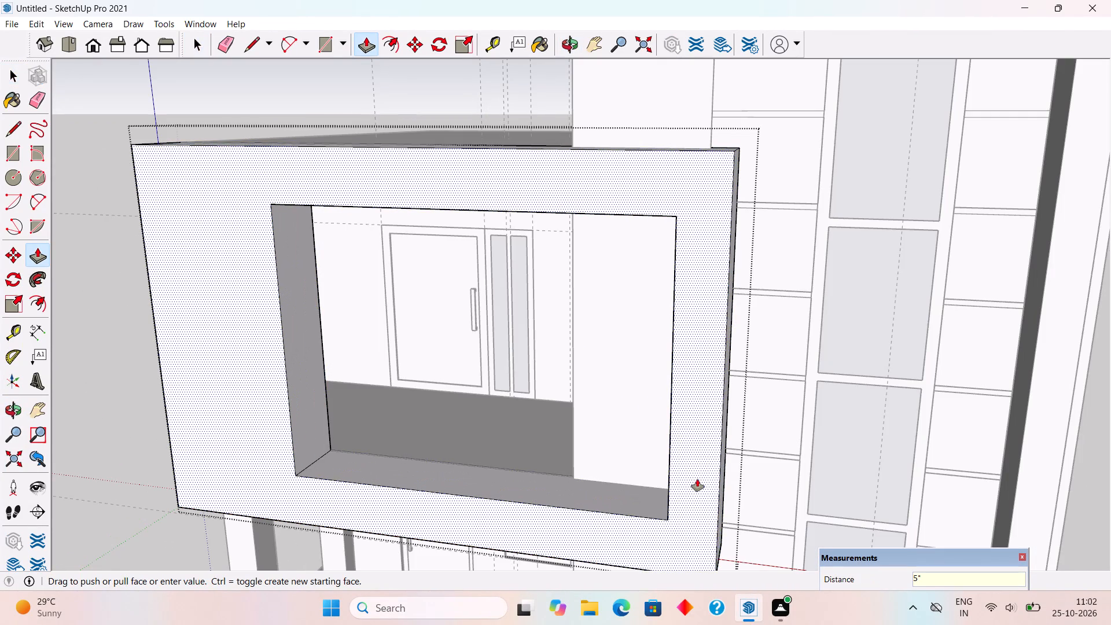
pyautogui.press('Return')
pyautogui.press('space')
pyautogui.scroll(-5, 696, 480)
pyautogui.click(327, 411)
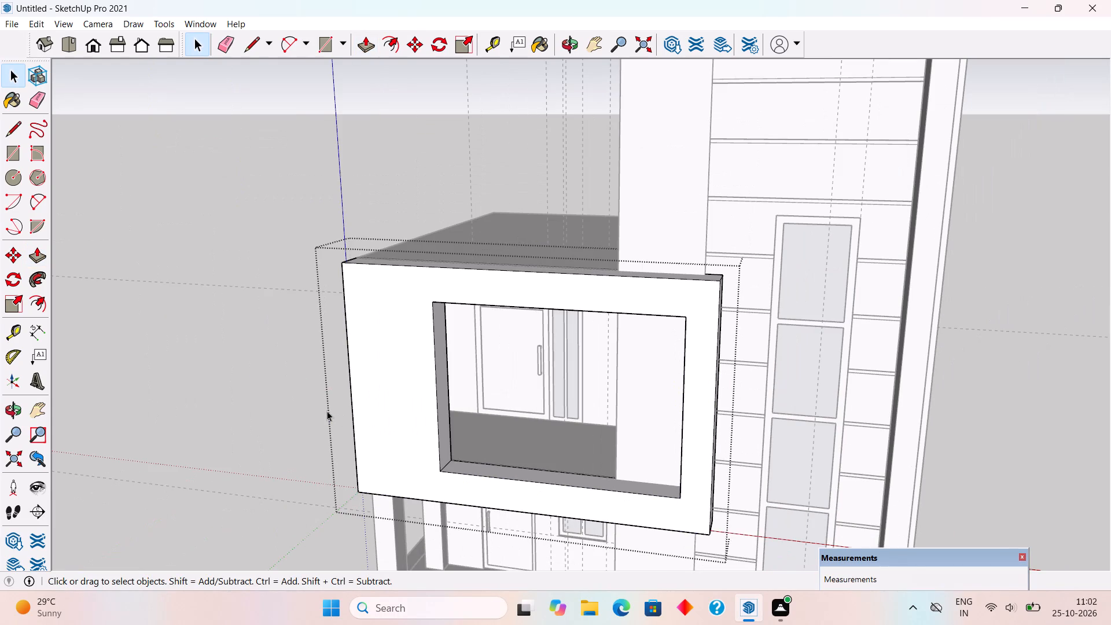
pyautogui.click(304, 413)
# Draw a line about 3' 4" long along the pier wall's foot, between its free corner and the frame opening's inner side.
pyautogui.moveTo(507, 455); pyautogui.dragTo(561, 460, button='middle')
pyautogui.moveTo(685, 530); pyautogui.dragTo(680, 522, button='middle')
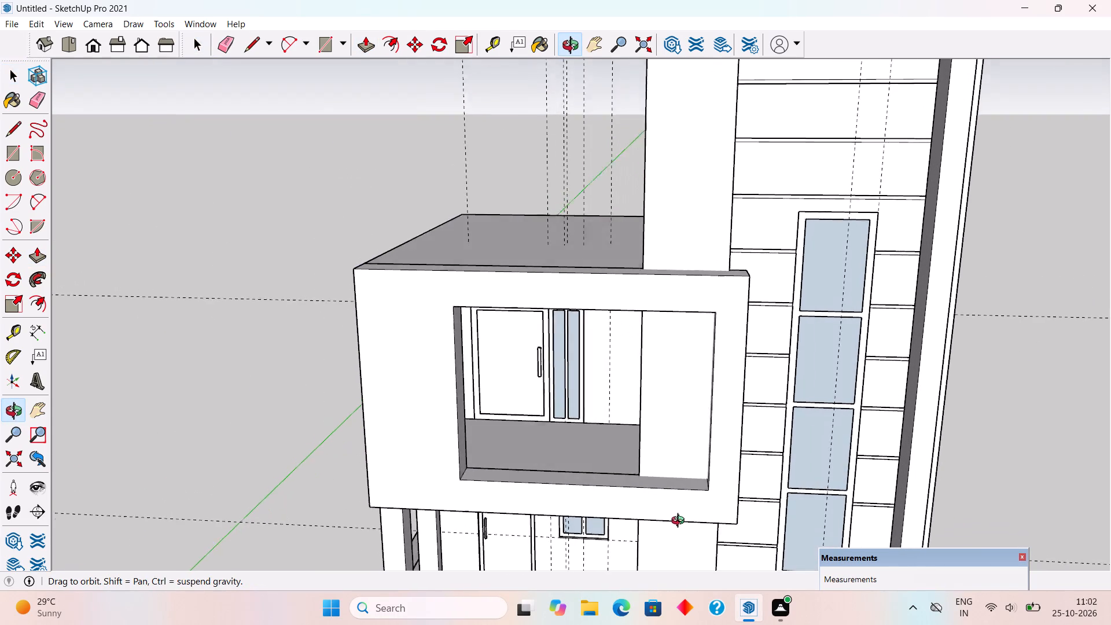
pyautogui.moveTo(680, 522); pyautogui.dragTo(682, 479, button='middle')
pyautogui.scroll(1, 680, 497)
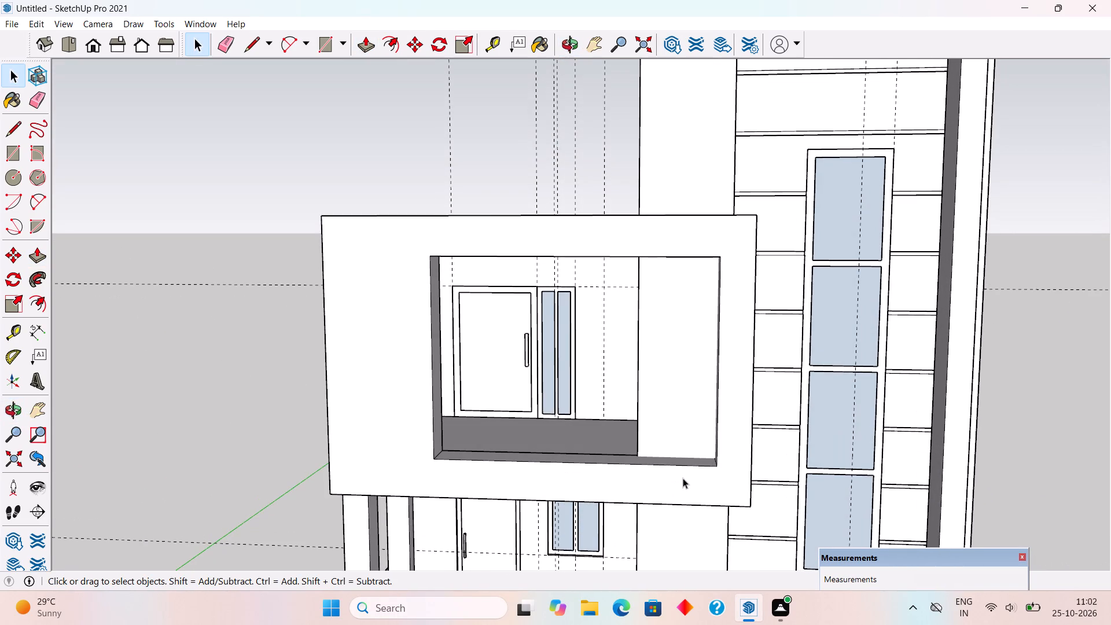
pyautogui.moveTo(685, 486); pyautogui.dragTo(720, 571, button='middle')
pyautogui.scroll(6, 701, 458)
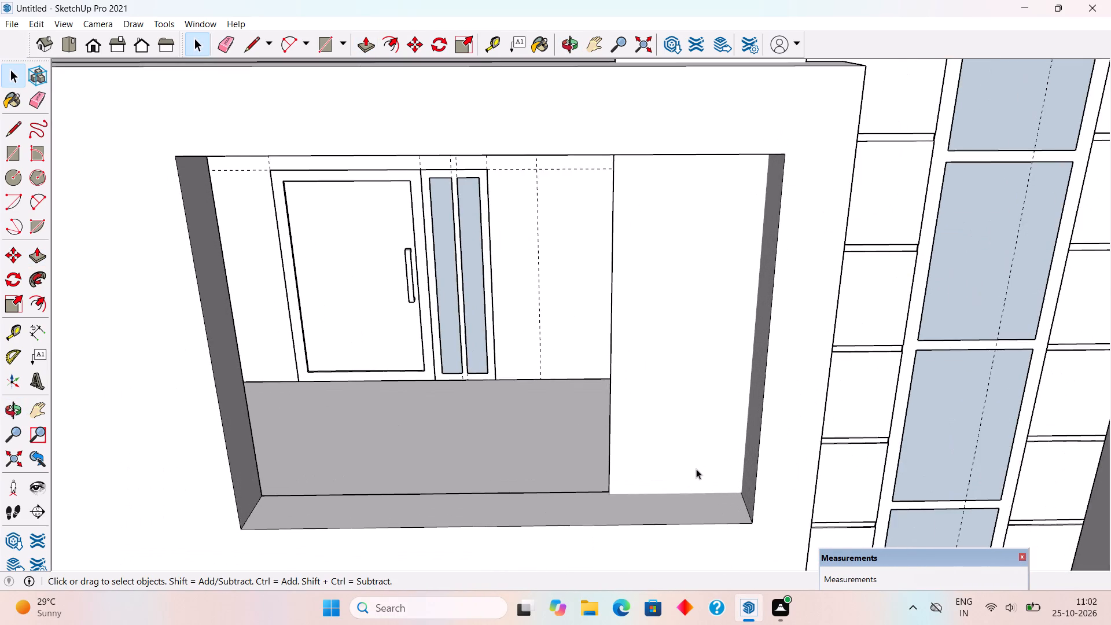
pyautogui.scroll(2, 694, 475)
pyautogui.moveTo(696, 475); pyautogui.dragTo(744, 495, button='middle')
pyautogui.press('l')
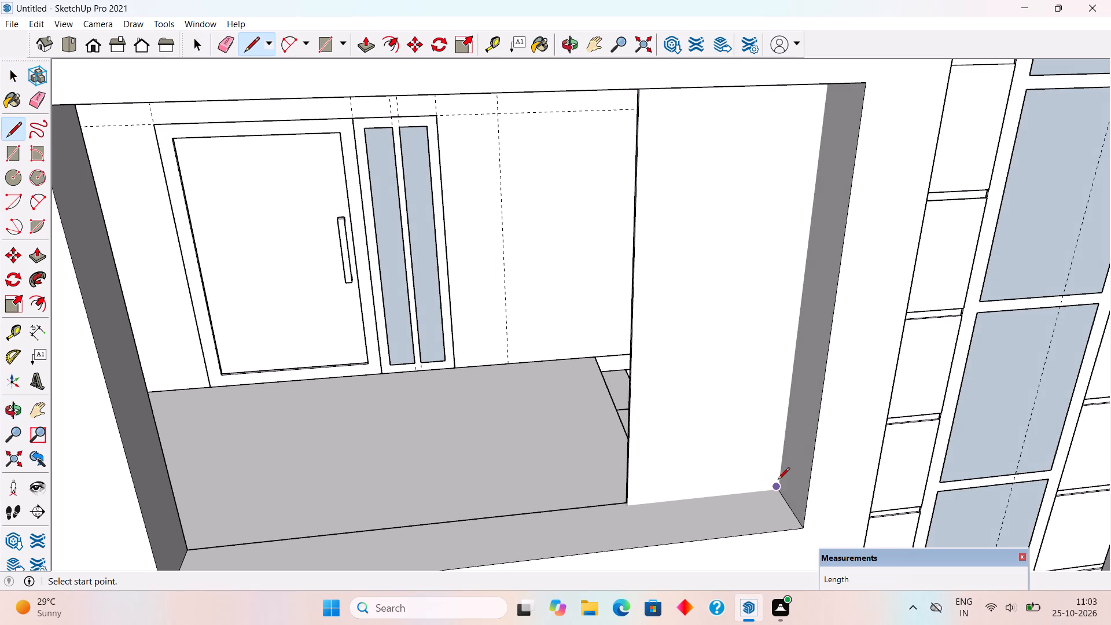
pyautogui.click(778, 480)
pyautogui.click(627, 506)
pyautogui.moveTo(689, 536); pyautogui.dragTo(753, 556, button='middle')
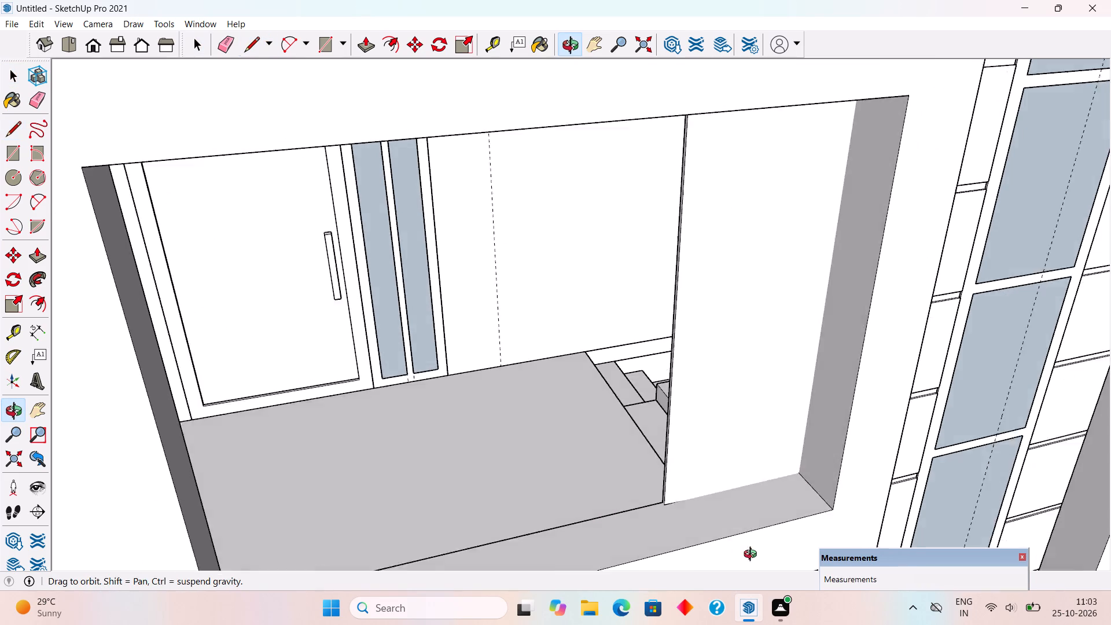
pyautogui.moveTo(753, 556); pyautogui.dragTo(779, 549, button='middle')
pyautogui.scroll(5, 718, 495)
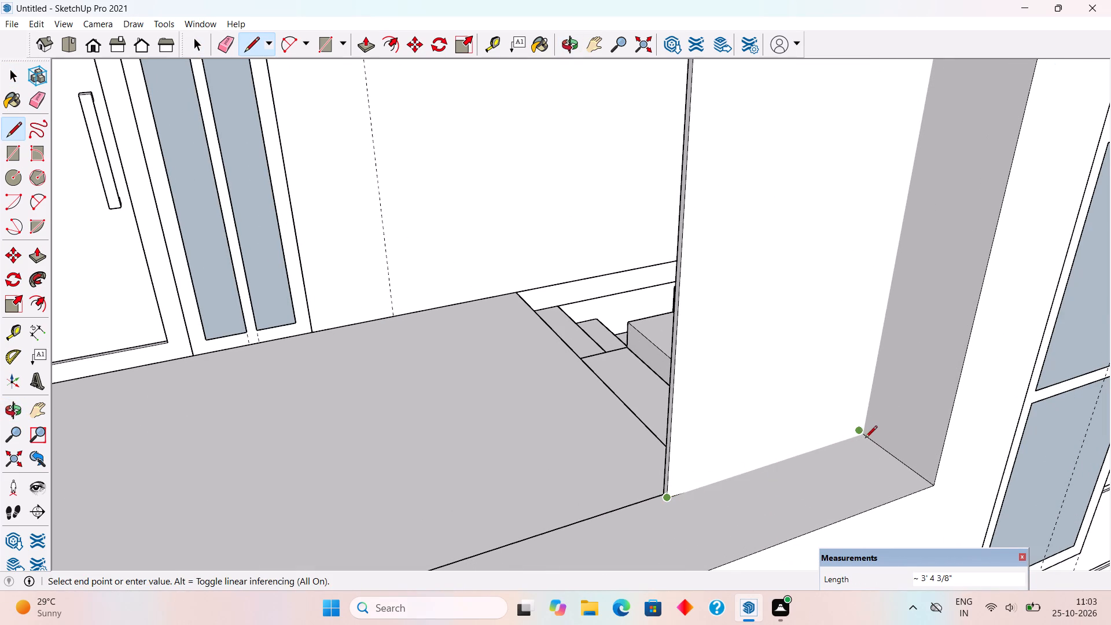
pyautogui.scroll(3, 867, 446)
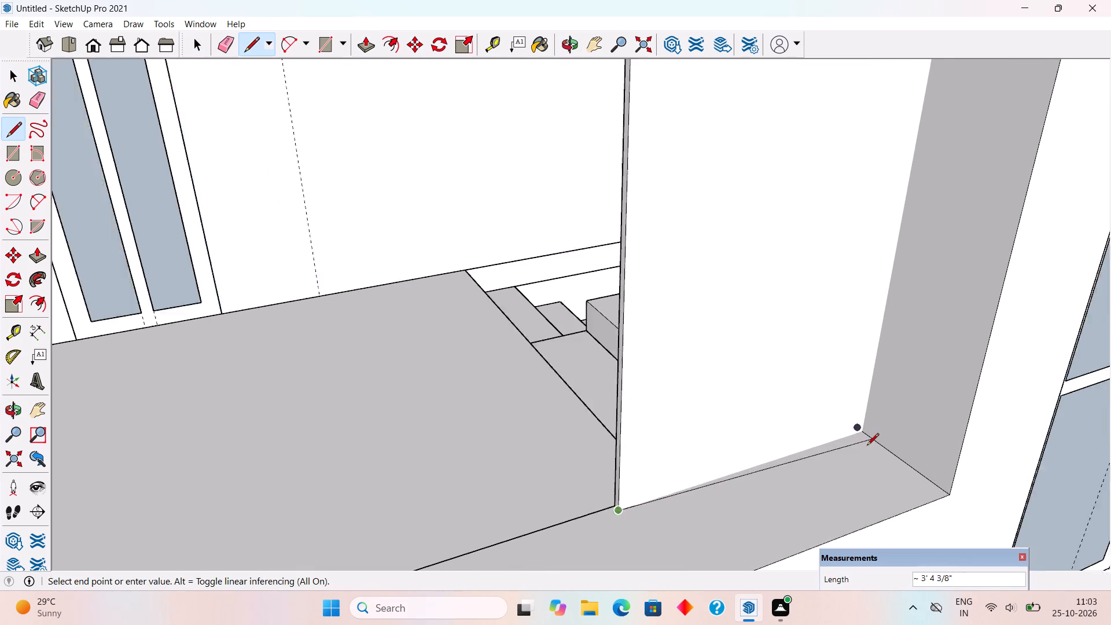
pyautogui.scroll(1, 867, 446)
pyautogui.click(863, 432)
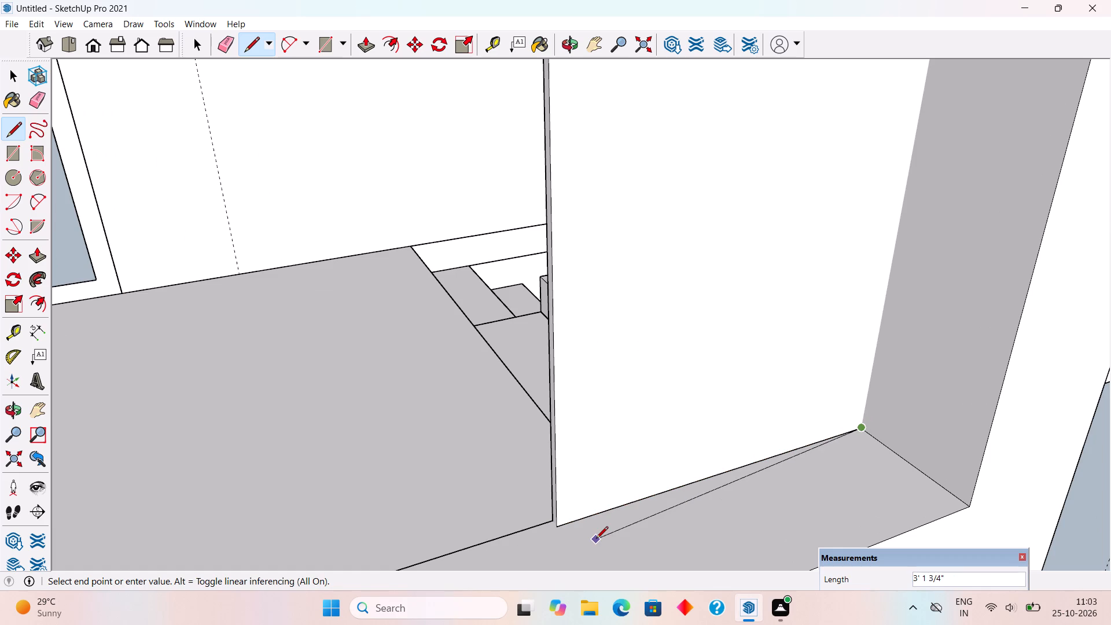
pyautogui.press('space')
# Draw a short line across the pier wall's thickness at its foot, where it meets the balcony floor.
pyautogui.write('l')
pyautogui.moveTo(564, 515); pyautogui.dragTo(697, 479, button='middle')
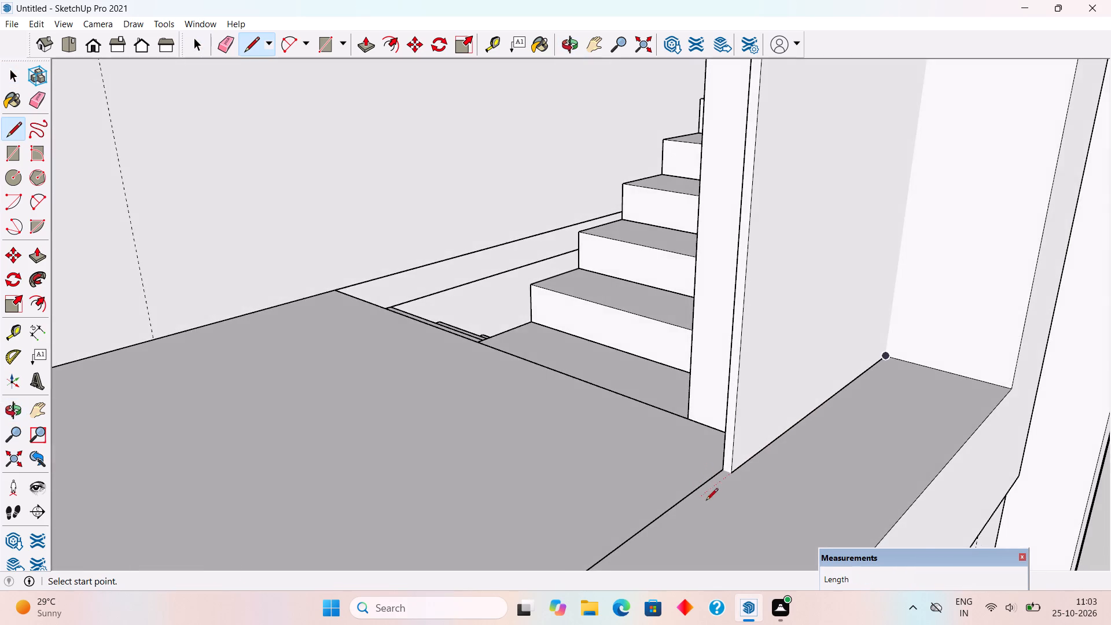
pyautogui.scroll(11, 724, 491)
pyautogui.click(742, 461)
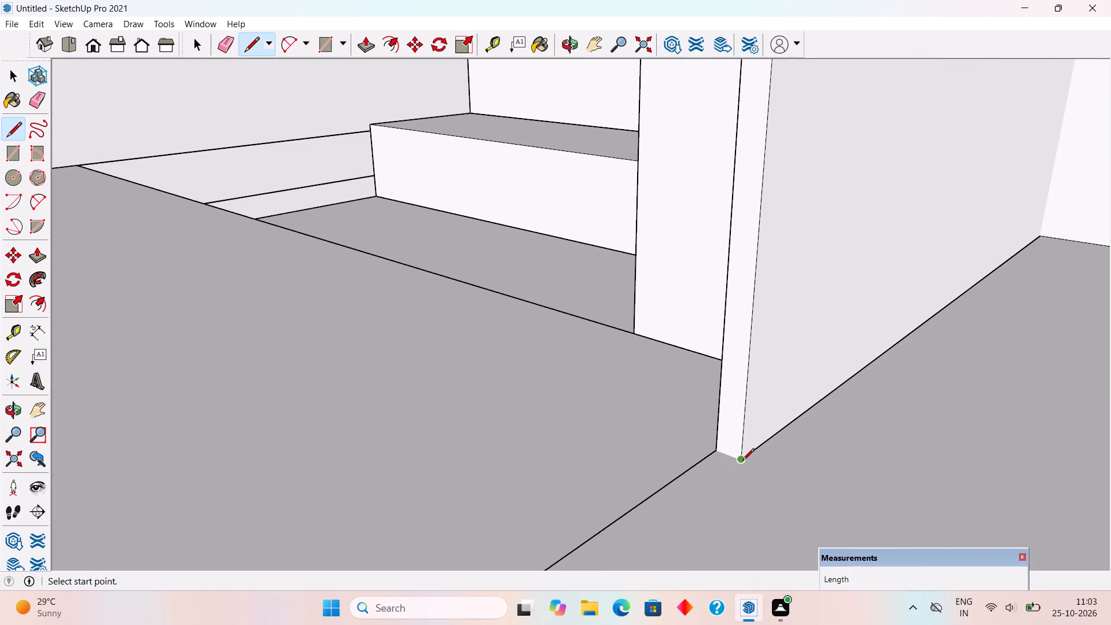
pyautogui.click(716, 448)
pyautogui.press('space')
# Draw a rectangle about 5 5/16" by 5" on the opening's bottom ledge, in the corner between pier wall and frame side.
pyautogui.scroll(-6, 748, 487)
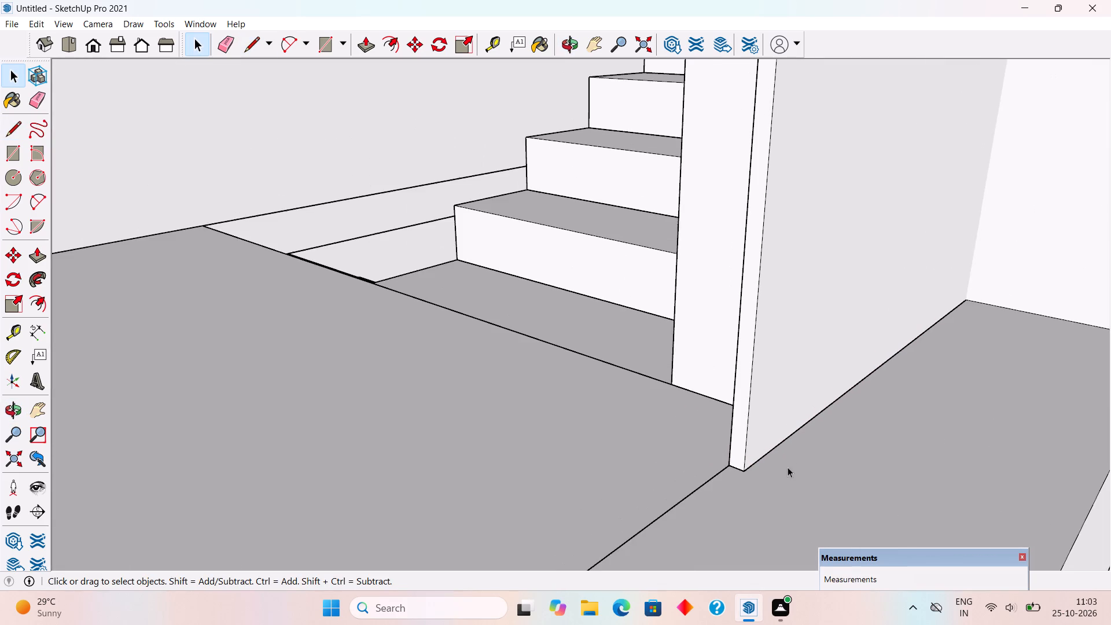
pyautogui.scroll(-4, 813, 450)
pyautogui.moveTo(831, 425); pyautogui.dragTo(728, 417, button='middle')
pyautogui.scroll(-4, 729, 418)
pyautogui.moveTo(727, 418); pyautogui.dragTo(722, 424, button='middle')
pyautogui.scroll(-4, 724, 422)
pyautogui.moveTo(715, 416); pyautogui.dragTo(697, 448, button='middle')
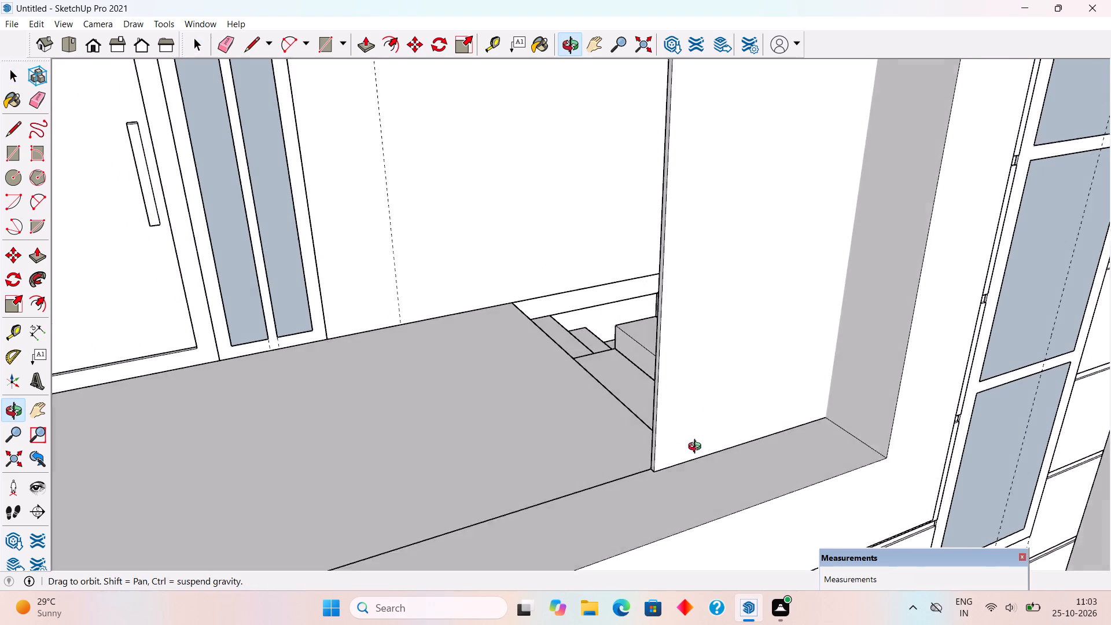
pyautogui.moveTo(697, 448); pyautogui.dragTo(693, 455, button='middle')
pyautogui.scroll(-3, 693, 455)
pyautogui.scroll(-5, 690, 406)
pyautogui.moveTo(729, 411); pyautogui.dragTo(738, 493, button='middle')
pyautogui.scroll(7, 745, 525)
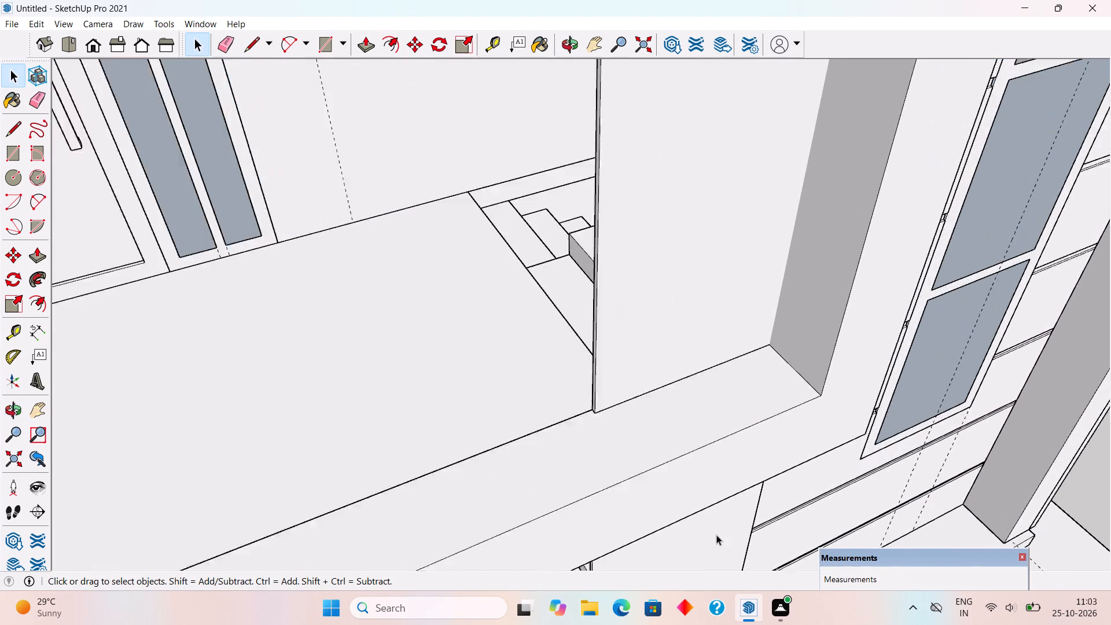
pyautogui.scroll(3, 716, 535)
pyautogui.moveTo(687, 458); pyautogui.dragTo(668, 499, button='middle')
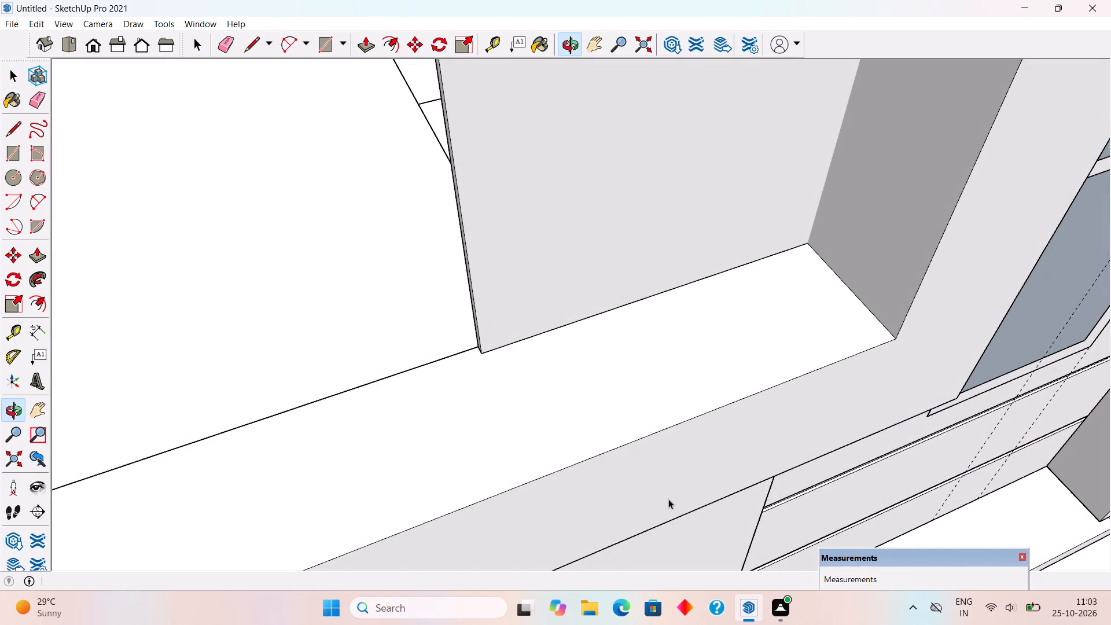
pyautogui.press('r')
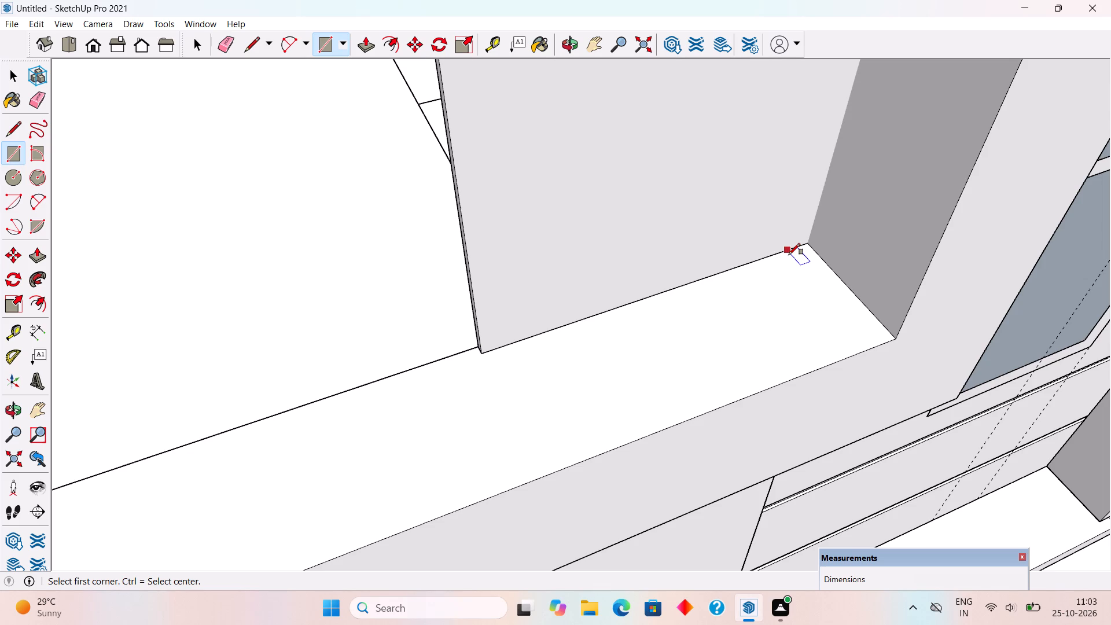
pyautogui.click(789, 249)
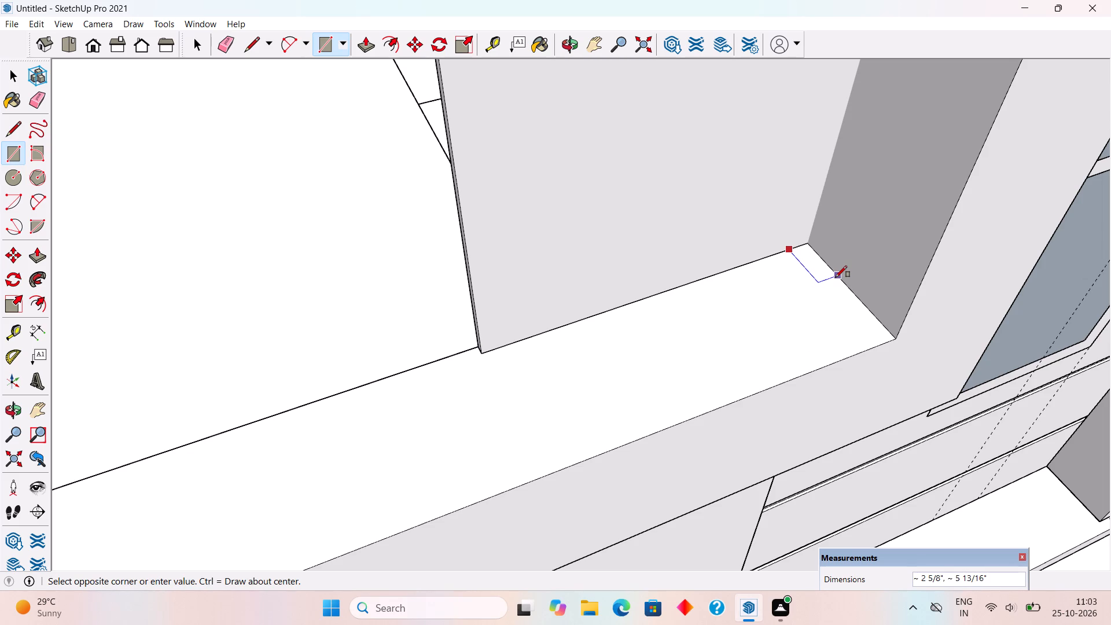
pyautogui.press('r')
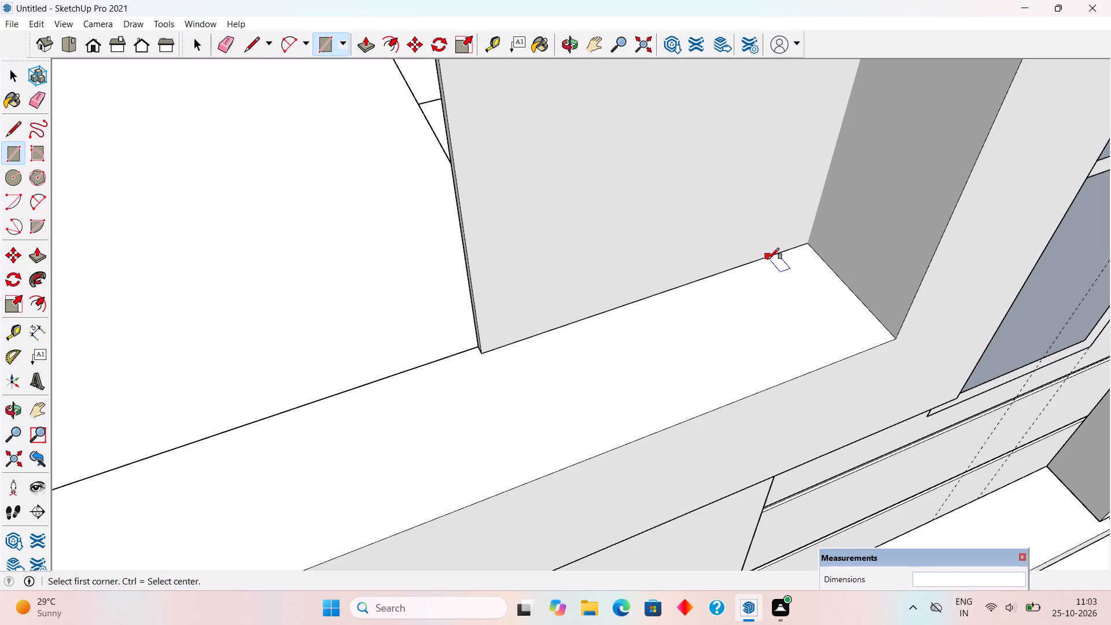
pyautogui.click(770, 258)
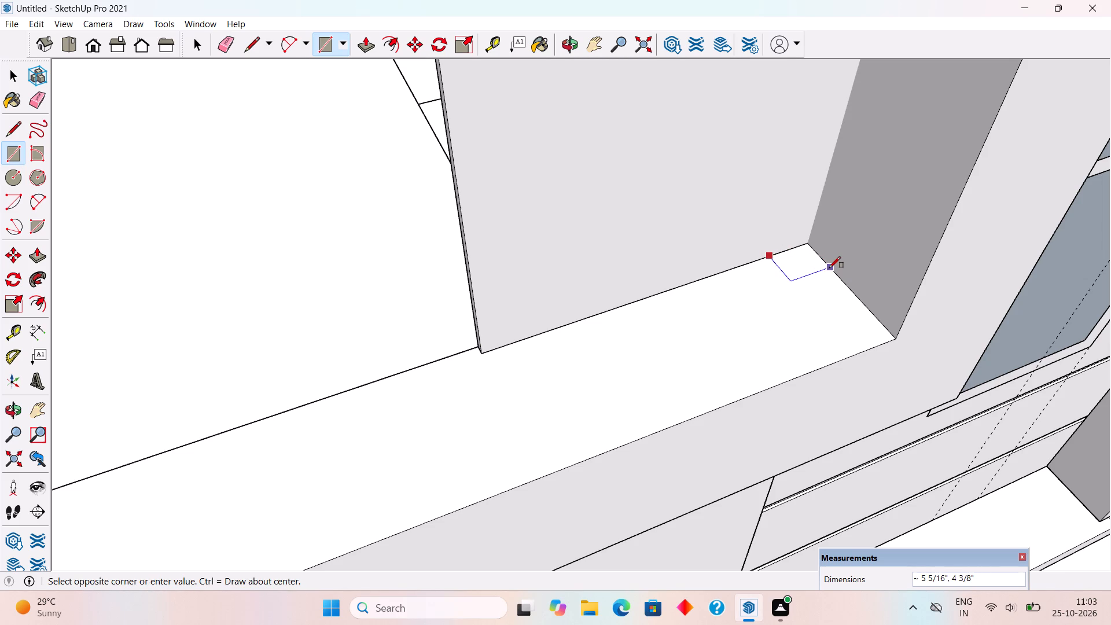
pyautogui.click(833, 271)
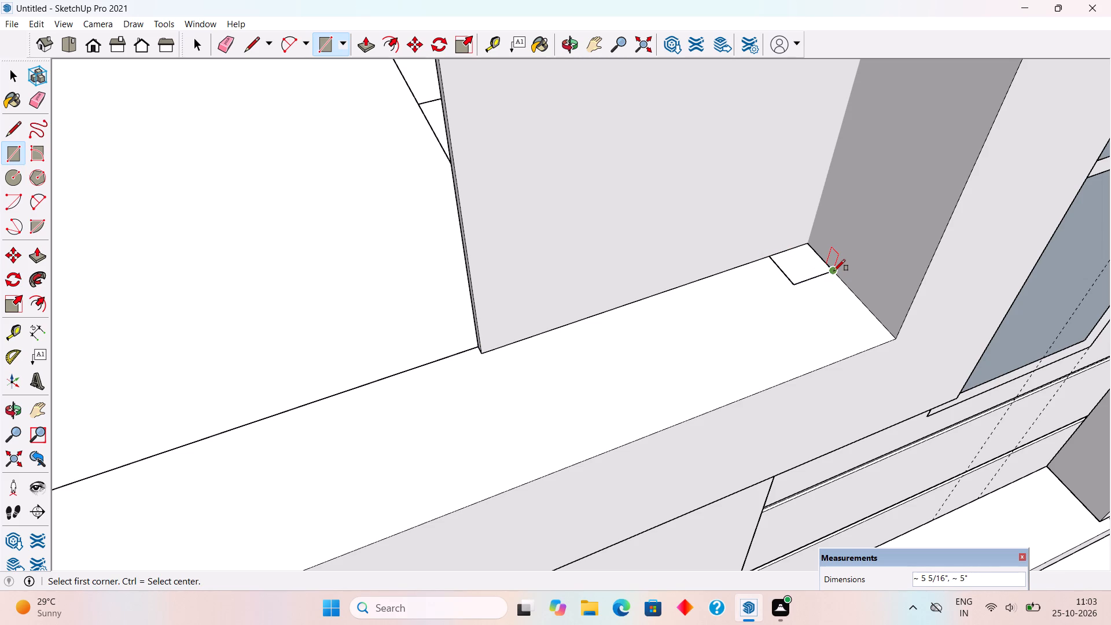
# Push/Pull the small corner rectangle up about 8' 9 5/8" to the opening's top, forming a vertical post.
pyautogui.press('p')
pyautogui.click(812, 268)
pyautogui.scroll(-10, 807, 240)
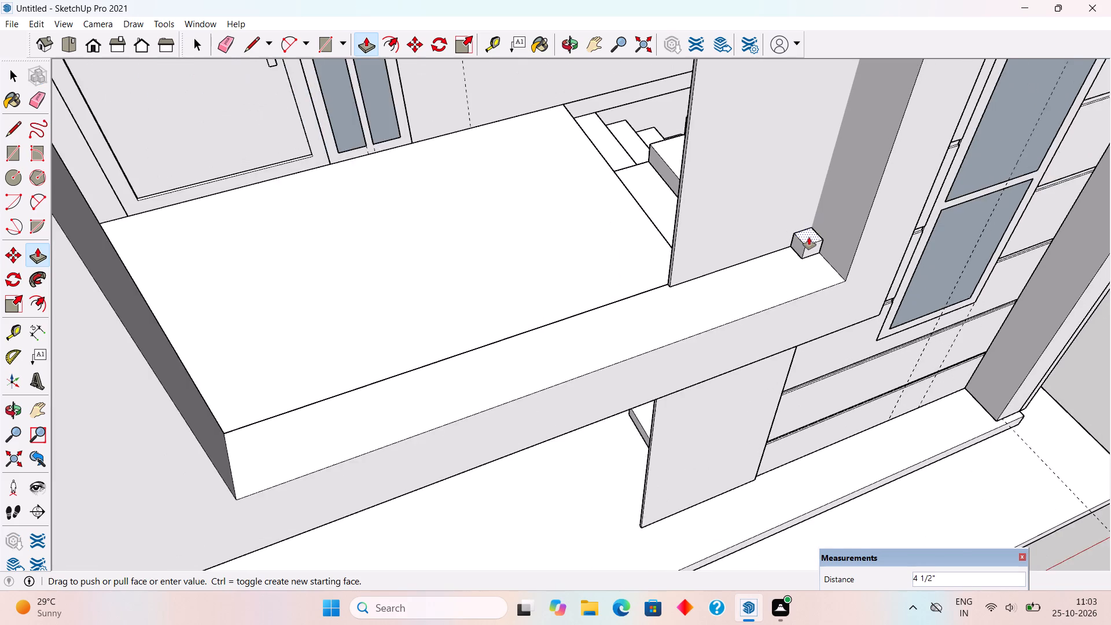
pyautogui.scroll(-7, 809, 237)
pyautogui.moveTo(809, 237); pyautogui.dragTo(802, 199, button='middle')
pyautogui.scroll(-8, 804, 206)
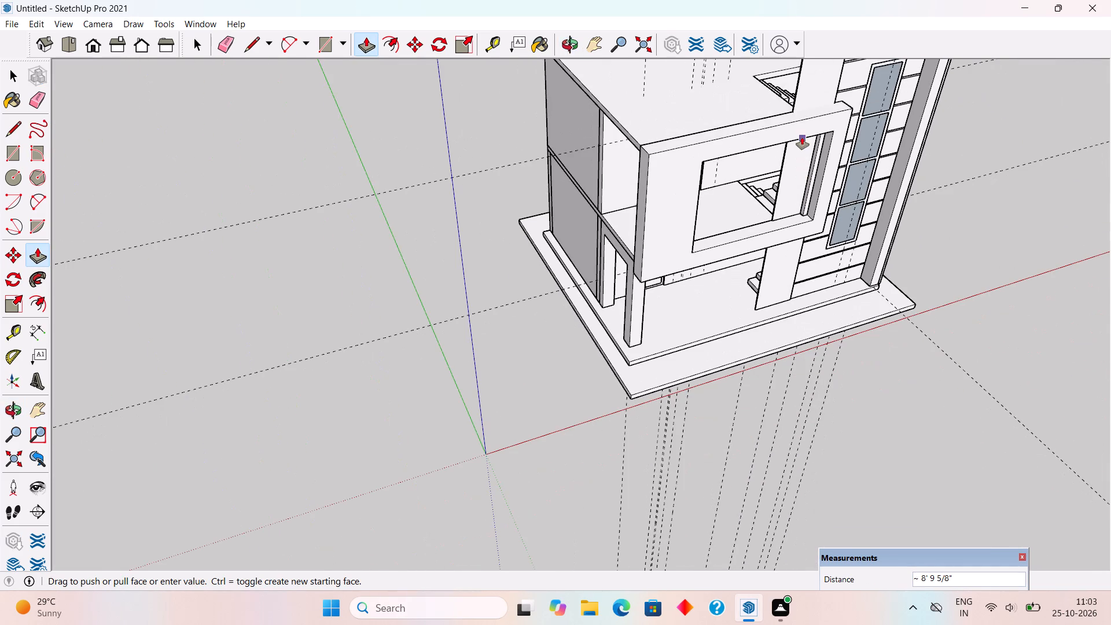
pyautogui.click(805, 135)
pyautogui.moveTo(878, 221); pyautogui.dragTo(873, 148, button='middle')
pyautogui.scroll(3, 853, 114)
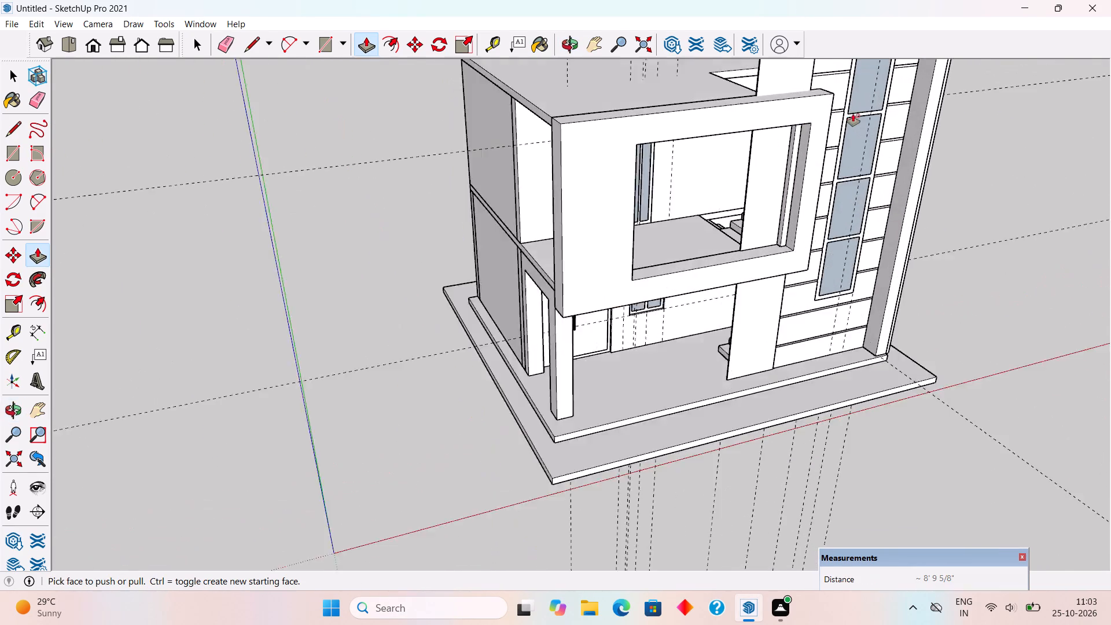
# Delete the line along the pier wall's foot, between its free corner and the new vertical post.
pyautogui.scroll(9, 853, 114)
pyautogui.press('space')
pyautogui.scroll(5, 722, 322)
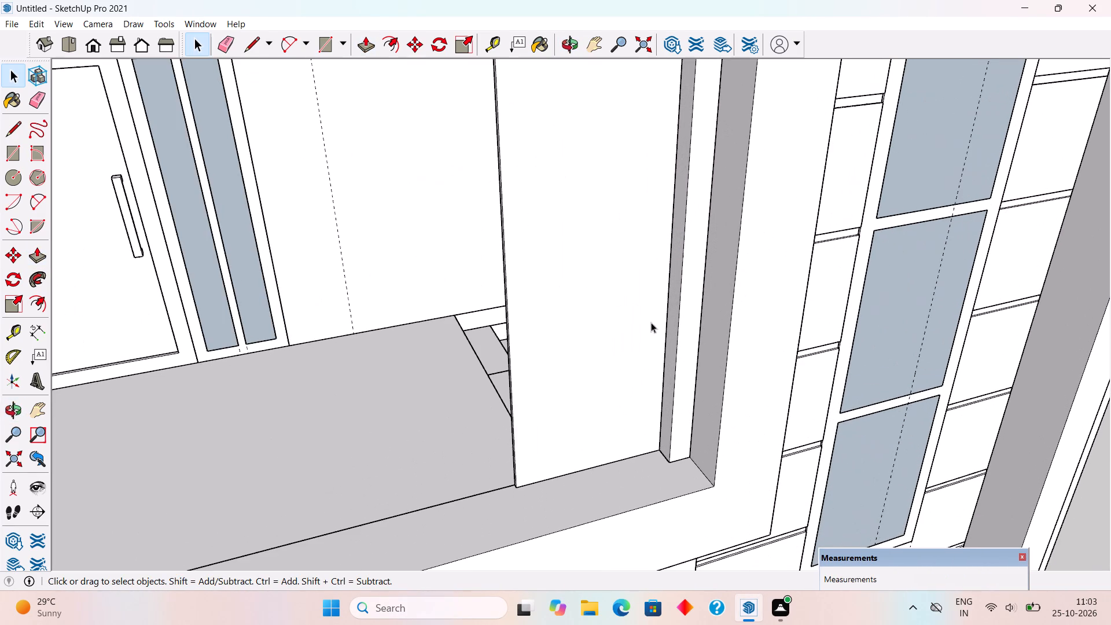
pyautogui.tripleClick(683, 343)
pyautogui.click(683, 344)
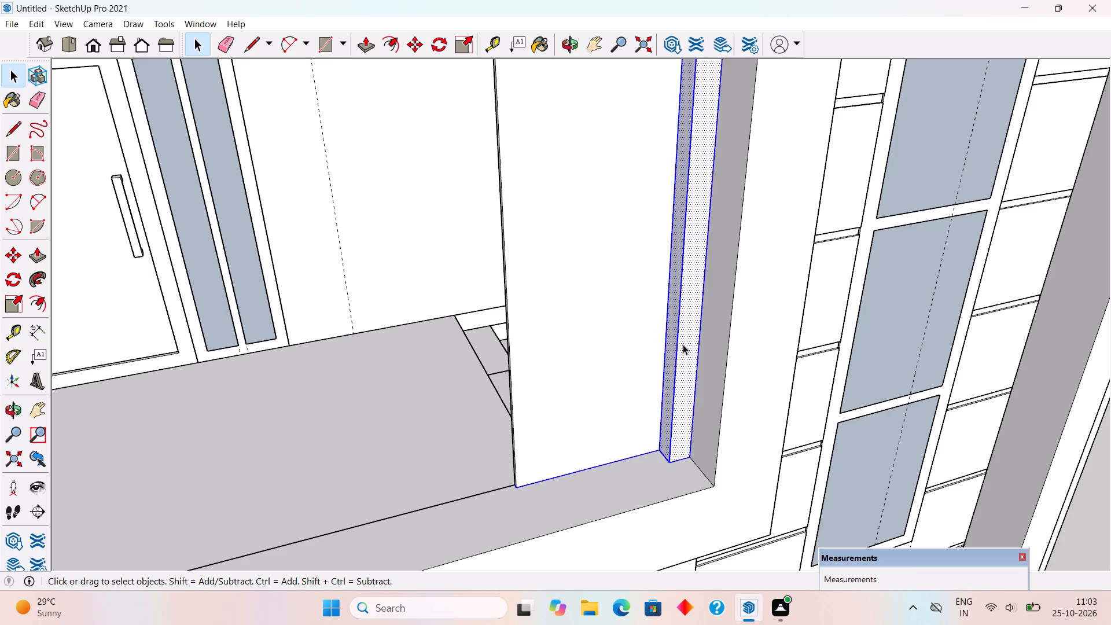
pyautogui.moveTo(687, 344); pyautogui.dragTo(721, 227, button='middle')
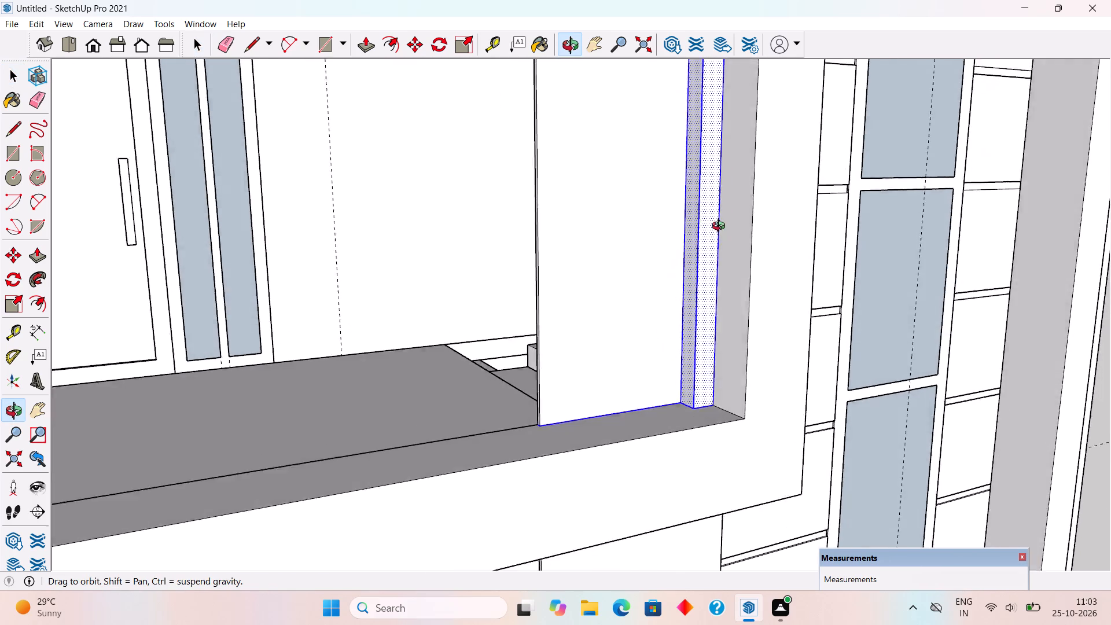
pyautogui.moveTo(721, 227); pyautogui.dragTo(892, 318, button='middle')
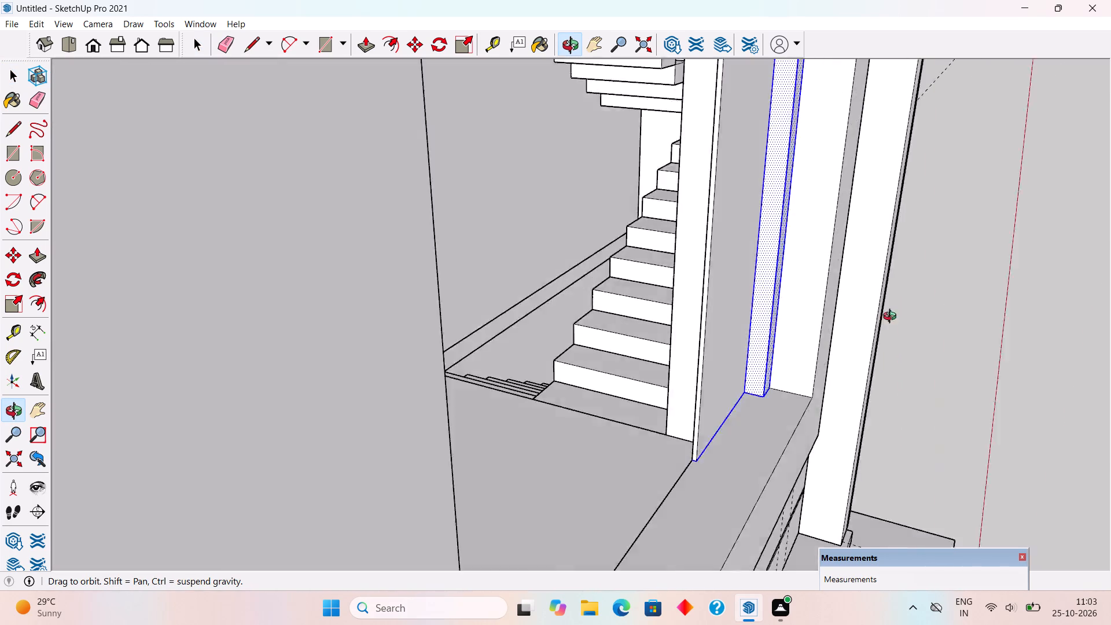
pyautogui.moveTo(892, 318); pyautogui.dragTo(748, 330, button='middle')
pyautogui.scroll(4, 675, 430)
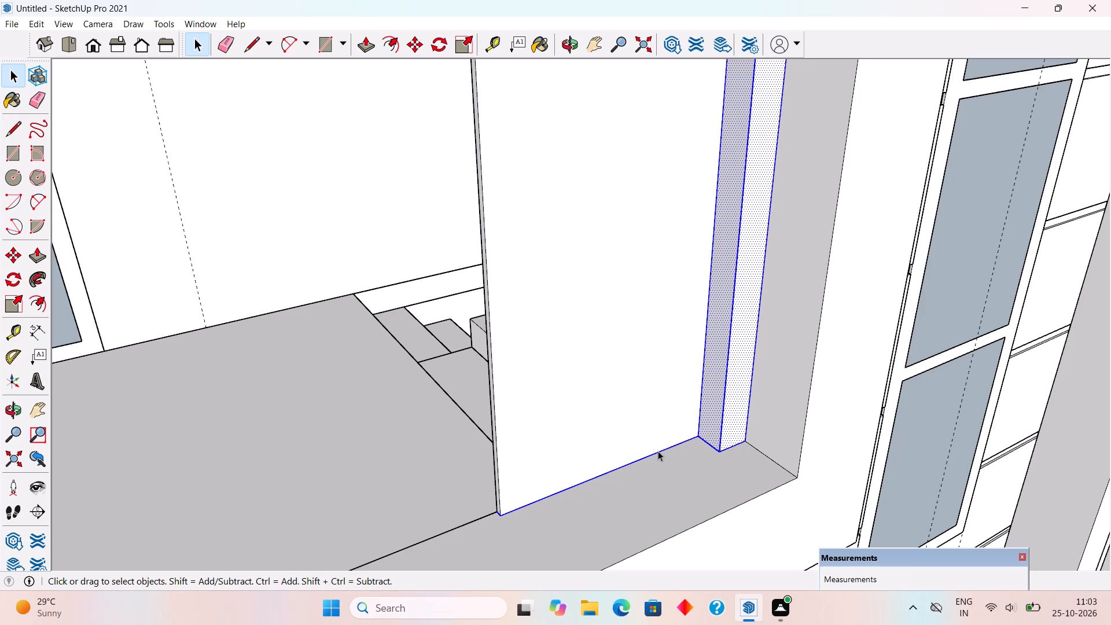
pyautogui.click(658, 451)
pyautogui.press('Delete')
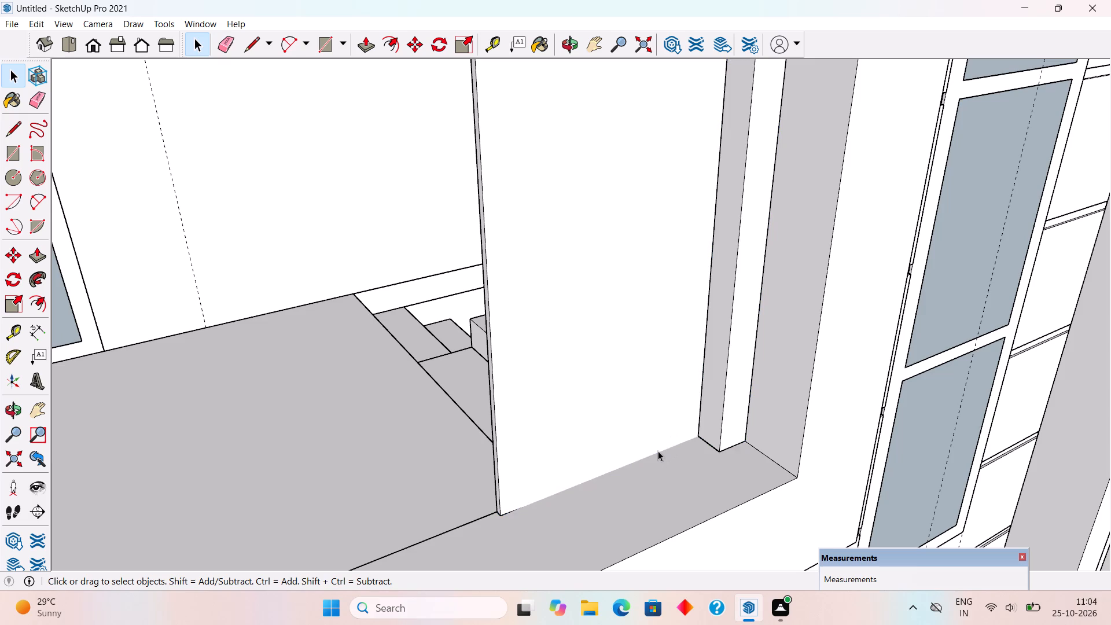
# Make the whole vertical post in the balcony opening's corner into a group.
pyautogui.tripleClick(722, 409)
pyautogui.rightClick(722, 409)
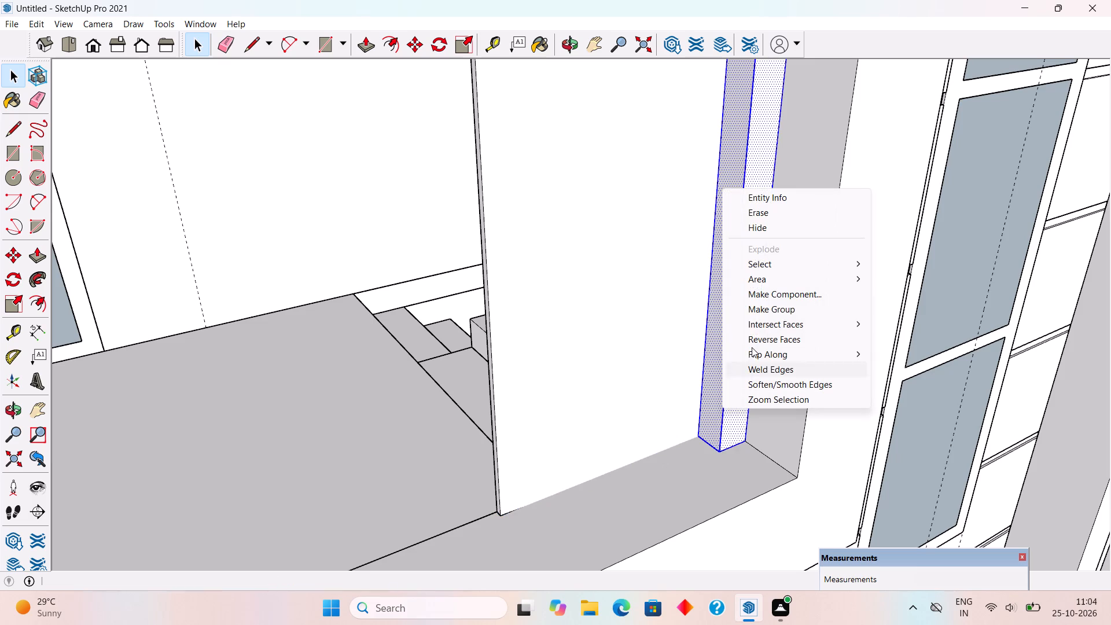
pyautogui.click(760, 311)
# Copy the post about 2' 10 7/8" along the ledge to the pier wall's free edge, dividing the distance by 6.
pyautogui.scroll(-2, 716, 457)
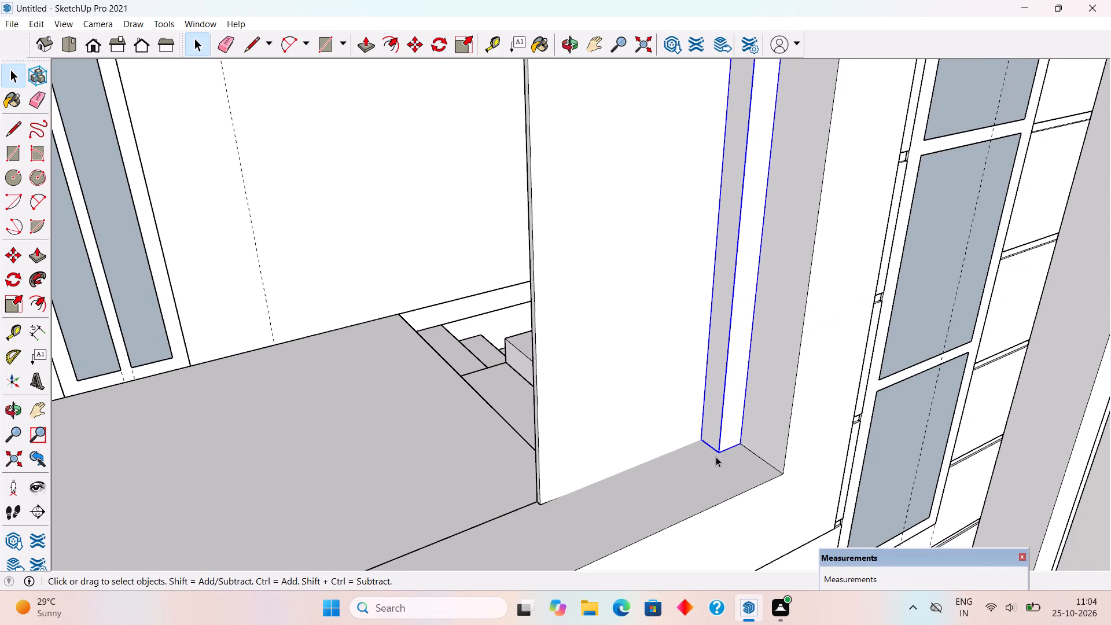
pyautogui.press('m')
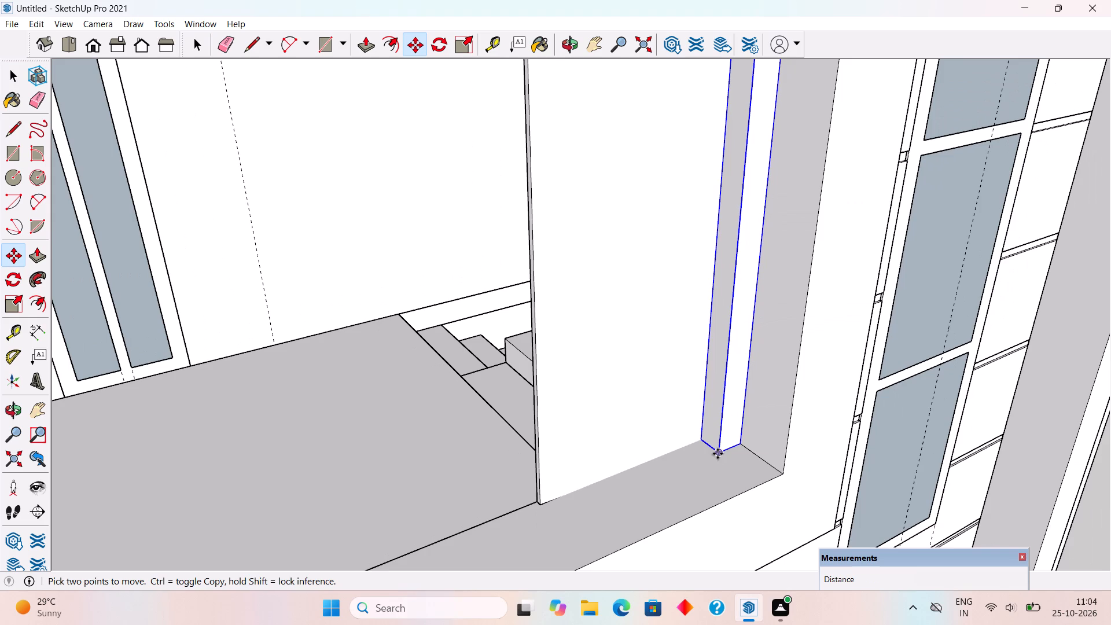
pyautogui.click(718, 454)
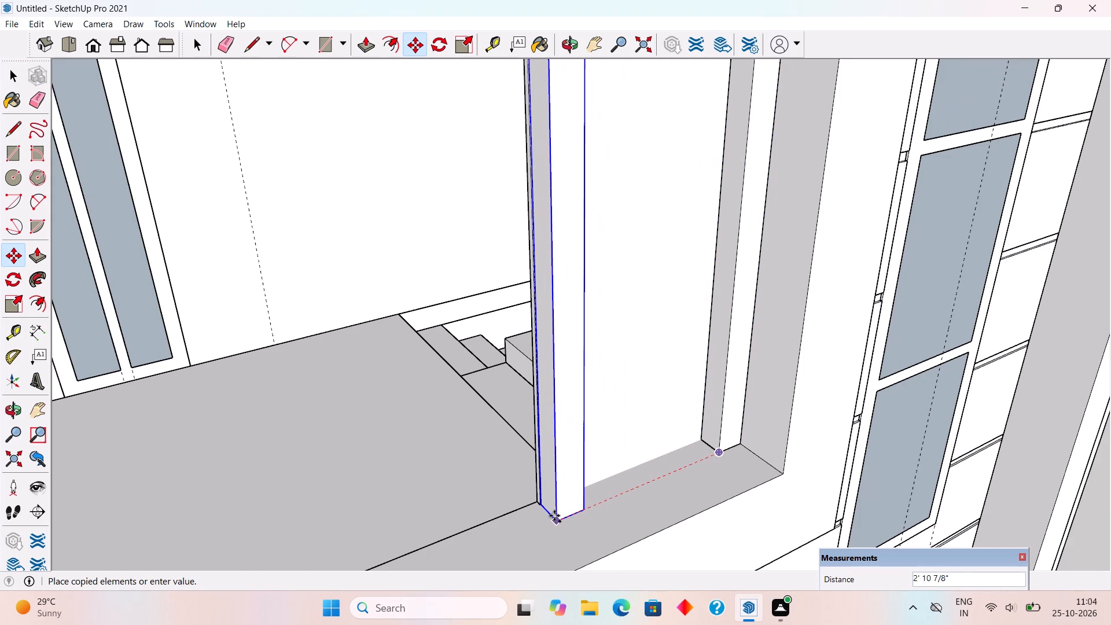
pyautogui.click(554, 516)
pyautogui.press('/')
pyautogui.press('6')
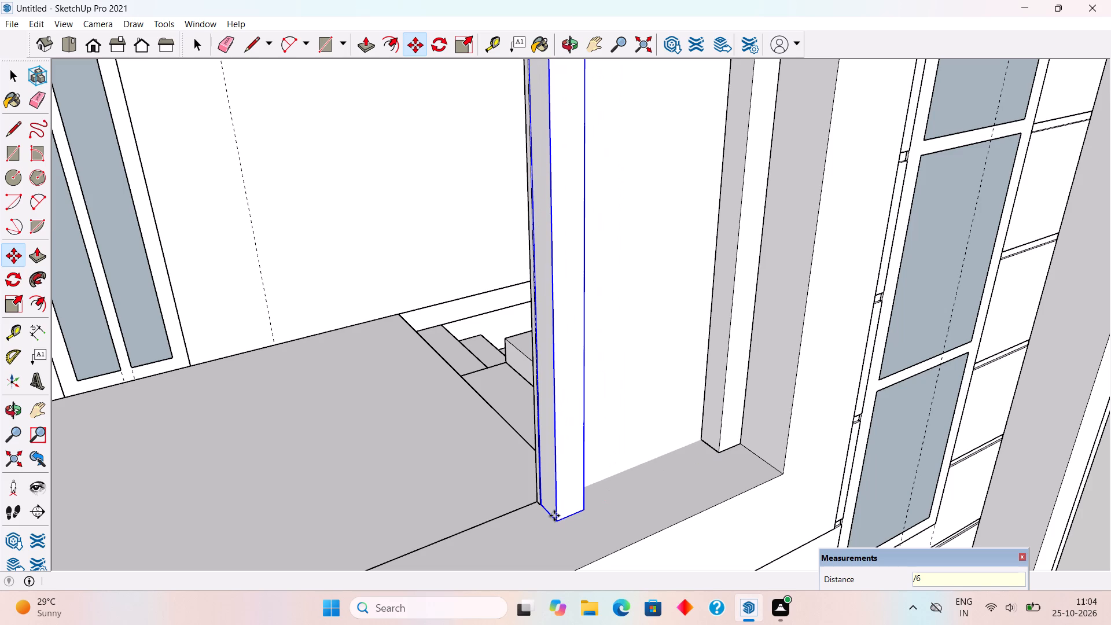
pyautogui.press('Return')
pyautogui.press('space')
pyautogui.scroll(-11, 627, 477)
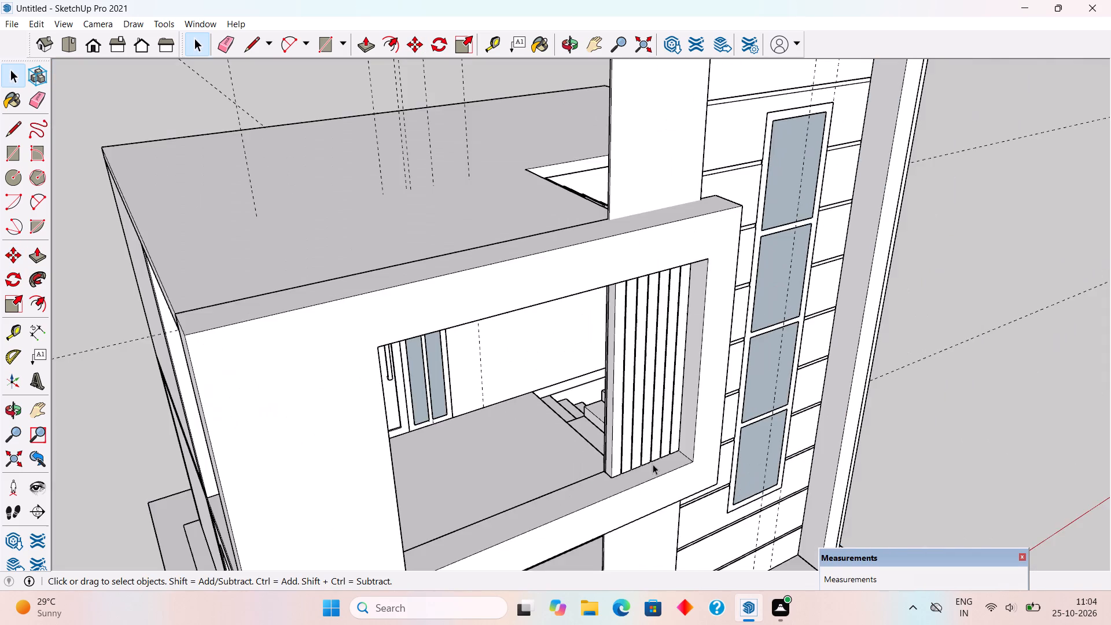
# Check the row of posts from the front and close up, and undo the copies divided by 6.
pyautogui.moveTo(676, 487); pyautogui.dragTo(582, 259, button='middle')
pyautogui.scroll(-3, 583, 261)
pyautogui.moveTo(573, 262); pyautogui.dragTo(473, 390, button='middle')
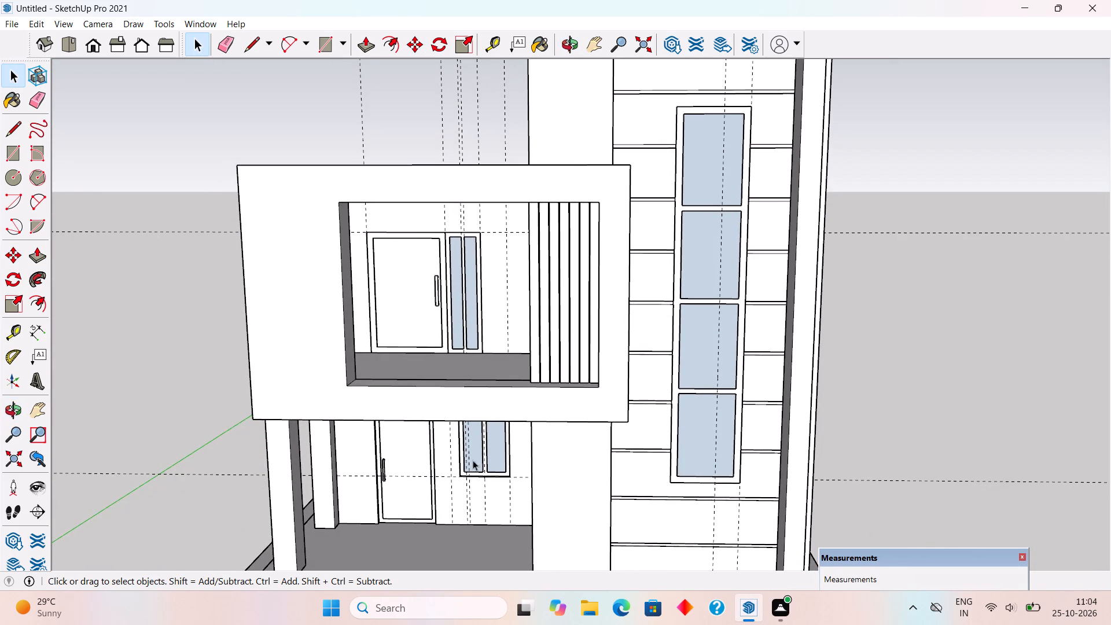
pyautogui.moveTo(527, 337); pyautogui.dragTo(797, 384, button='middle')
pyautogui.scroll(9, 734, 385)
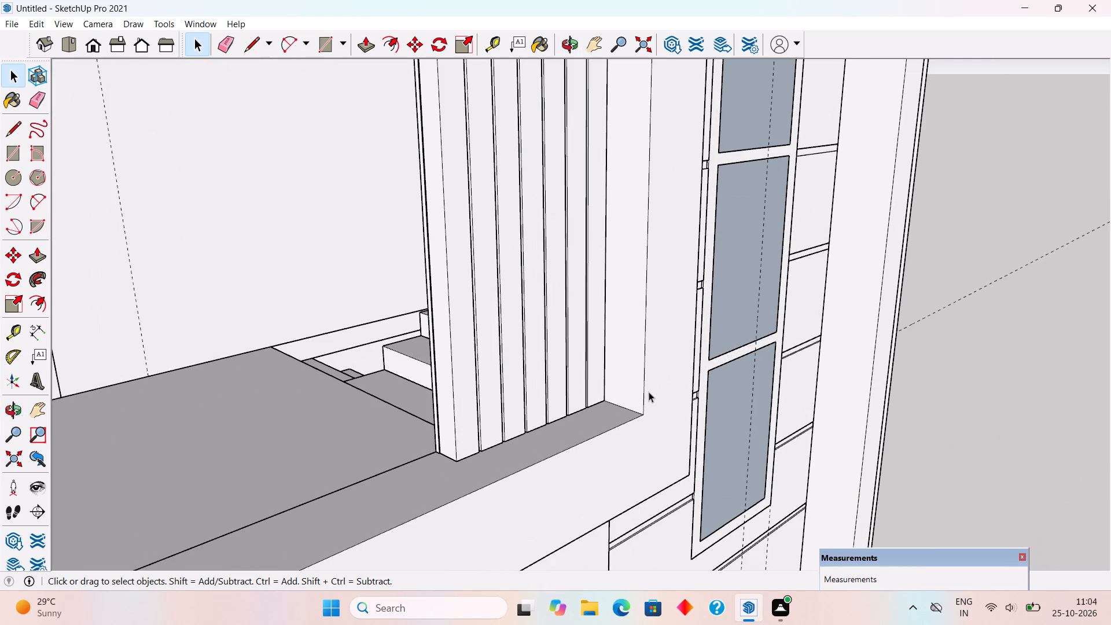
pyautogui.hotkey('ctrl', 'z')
# Copy the post group about 2' 10 15/16" along the ledge to the pier wall's free edge, dividing the distance by 5.
pyautogui.scroll(4, 605, 402)
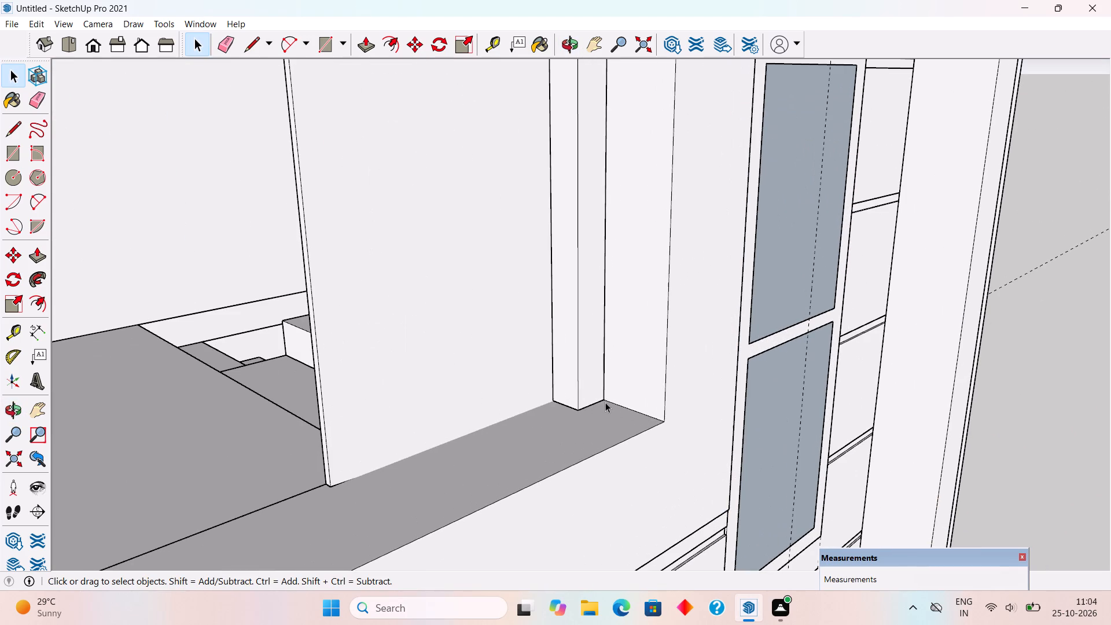
pyautogui.click(579, 389)
pyautogui.press('m')
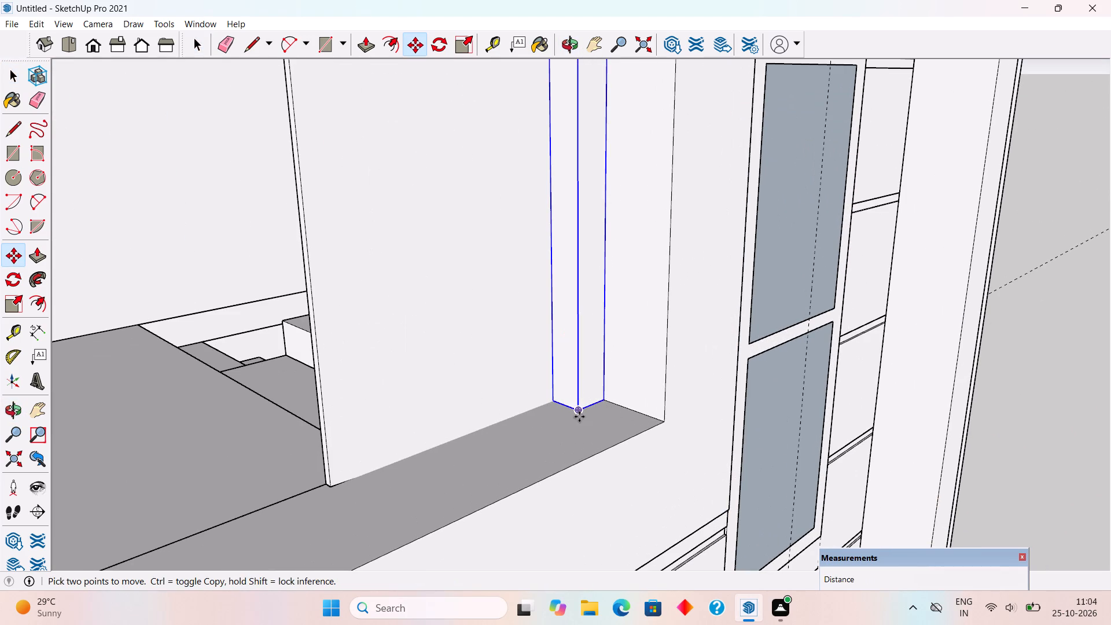
pyautogui.click(579, 417)
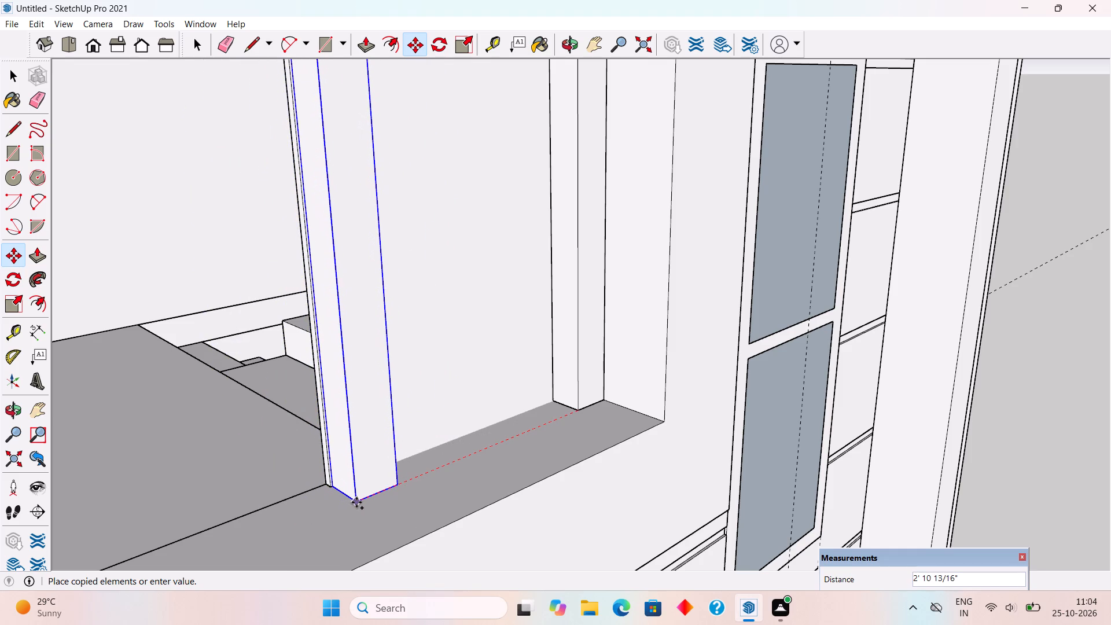
pyautogui.click(355, 503)
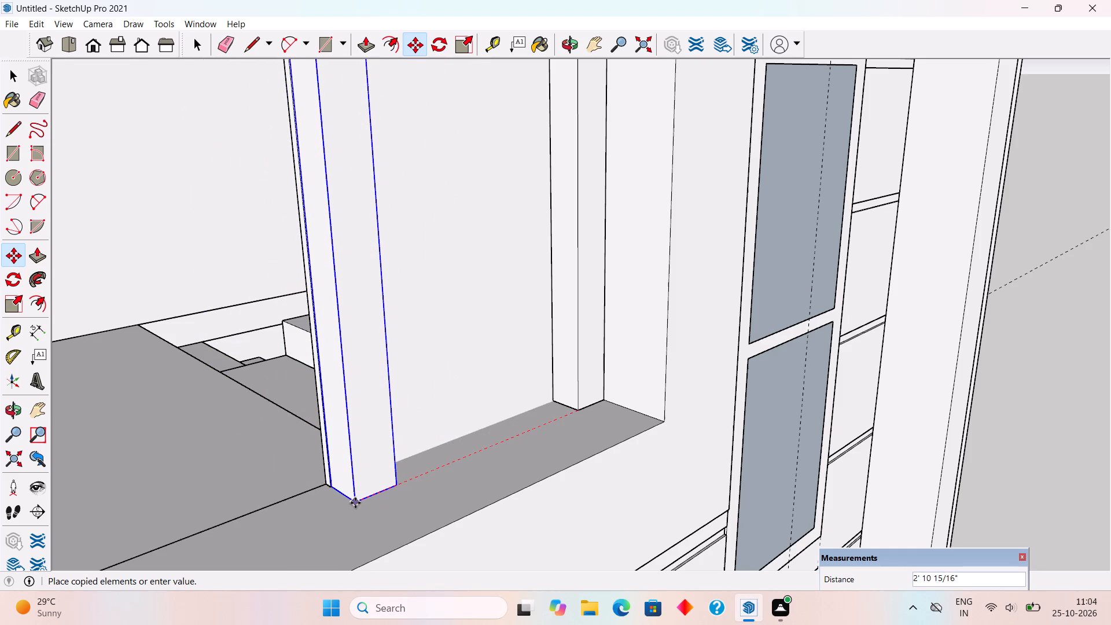
pyautogui.write('/5')
pyautogui.press('Return')
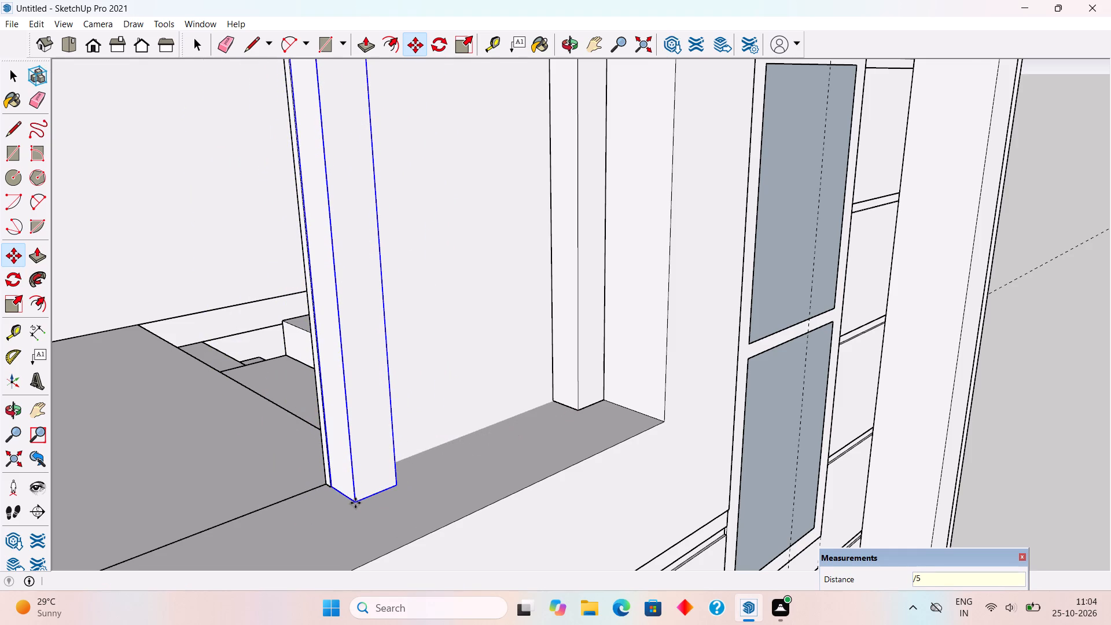
pyautogui.scroll(-10, 355, 503)
pyautogui.press('space')
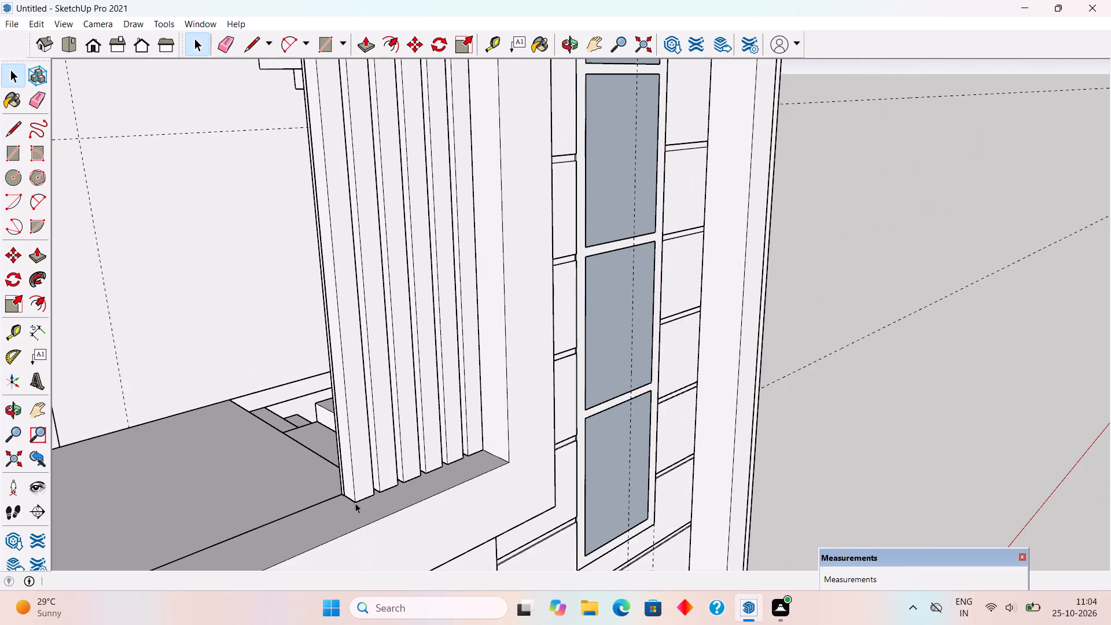
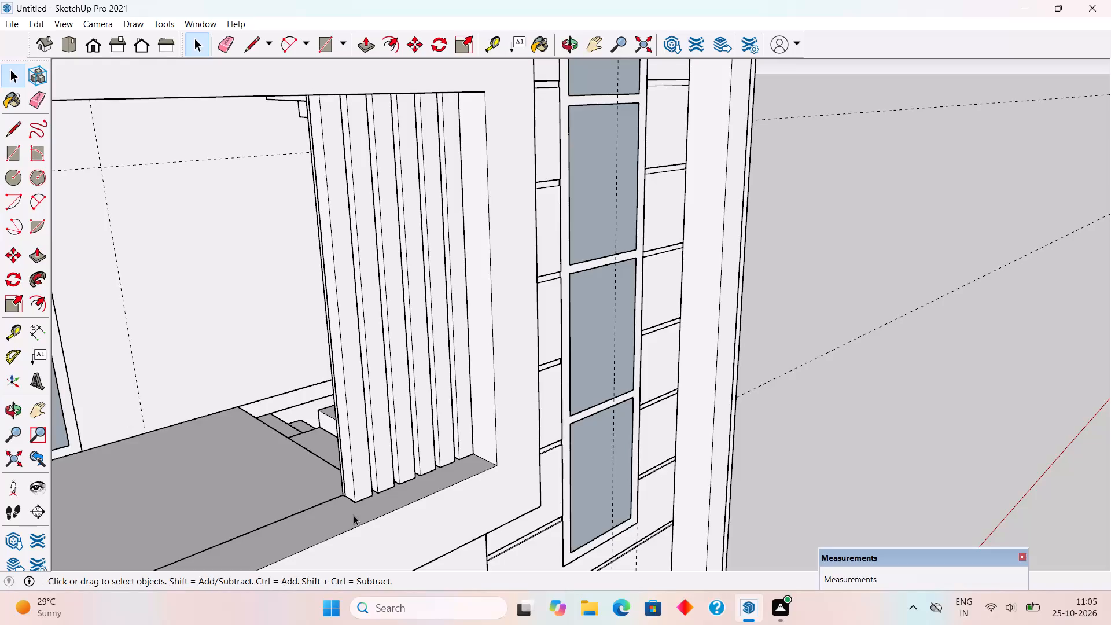
# Examine the row of balcony posts from the front, the side and close up at their bases.
pyautogui.scroll(-9, 350, 521)
pyautogui.scroll(-3, 587, 440)
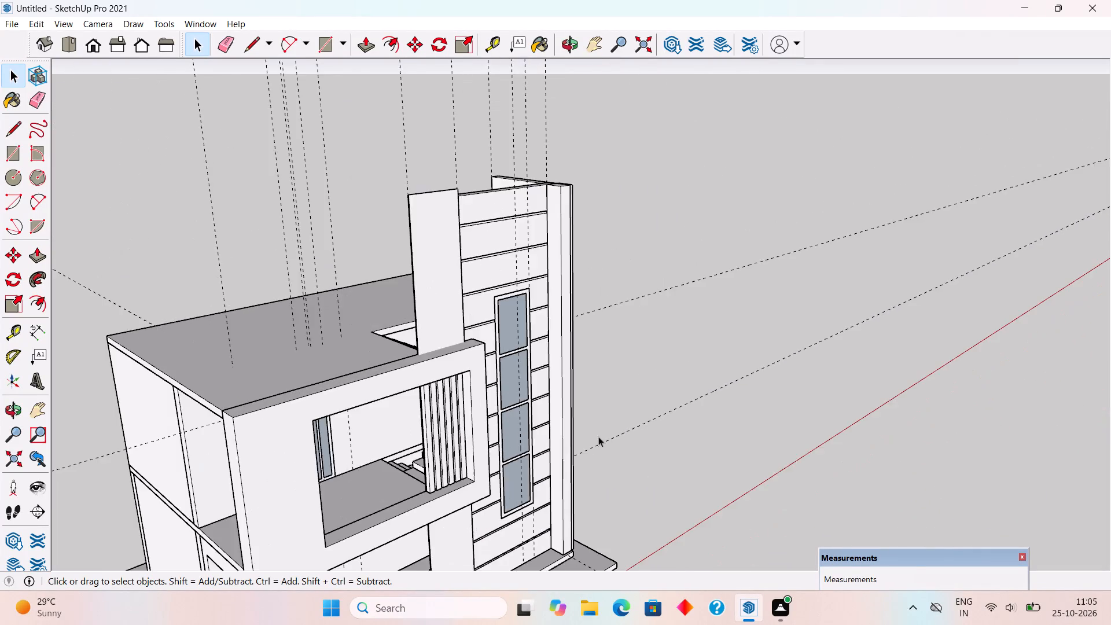
pyautogui.scroll(-6, 598, 436)
pyautogui.moveTo(613, 460); pyautogui.dragTo(315, 339, button='middle')
pyautogui.scroll(4, 305, 344)
pyautogui.moveTo(362, 460); pyautogui.dragTo(403, 432, button='middle')
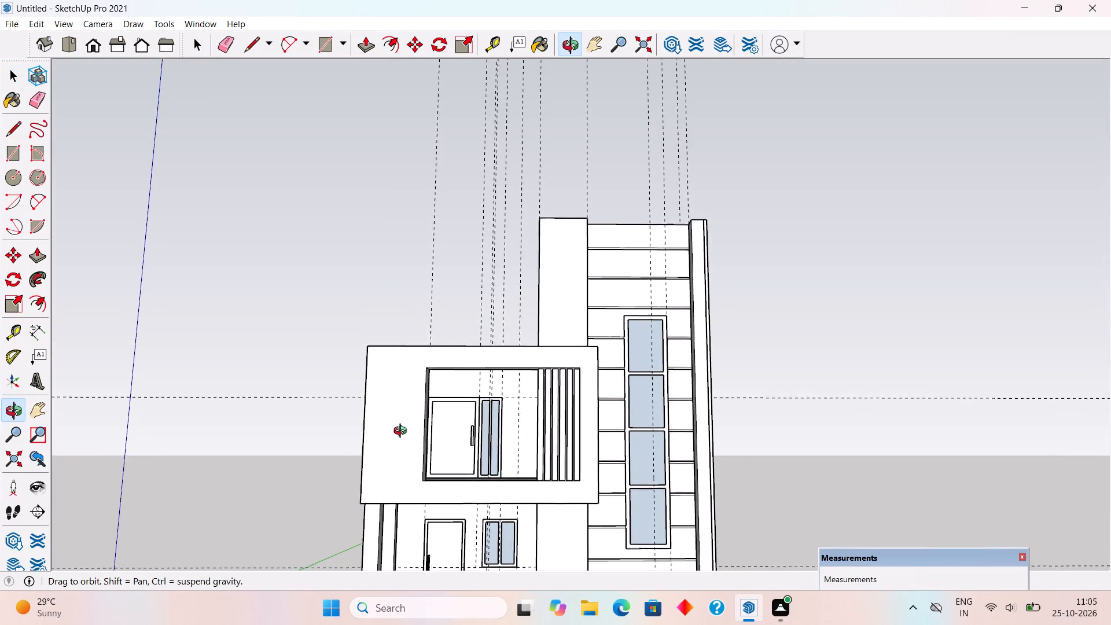
pyautogui.moveTo(403, 432); pyautogui.dragTo(450, 480, button='middle')
pyautogui.moveTo(450, 480); pyautogui.dragTo(420, 535, button='middle')
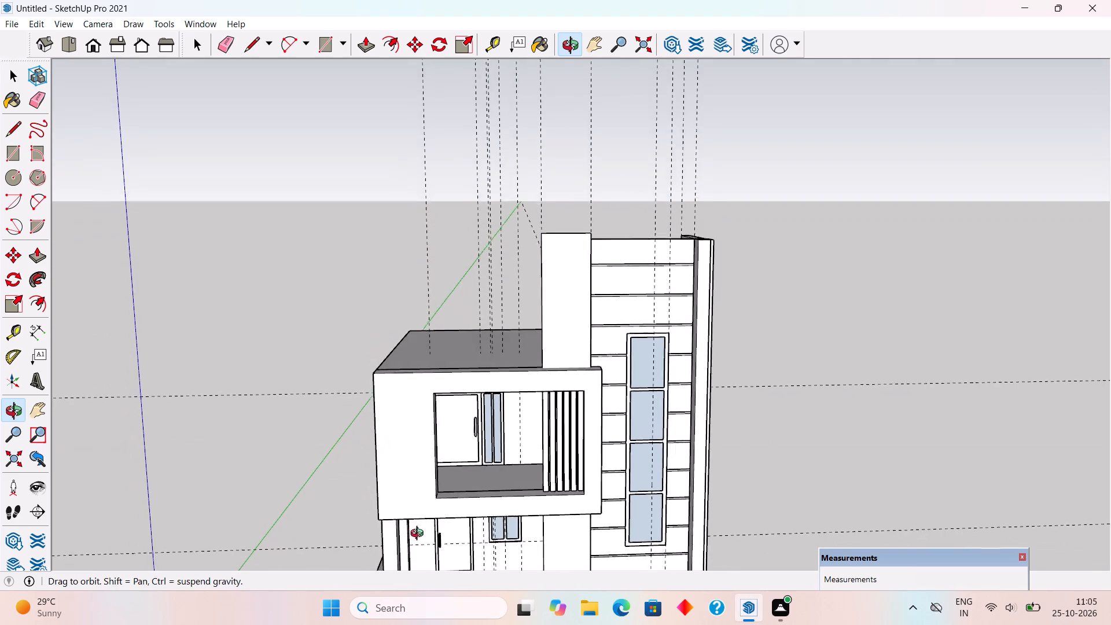
pyautogui.moveTo(420, 535); pyautogui.dragTo(416, 535, button='middle')
pyautogui.scroll(7, 509, 493)
pyautogui.moveTo(604, 517); pyautogui.dragTo(787, 547, button='middle')
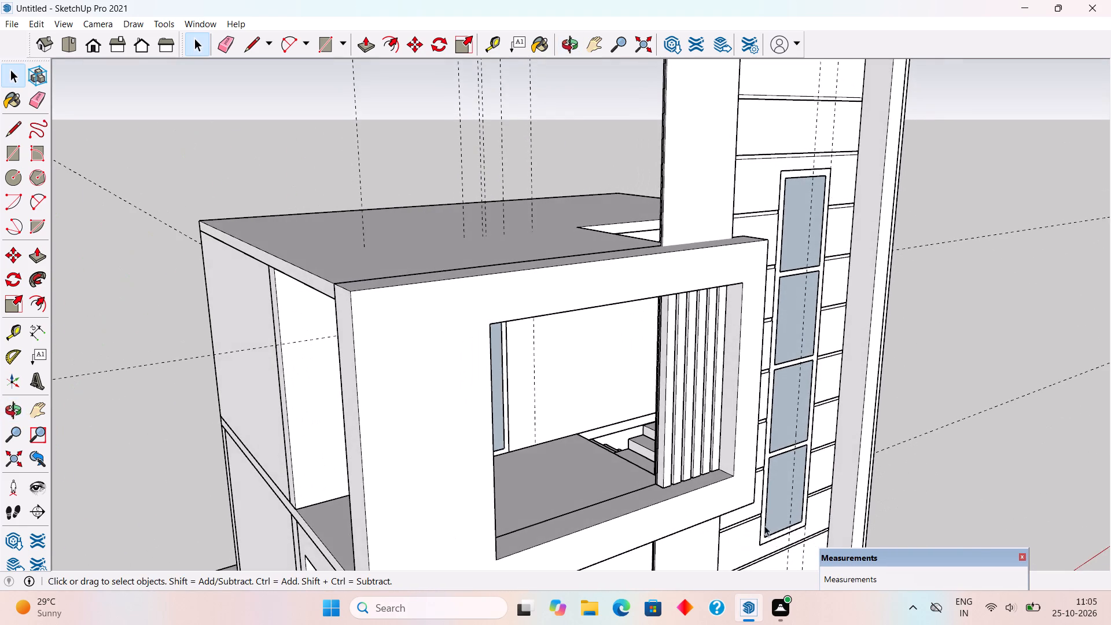
pyautogui.scroll(6, 678, 498)
pyautogui.scroll(5, 745, 497)
pyautogui.moveTo(712, 505); pyautogui.dragTo(777, 523, button='middle')
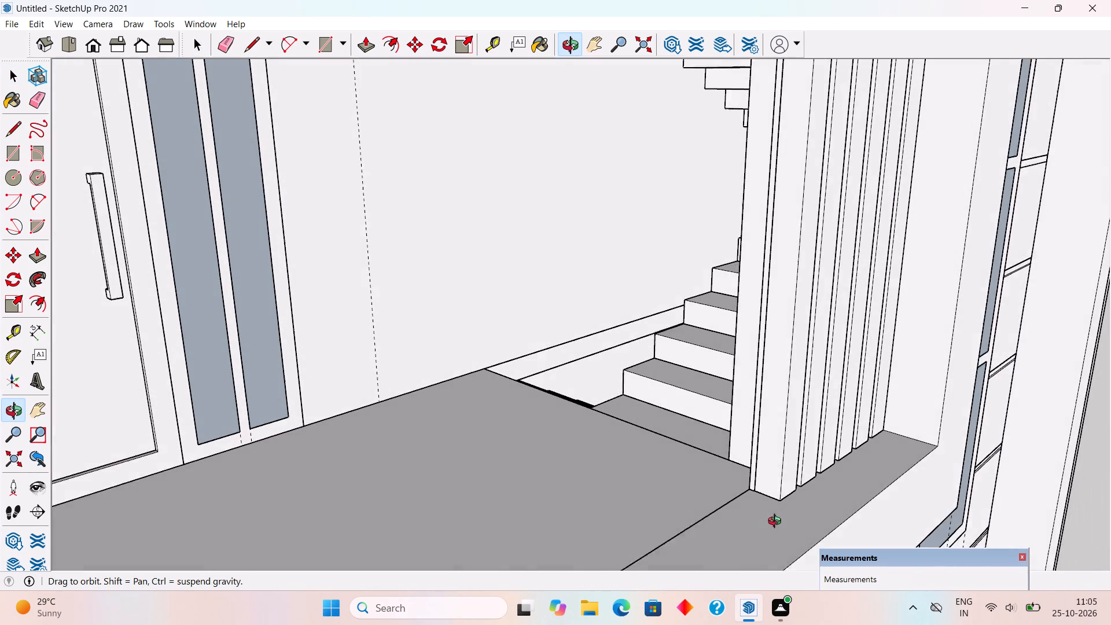
pyautogui.moveTo(777, 523); pyautogui.dragTo(781, 524, button='middle')
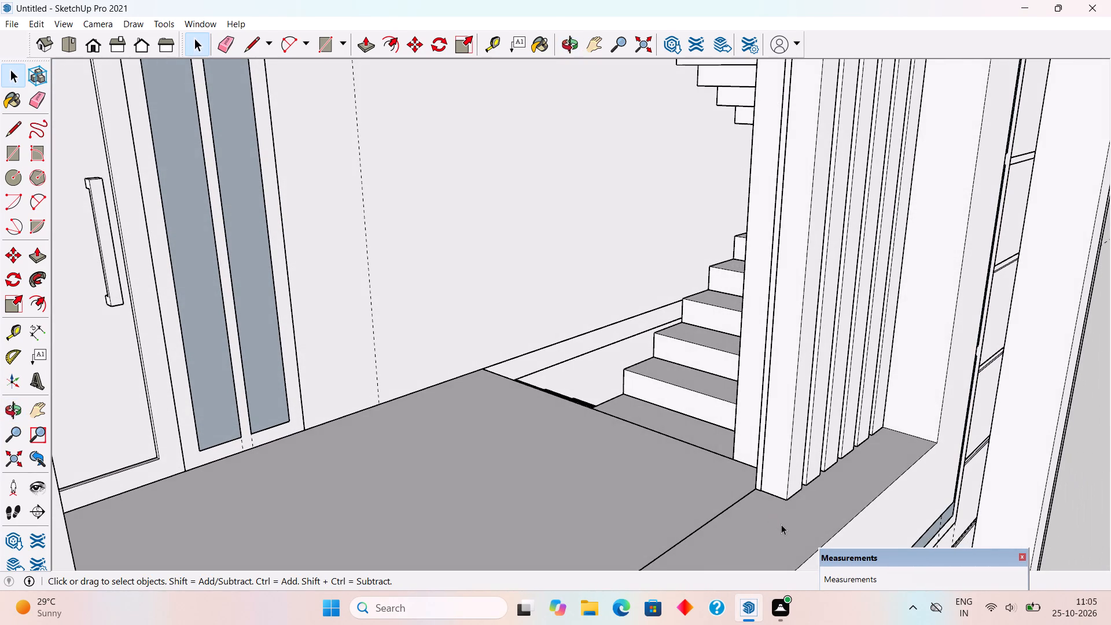
pyautogui.moveTo(781, 524); pyautogui.dragTo(683, 507, button='middle')
pyautogui.scroll(-4, 683, 507)
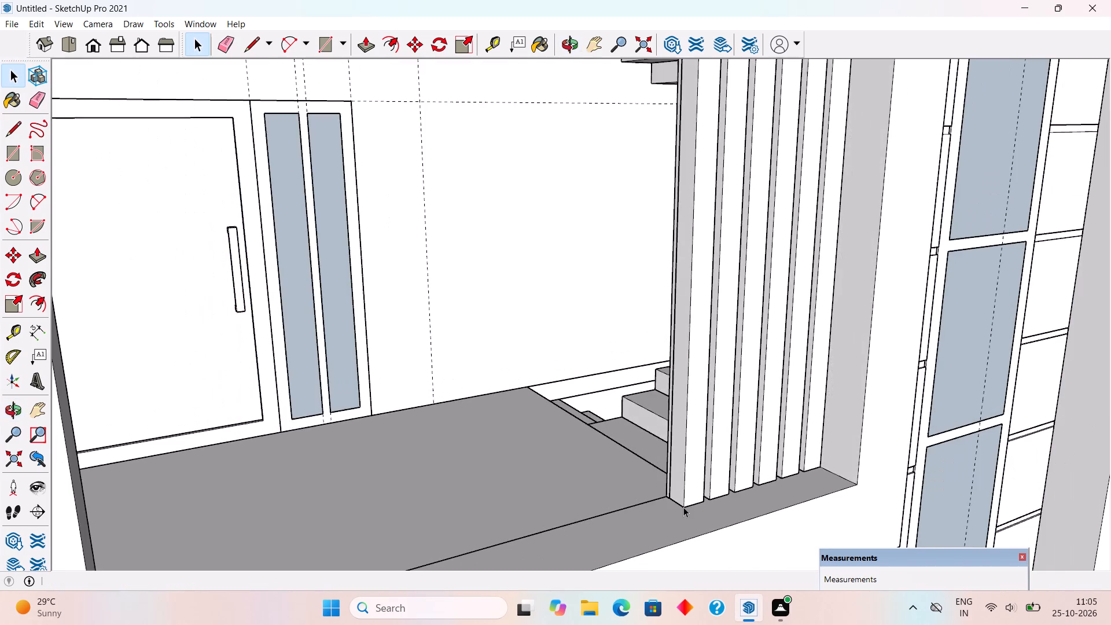
pyautogui.scroll(-4, 683, 507)
# Place a guide line along the front bottom edge of the first post, running across the balcony ledge.
pyautogui.moveTo(675, 507); pyautogui.dragTo(509, 534, button='middle')
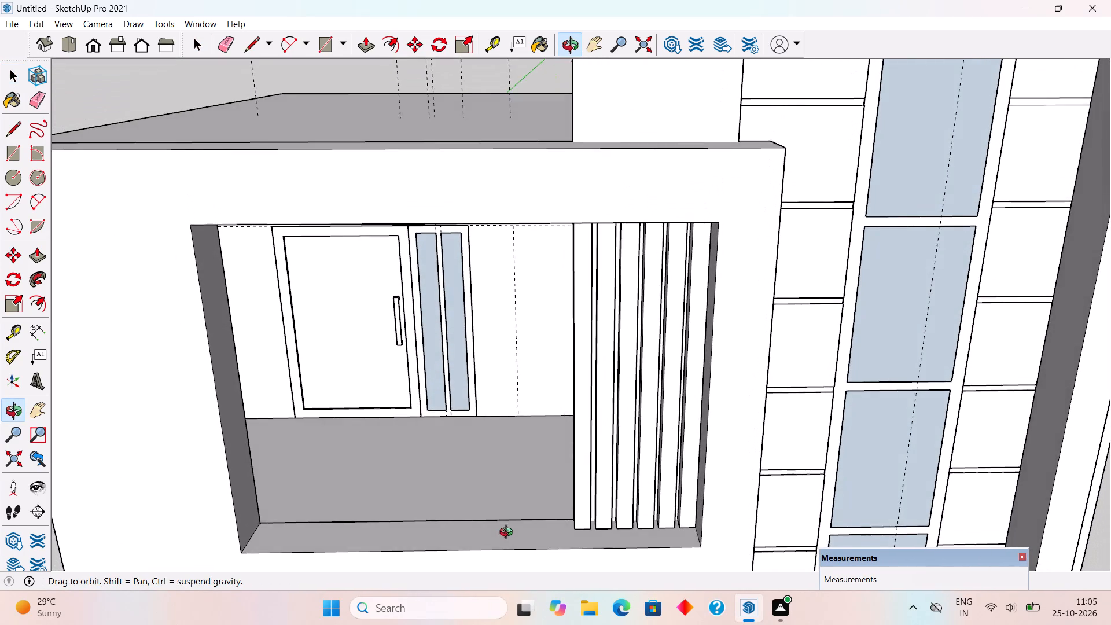
pyautogui.moveTo(509, 534); pyautogui.dragTo(513, 544, button='middle')
pyautogui.press('t')
pyautogui.scroll(6, 546, 552)
pyautogui.scroll(5, 608, 528)
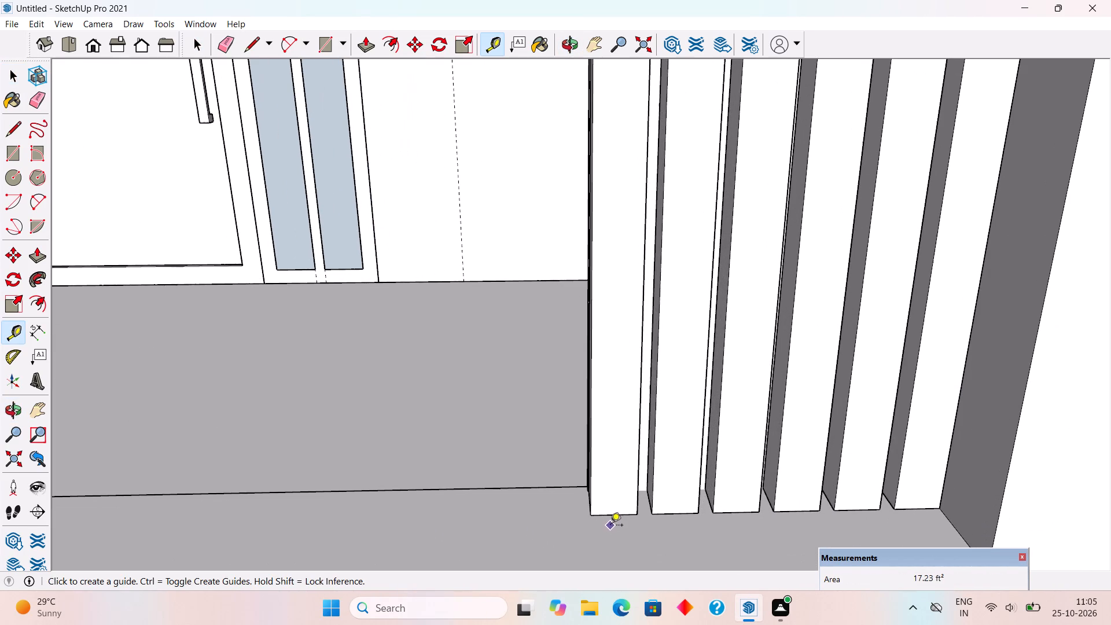
pyautogui.doubleClick(612, 514)
pyautogui.scroll(-11, 551, 495)
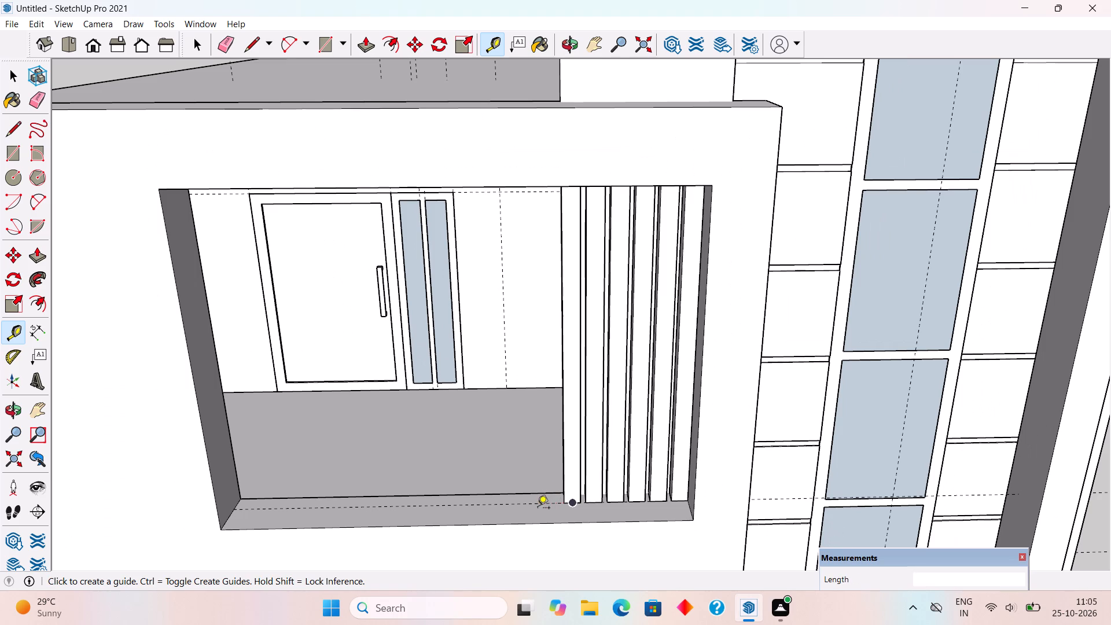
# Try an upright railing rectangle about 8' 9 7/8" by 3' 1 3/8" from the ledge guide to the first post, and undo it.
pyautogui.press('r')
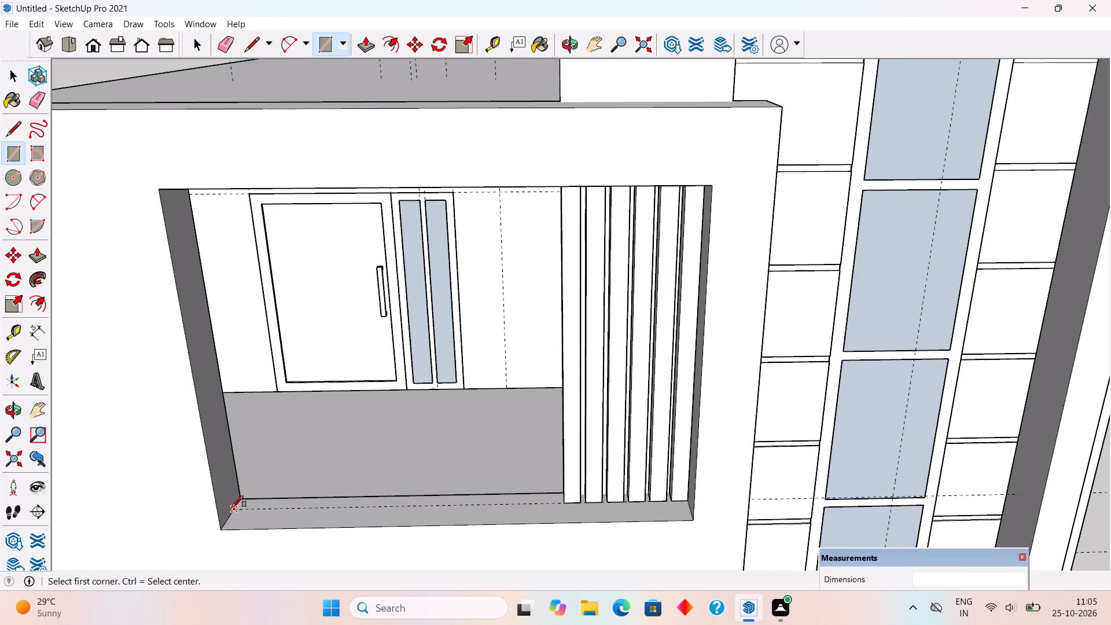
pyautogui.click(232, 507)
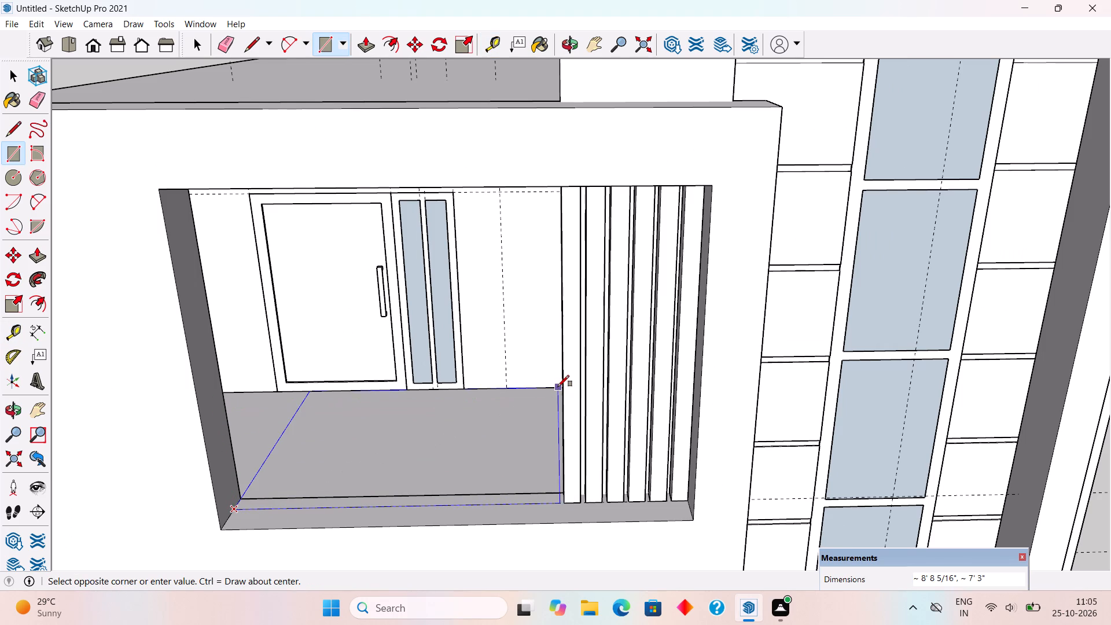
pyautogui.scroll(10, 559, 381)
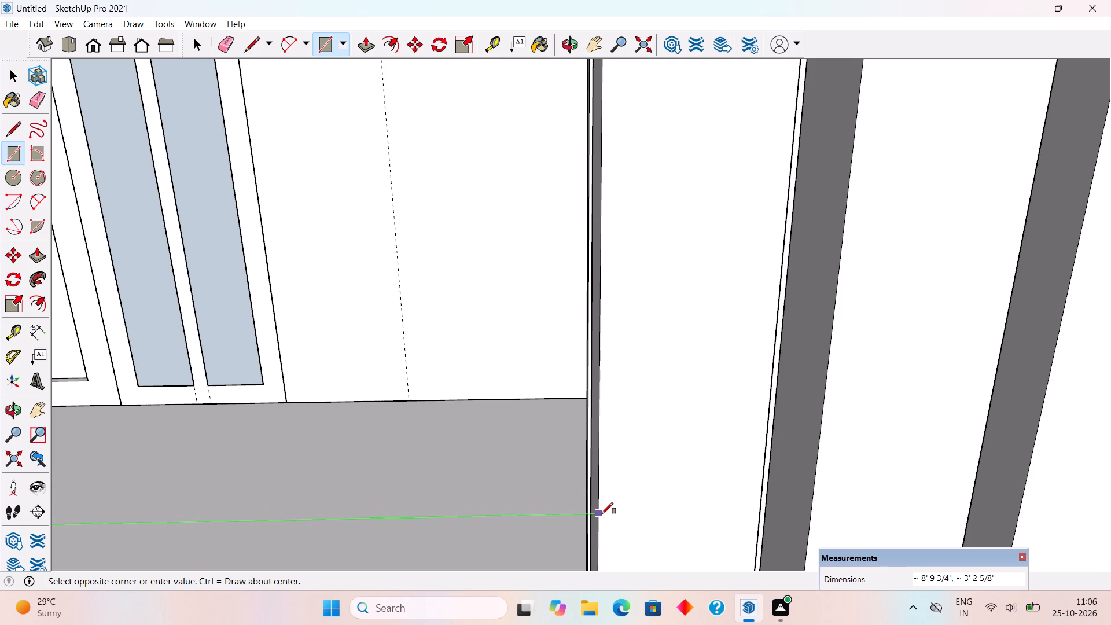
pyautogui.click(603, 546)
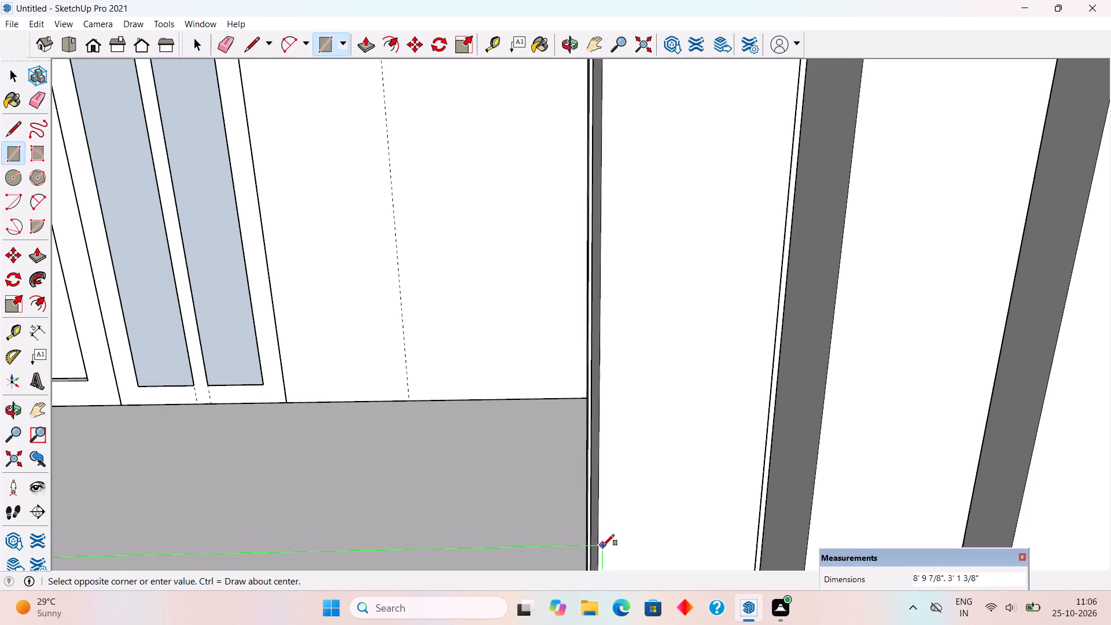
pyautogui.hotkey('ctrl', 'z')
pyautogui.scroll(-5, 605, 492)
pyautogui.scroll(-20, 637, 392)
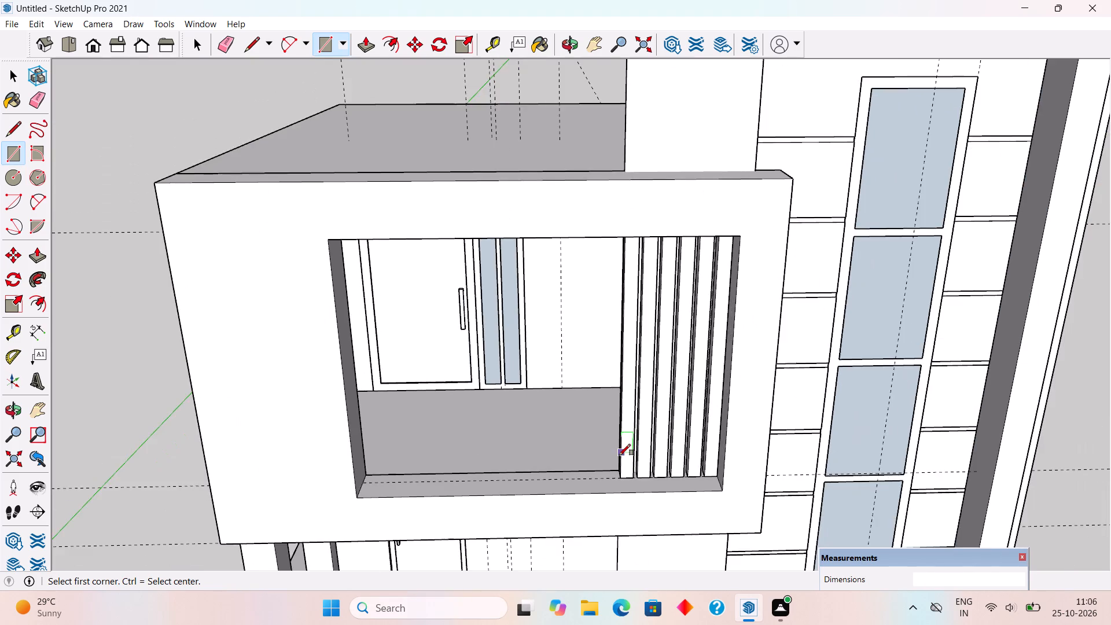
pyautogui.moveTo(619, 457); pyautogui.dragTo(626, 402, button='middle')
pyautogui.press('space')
# Place a horizontal guide 3' above the first post's bottom edge.
pyautogui.press('t')
pyautogui.scroll(6, 592, 468)
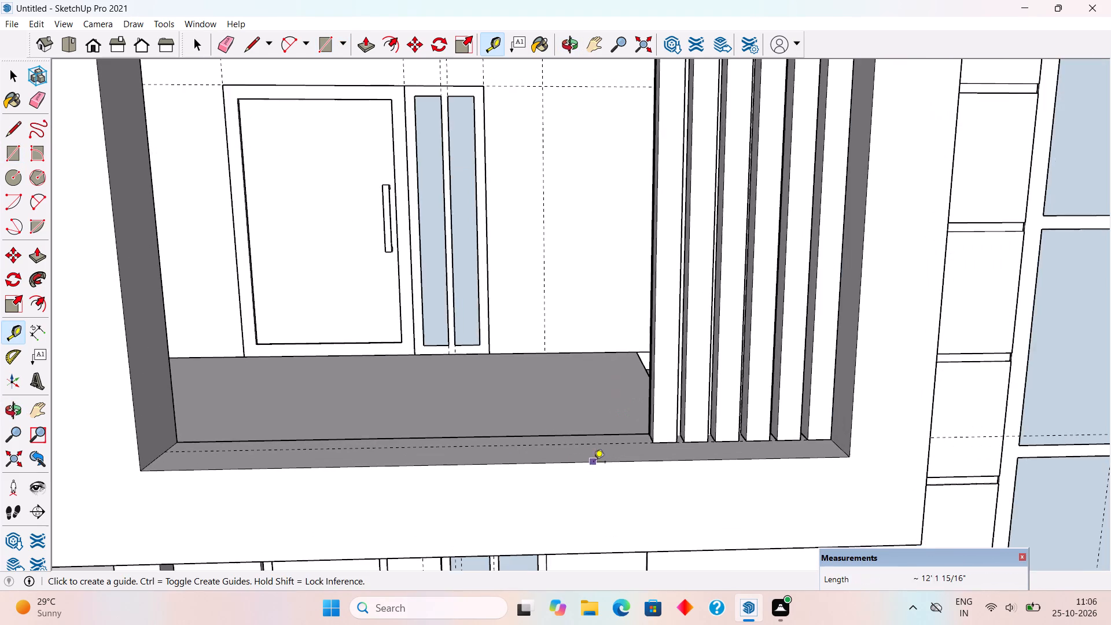
pyautogui.scroll(4, 641, 440)
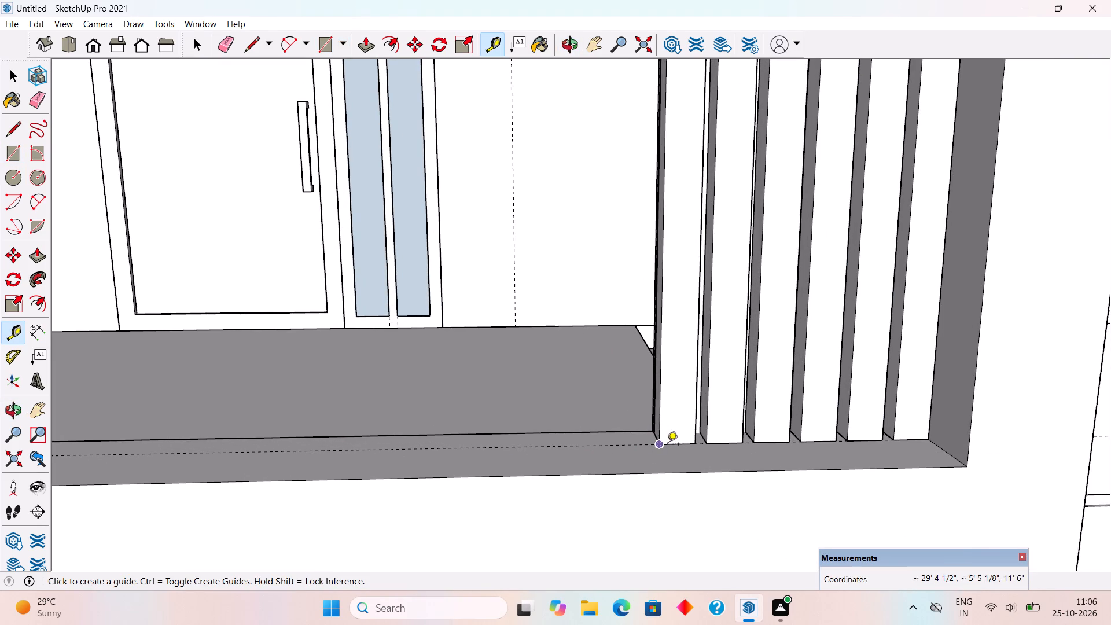
pyautogui.click(669, 445)
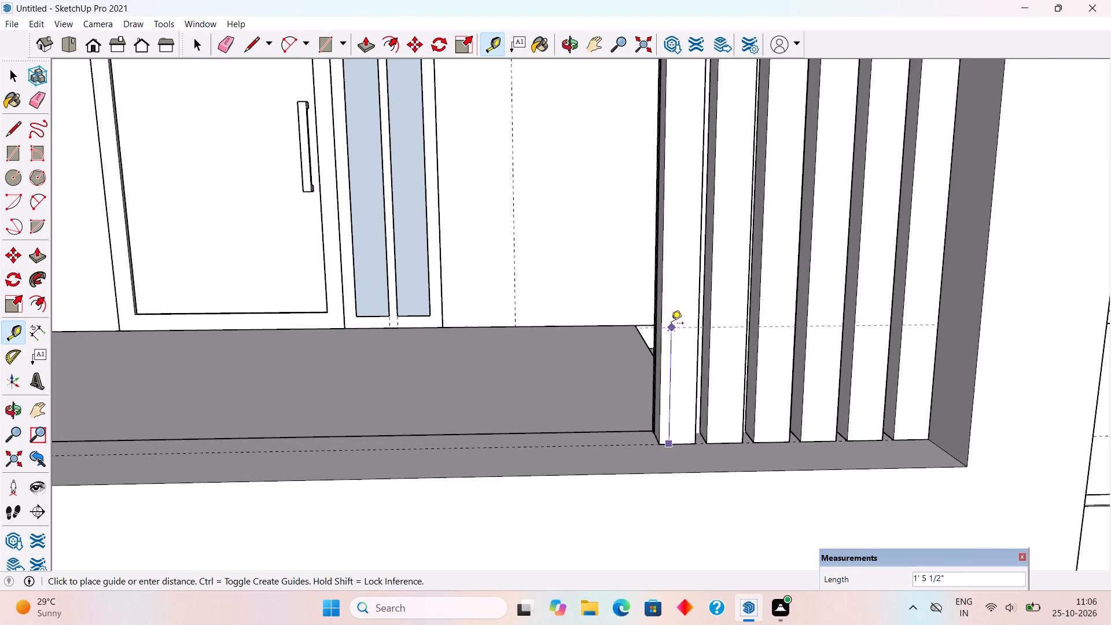
pyautogui.write("3'")
pyautogui.press('Return')
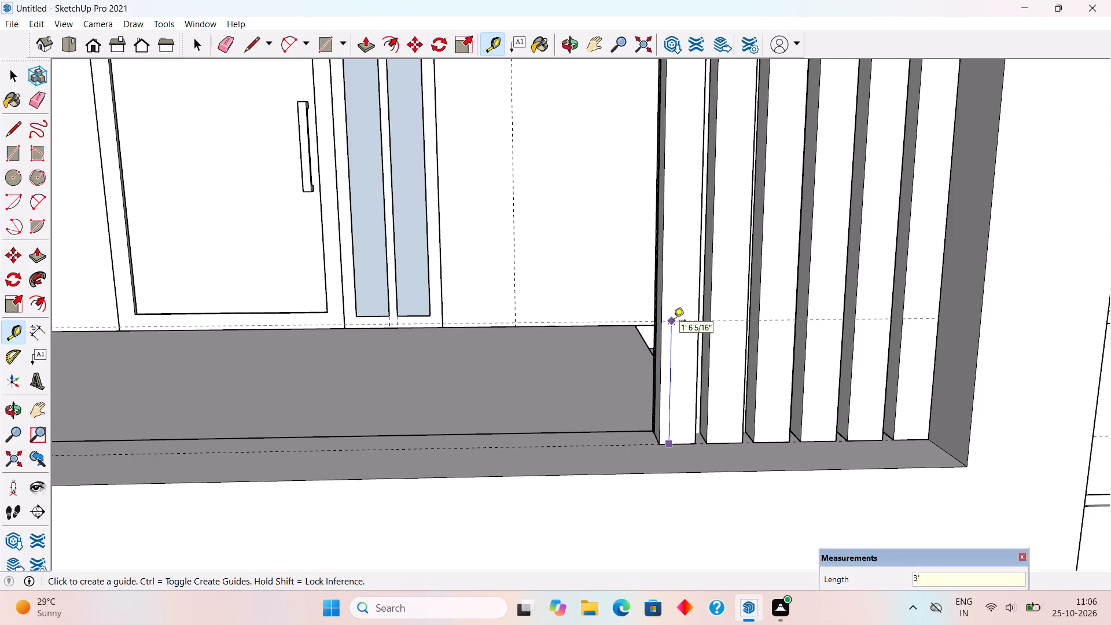
pyautogui.press('space')
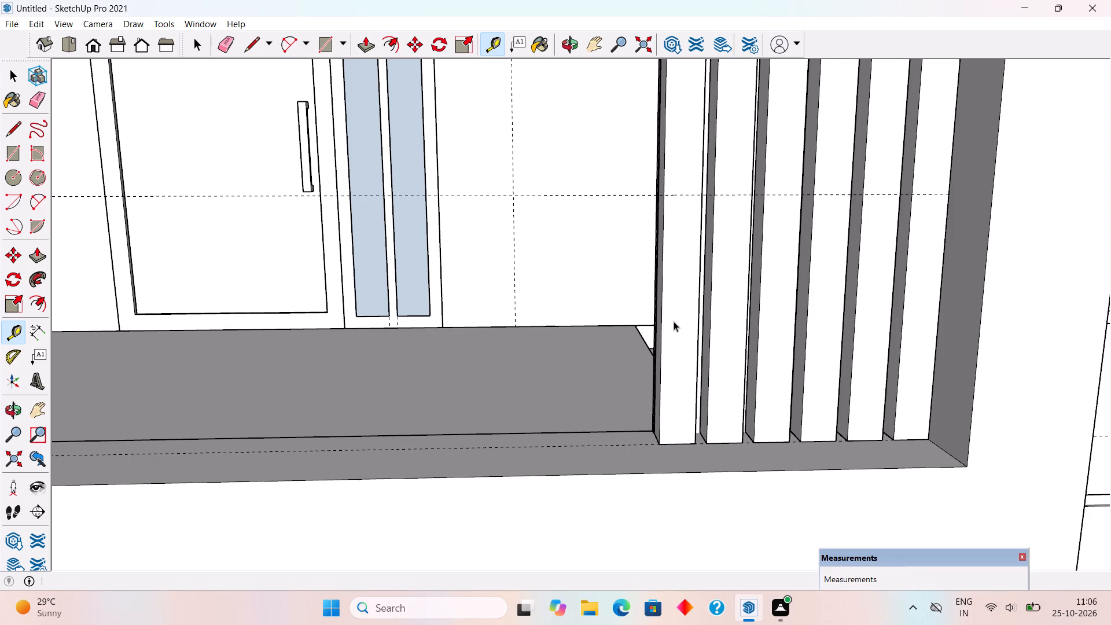
# Draw an upright rectangle about 8' 9 3/4" by 3' between the ledge guide and the upper guide, from the opening's side wall to the first post.
pyautogui.press('r')
pyautogui.scroll(-6, 674, 323)
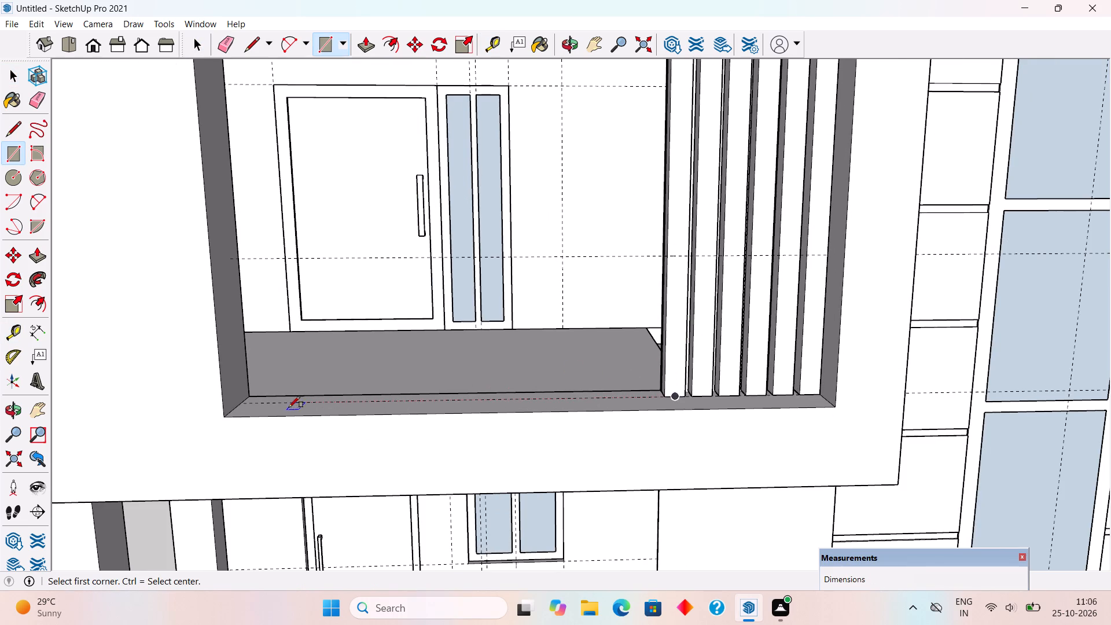
pyautogui.scroll(8, 242, 398)
pyautogui.click(243, 406)
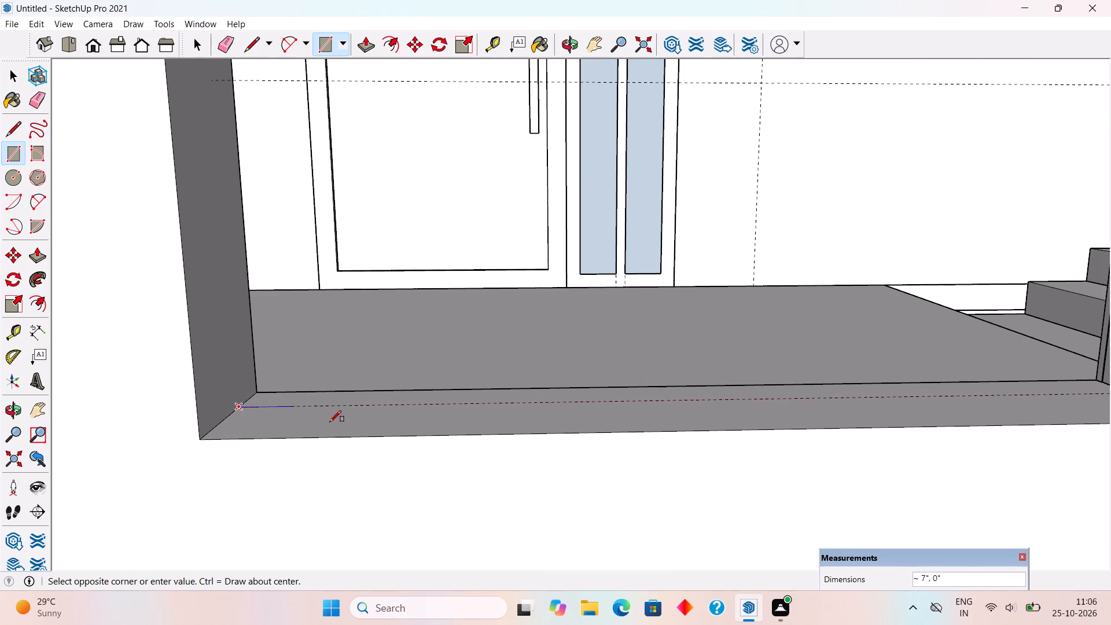
pyautogui.scroll(-10, 341, 424)
pyautogui.scroll(2, 663, 399)
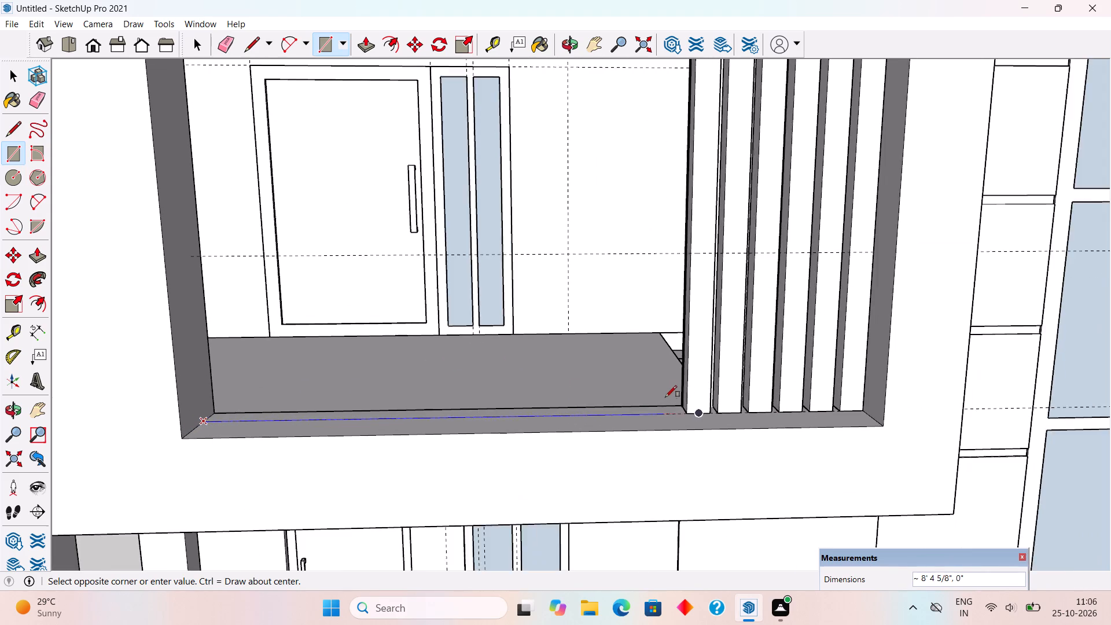
pyautogui.scroll(6, 665, 397)
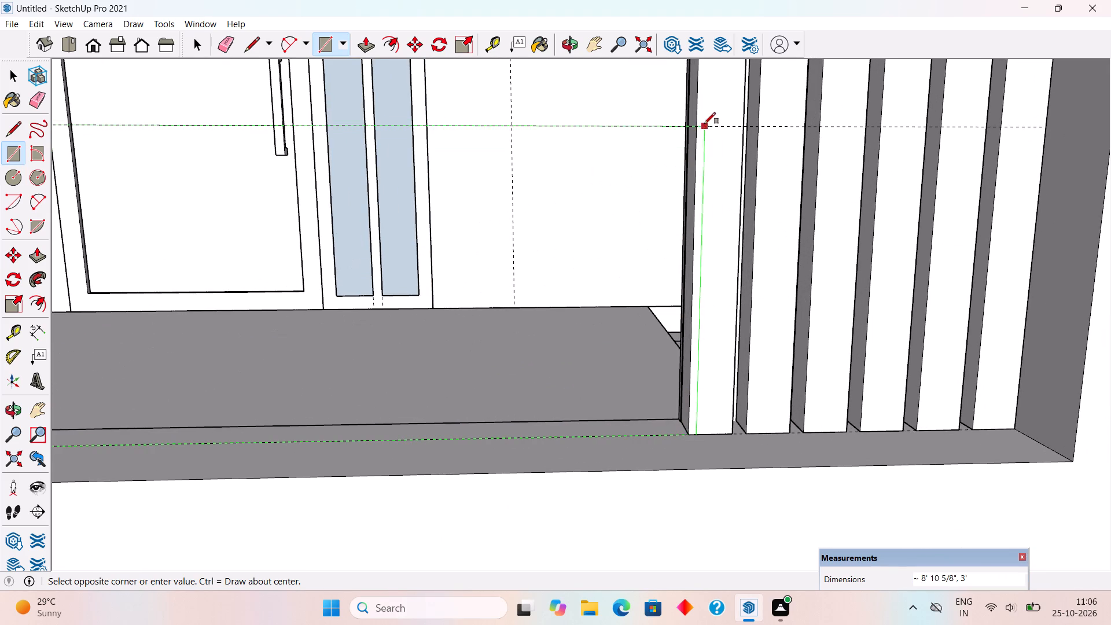
pyautogui.click(693, 126)
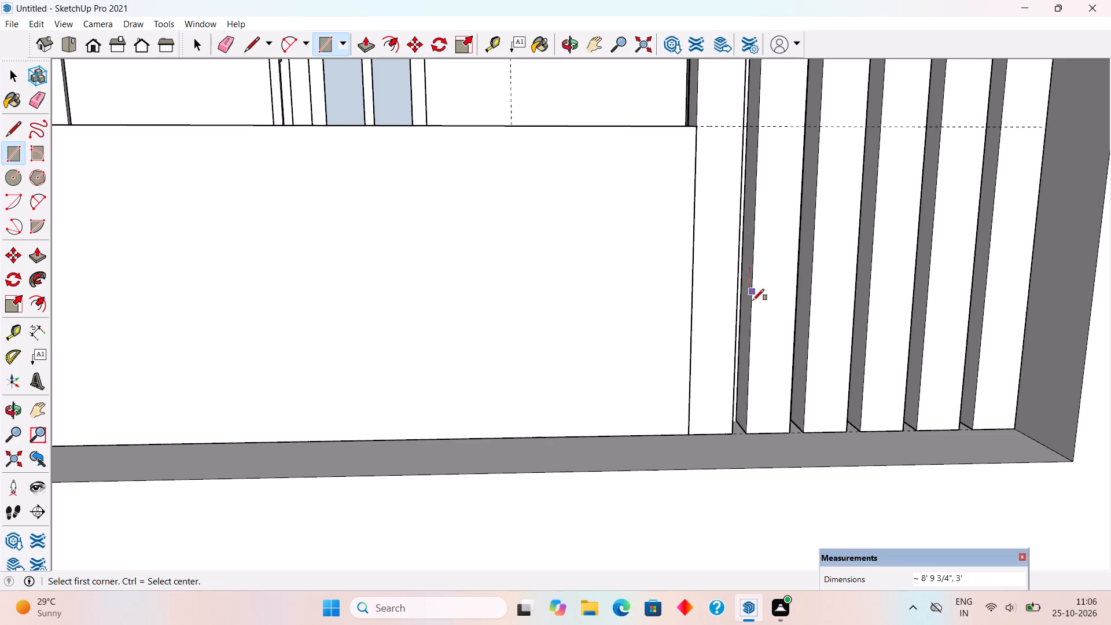
# Make the railing rectangle's face and edges into a group.
pyautogui.press('space')
pyautogui.tripleClick(553, 300)
pyautogui.rightClick(550, 300)
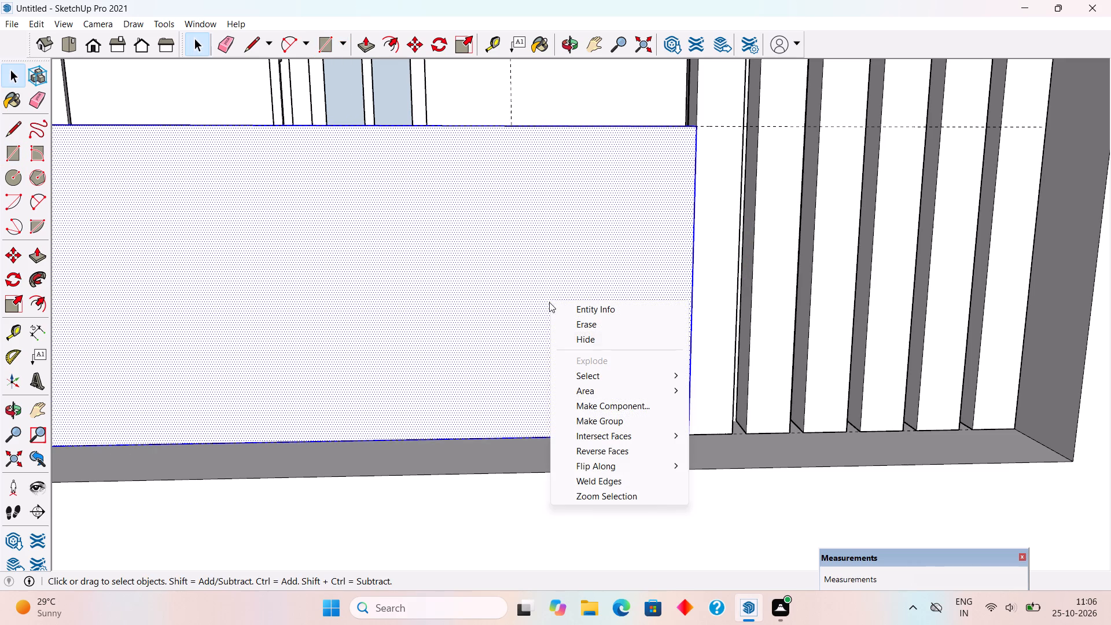
pyautogui.click(620, 417)
# Move the railing panel group about 2 1/2" inward, from the first post's front bottom corner to its back bottom corner.
pyautogui.moveTo(623, 398); pyautogui.dragTo(700, 464, button='middle')
pyautogui.scroll(-4, 699, 464)
pyautogui.moveTo(697, 364); pyautogui.dragTo(738, 416, button='middle')
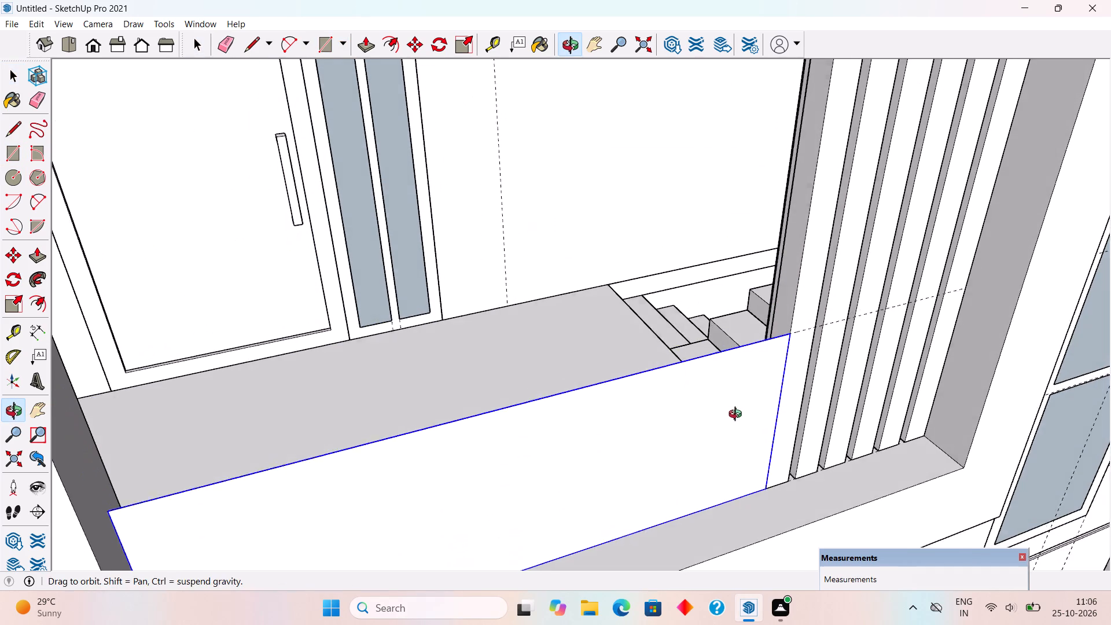
pyautogui.moveTo(738, 416); pyautogui.dragTo(741, 417, button='middle')
pyautogui.moveTo(782, 503); pyautogui.dragTo(823, 515, button='middle')
pyautogui.scroll(3, 792, 472)
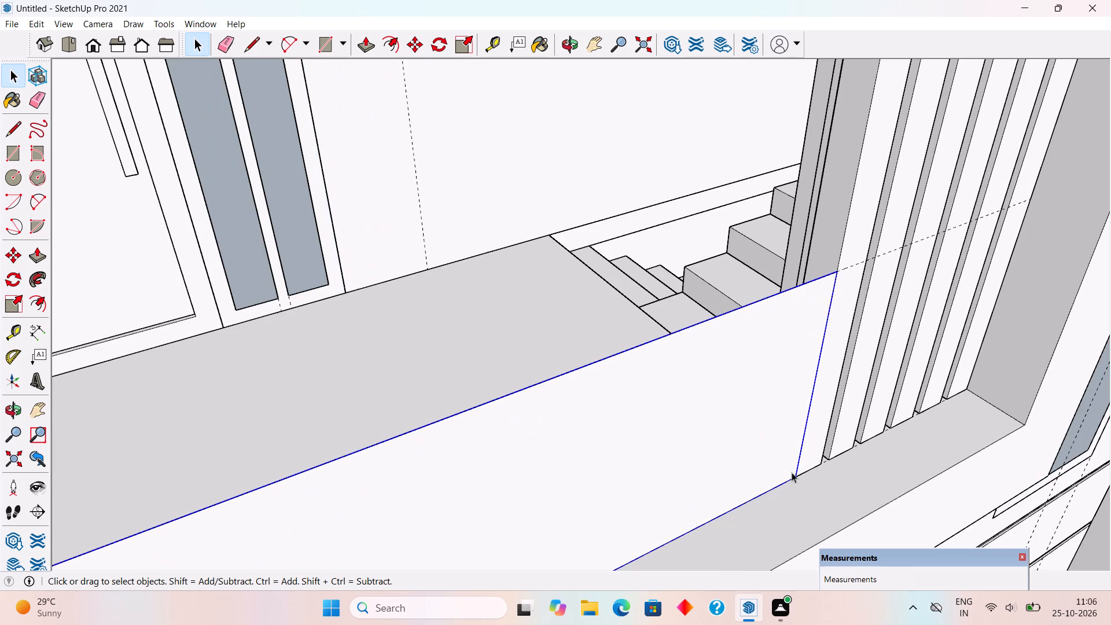
pyautogui.press('m')
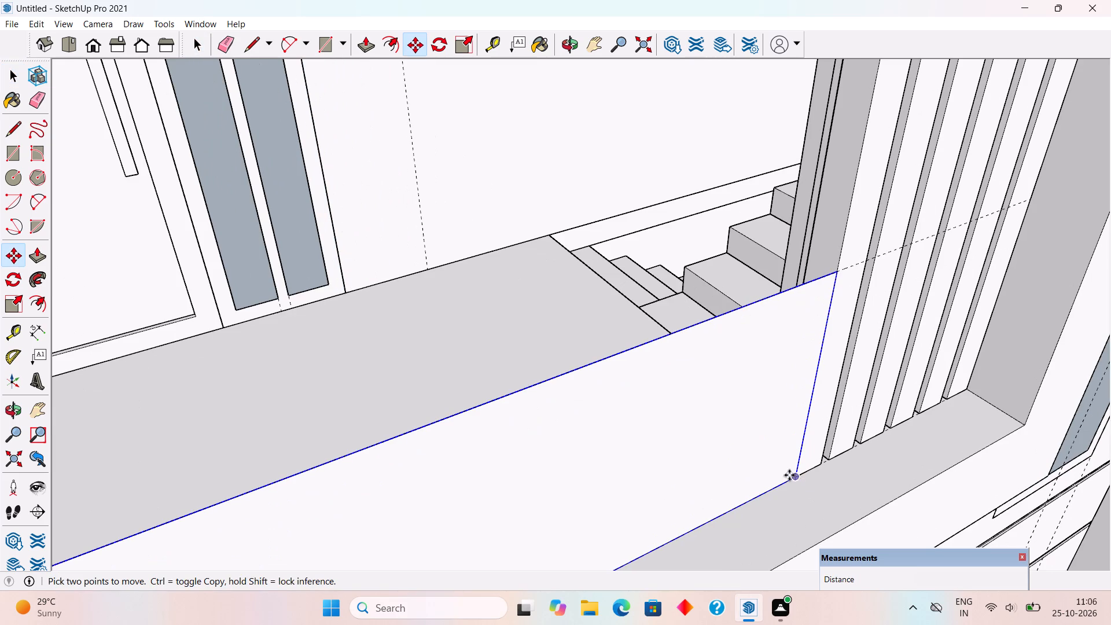
pyautogui.click(795, 477)
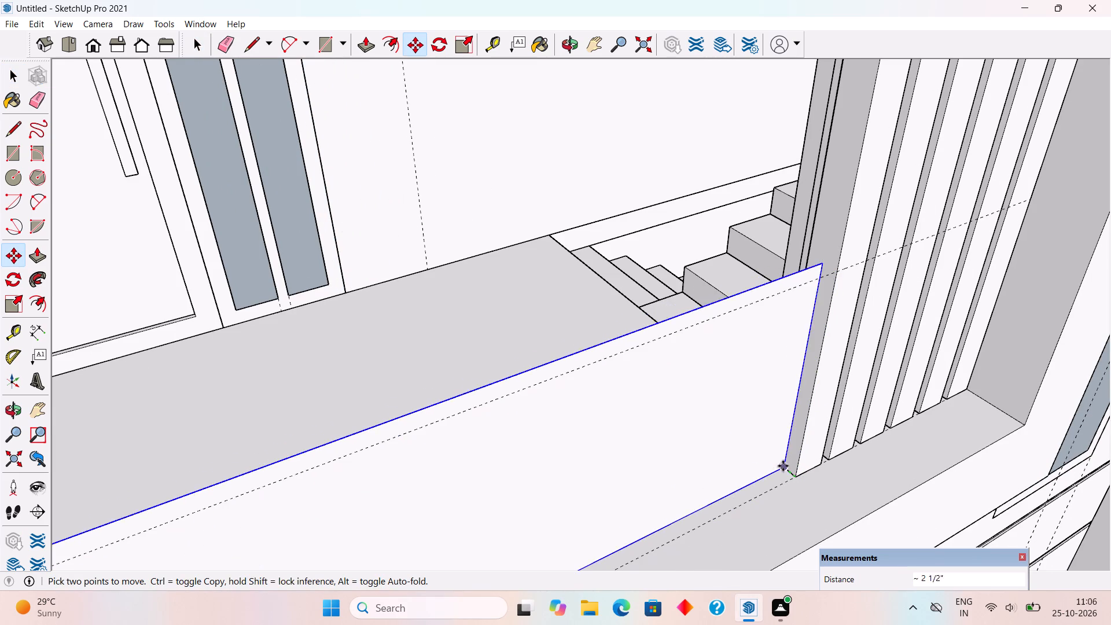
pyautogui.click(786, 468)
pyautogui.press('space')
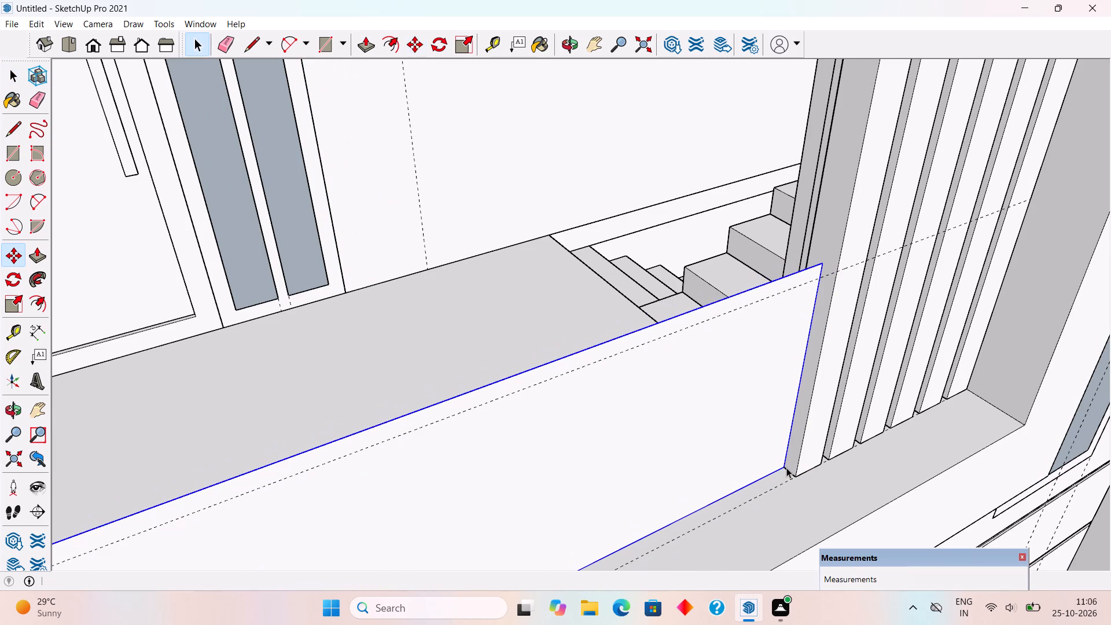
pyautogui.scroll(-9, 786, 468)
pyautogui.click(1083, 471)
# Place a guide about 3' above the bottom edge of the first post's side face, level with the railing panel's top corner.
pyautogui.scroll(-1, 601, 380)
pyautogui.moveTo(601, 380); pyautogui.dragTo(638, 408, button='middle')
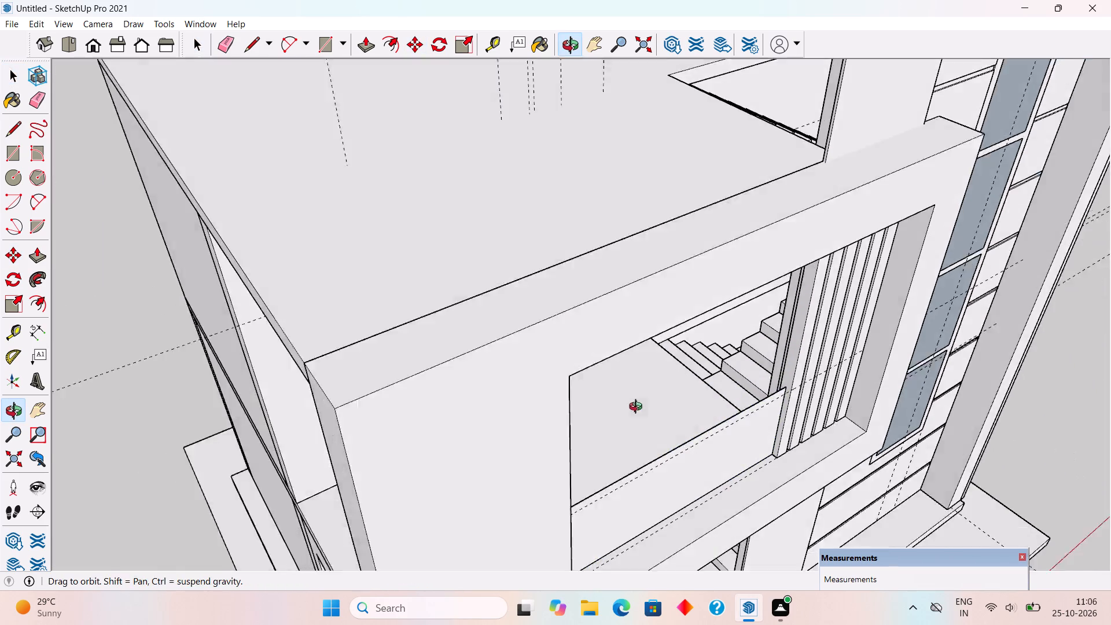
pyautogui.moveTo(638, 408); pyautogui.dragTo(654, 411, button='middle')
pyautogui.scroll(20, 797, 383)
pyautogui.scroll(4, 797, 383)
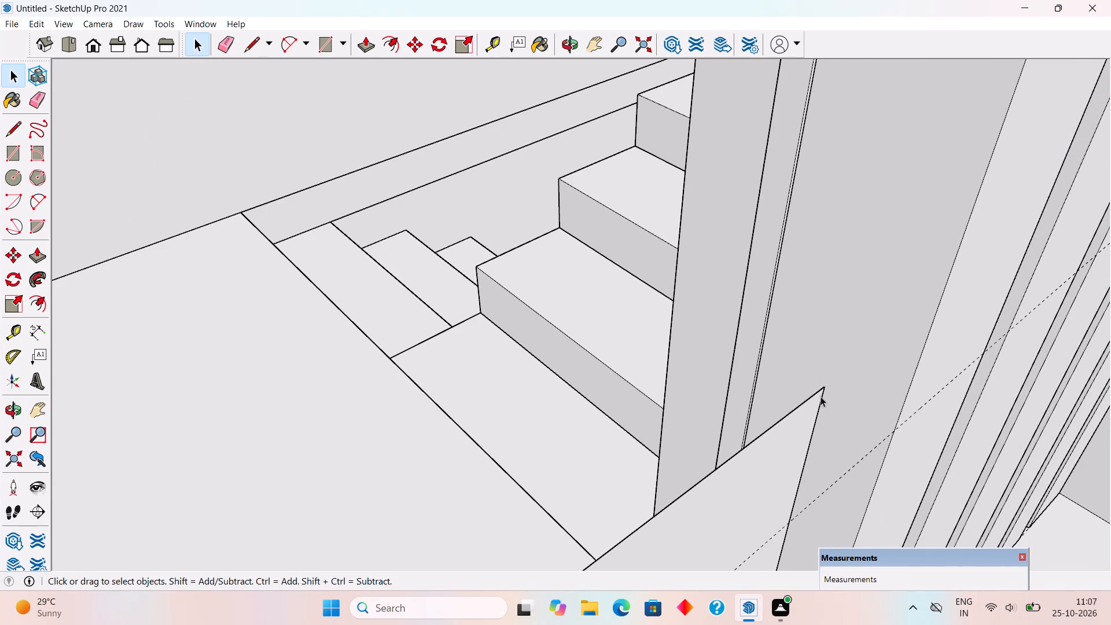
pyautogui.press('t')
pyautogui.scroll(-3, 807, 278)
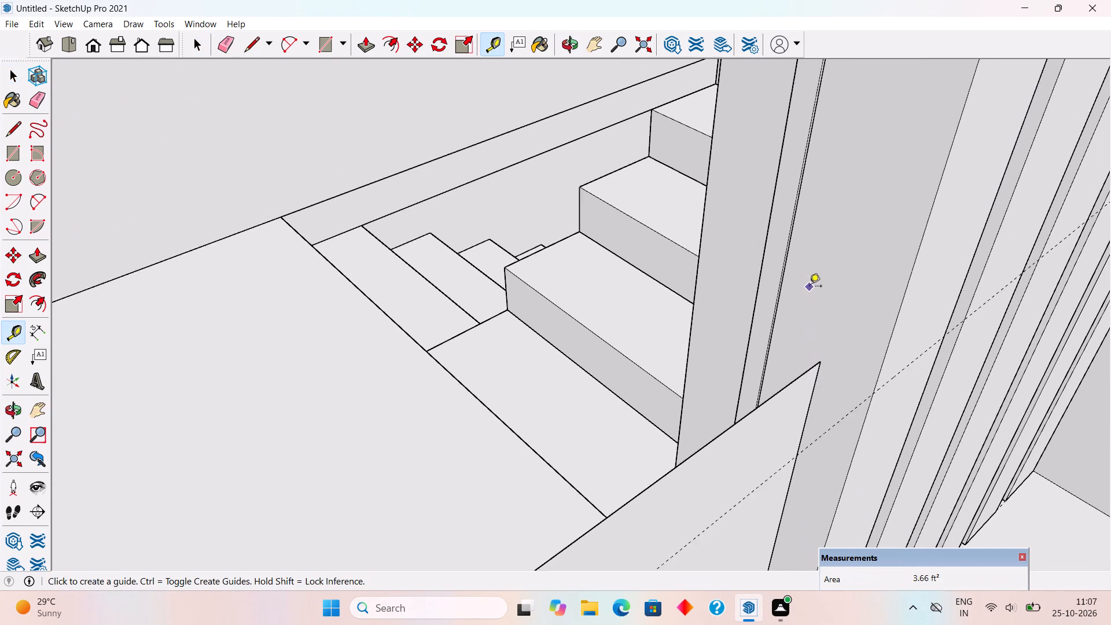
pyautogui.scroll(-4, 810, 289)
pyautogui.scroll(-4, 797, 428)
pyautogui.scroll(-3, 787, 495)
pyautogui.scroll(-3, 744, 419)
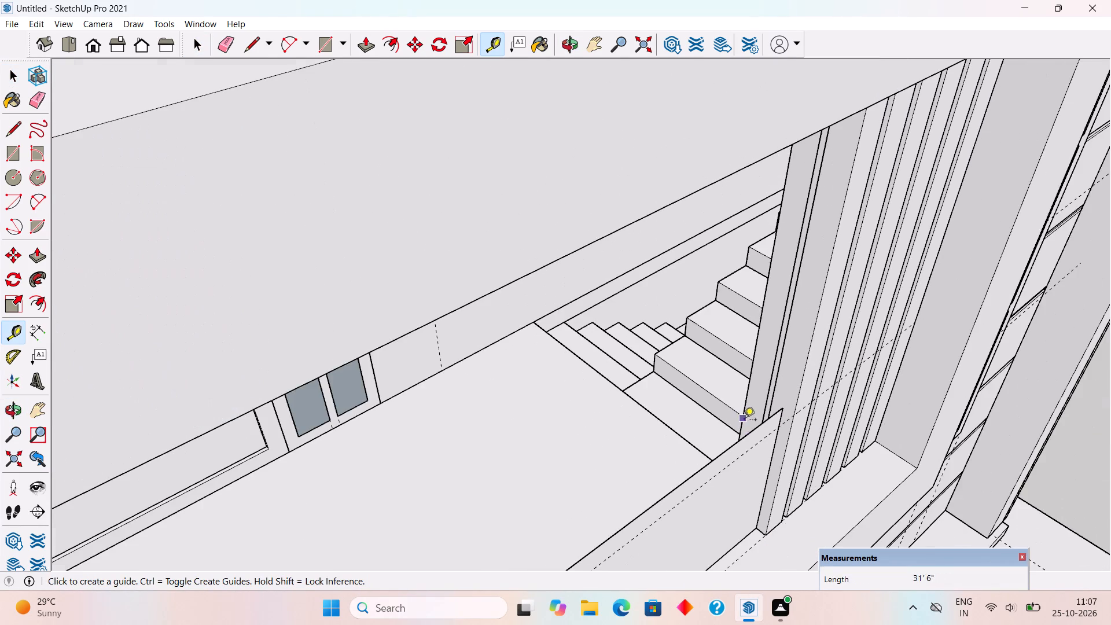
pyautogui.scroll(-1, 744, 421)
pyautogui.scroll(9, 773, 549)
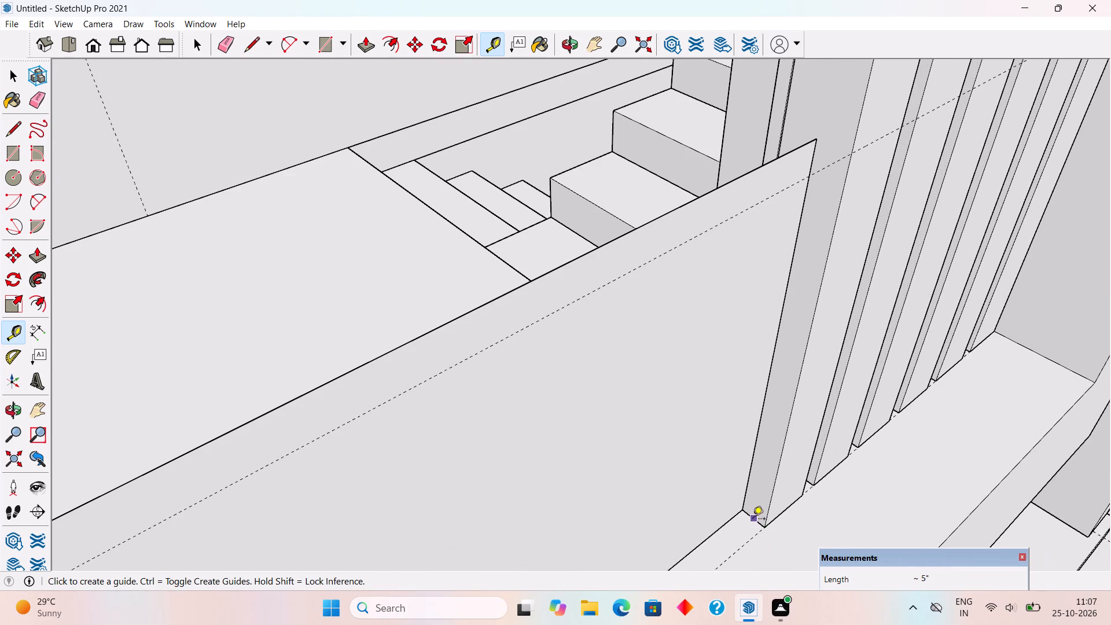
pyautogui.click(753, 520)
pyautogui.scroll(-4, 748, 462)
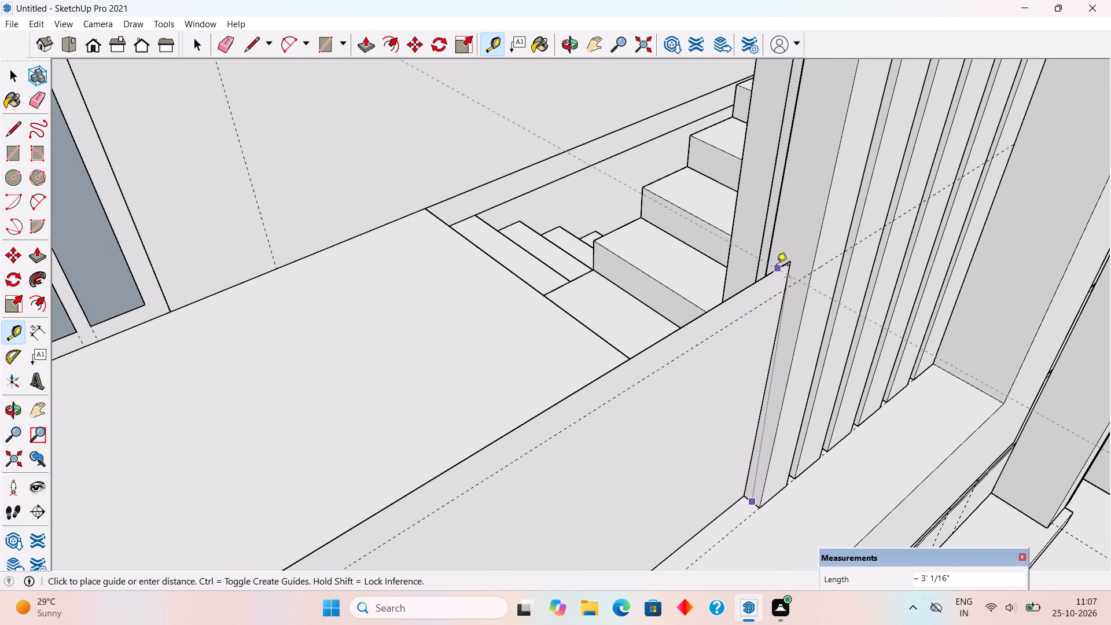
pyautogui.click(787, 260)
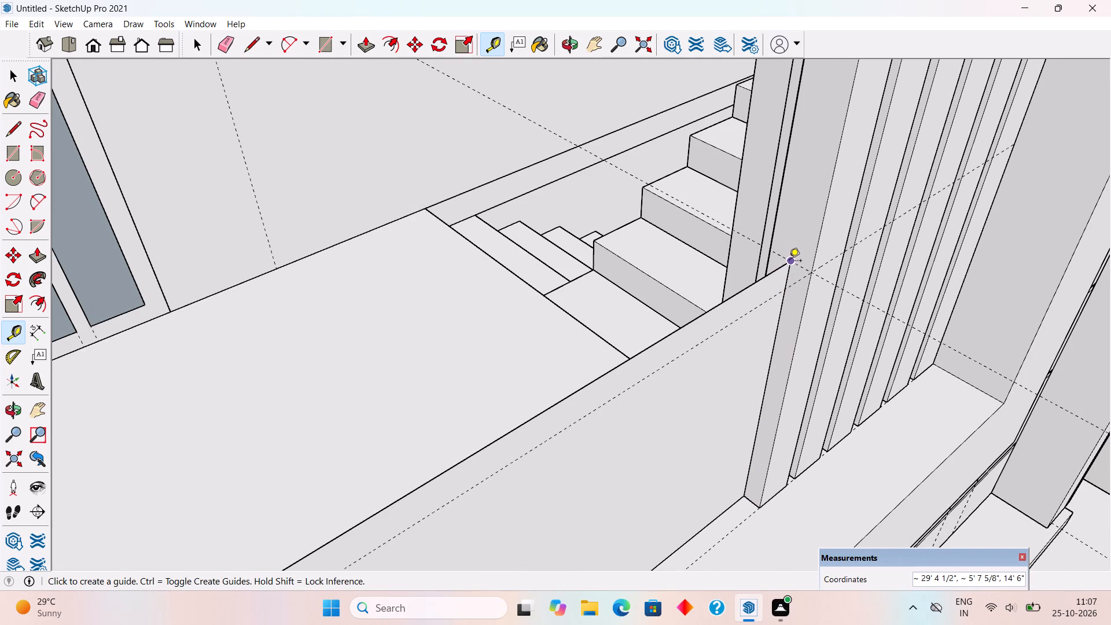
# Draw a rectangle about 2 3/8" by 3 7/16" on the first post's side face, sitting on the new guide above the railing panel.
pyautogui.press('r')
pyautogui.scroll(6, 781, 262)
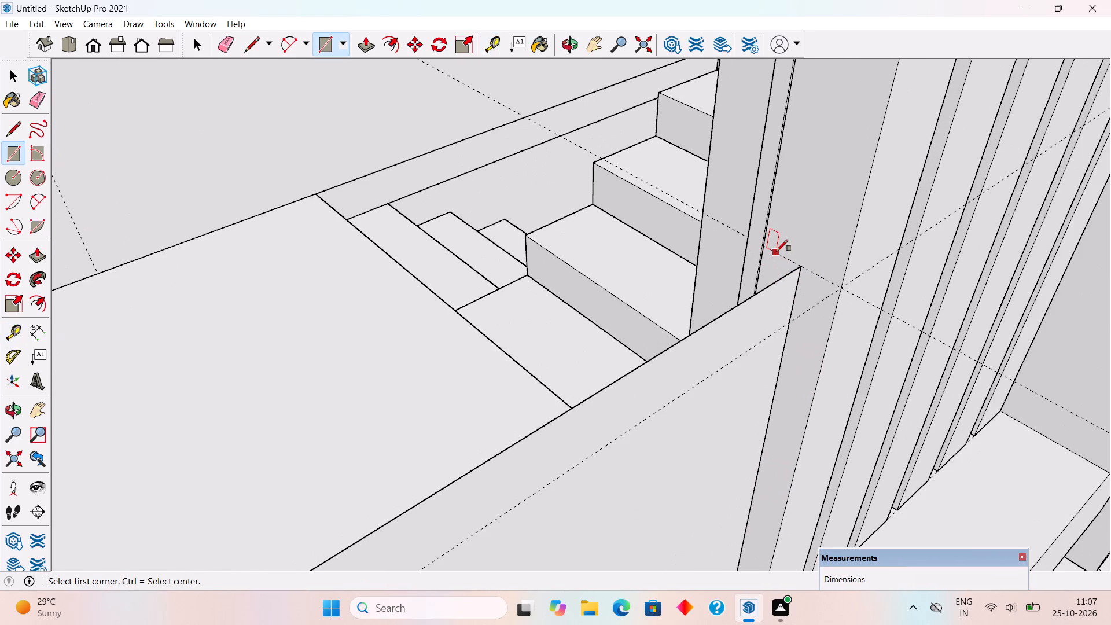
pyautogui.click(777, 251)
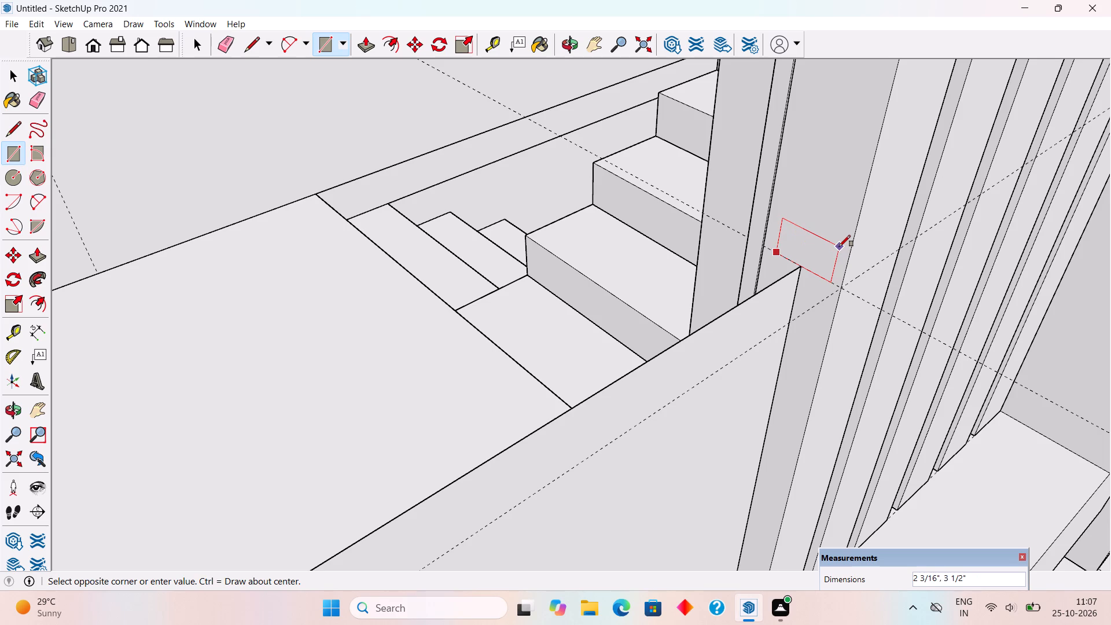
pyautogui.click(839, 243)
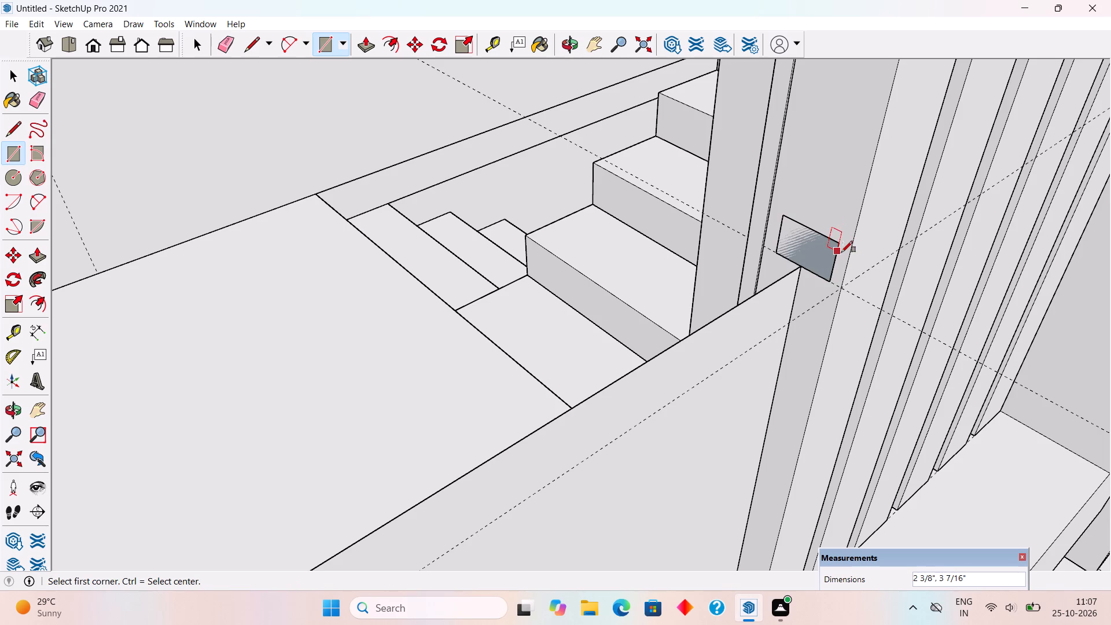
# Extrude the small rectangle about 8' 9 3/4" along the railing panel's top to the opening's far side wall, forming a handrail.
pyautogui.press('p')
pyautogui.click(821, 260)
pyautogui.scroll(-3, 767, 292)
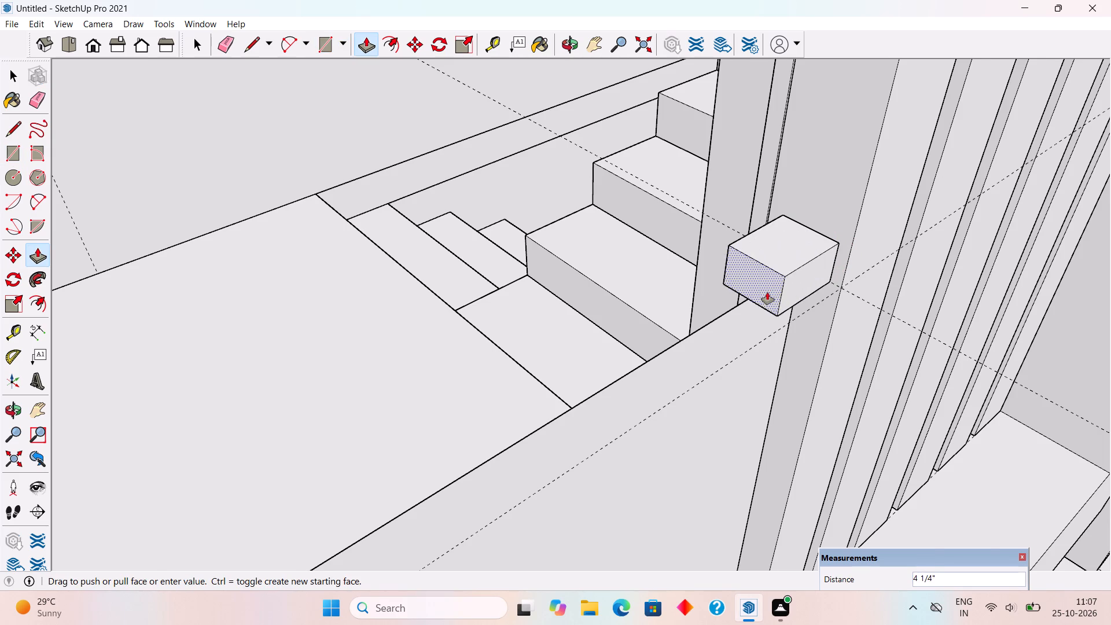
pyautogui.scroll(-19, 767, 292)
pyautogui.moveTo(676, 374); pyautogui.dragTo(491, 337, button='middle')
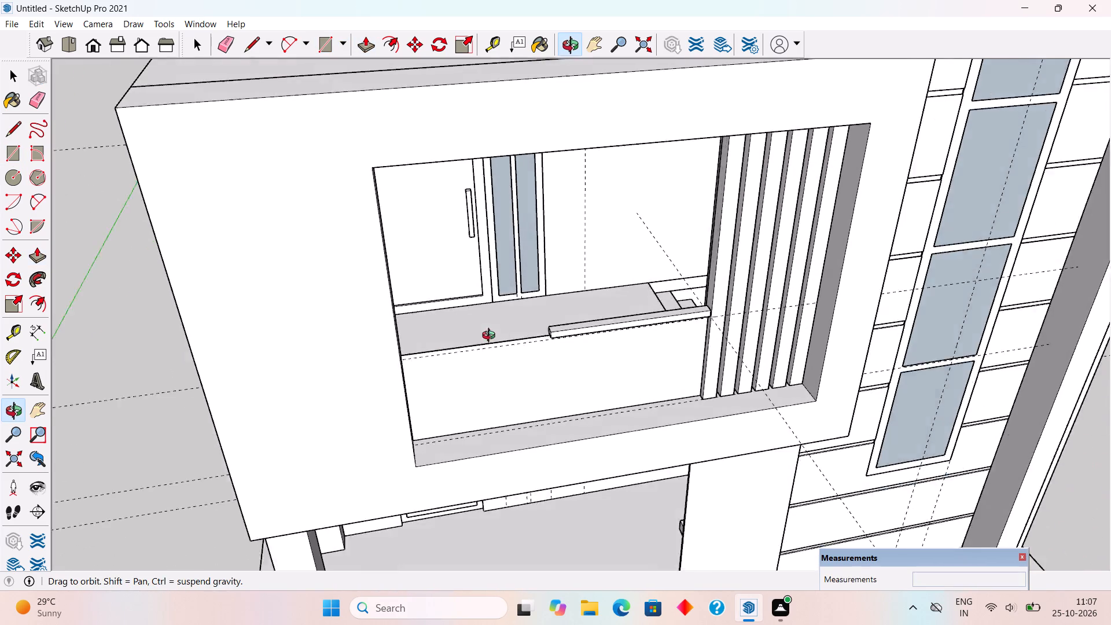
pyautogui.moveTo(491, 337); pyautogui.dragTo(454, 341, button='middle')
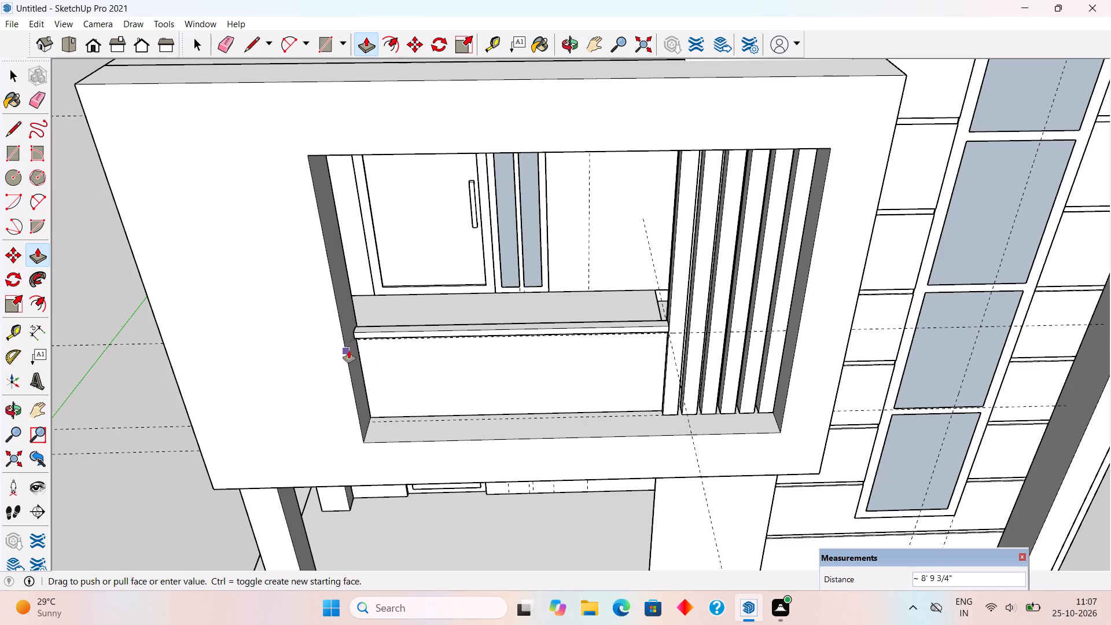
pyautogui.click(349, 351)
pyautogui.press('space')
# Make the handrail's connected faces and edges into a group.
pyautogui.moveTo(592, 330); pyautogui.dragTo(564, 224, button='middle')
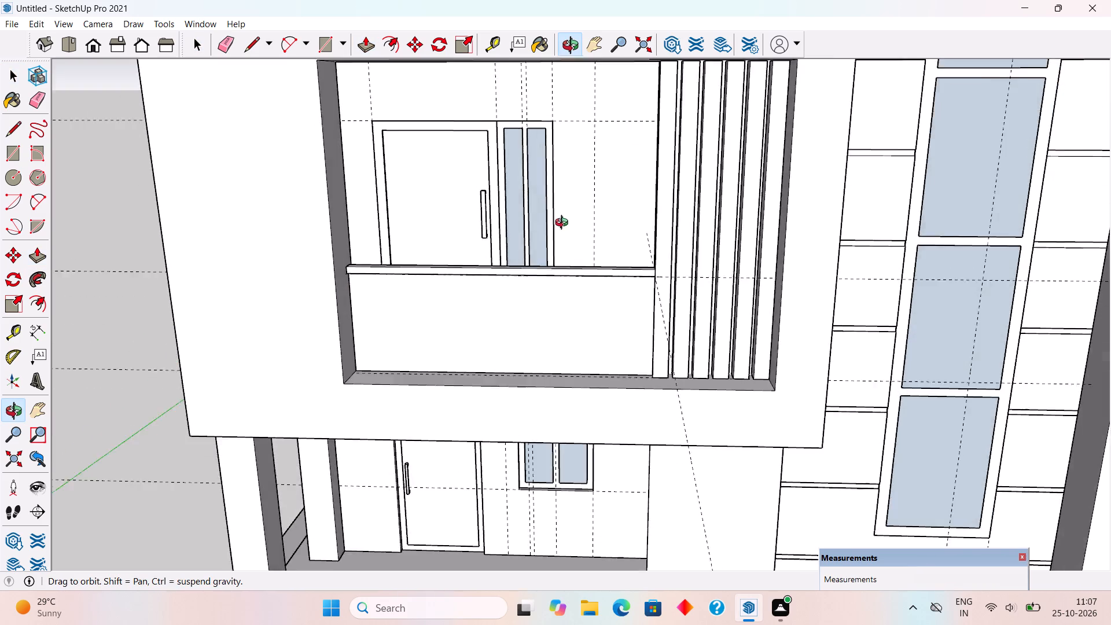
pyautogui.moveTo(564, 224); pyautogui.dragTo(559, 177, button='middle')
pyautogui.scroll(5, 599, 238)
pyautogui.doubleClick(611, 249)
pyautogui.doubleClick(611, 249)
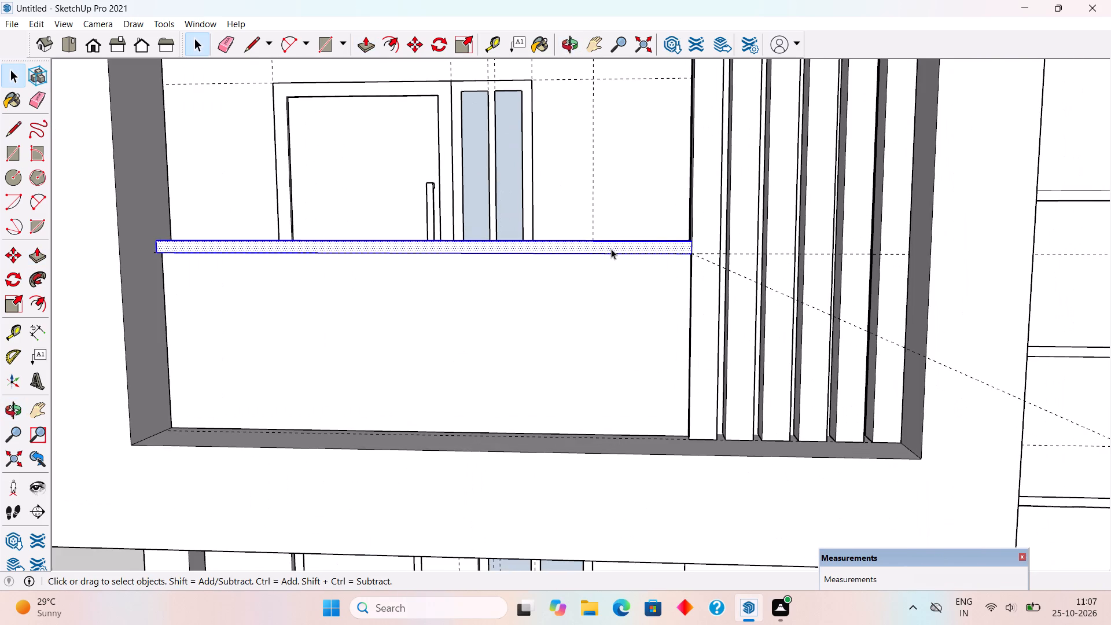
pyautogui.rightClick(611, 249)
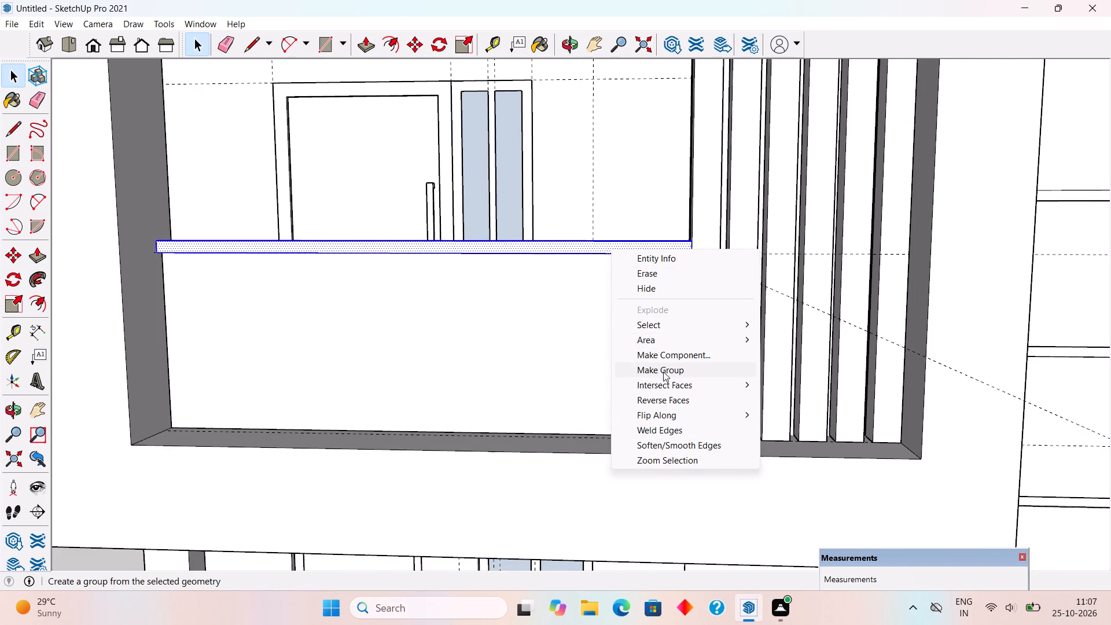
pyautogui.click(663, 372)
# Deselect the handrail and examine the balcony railing and the whole house from the front, above and the side.
pyautogui.moveTo(683, 332); pyautogui.dragTo(792, 266, button='middle')
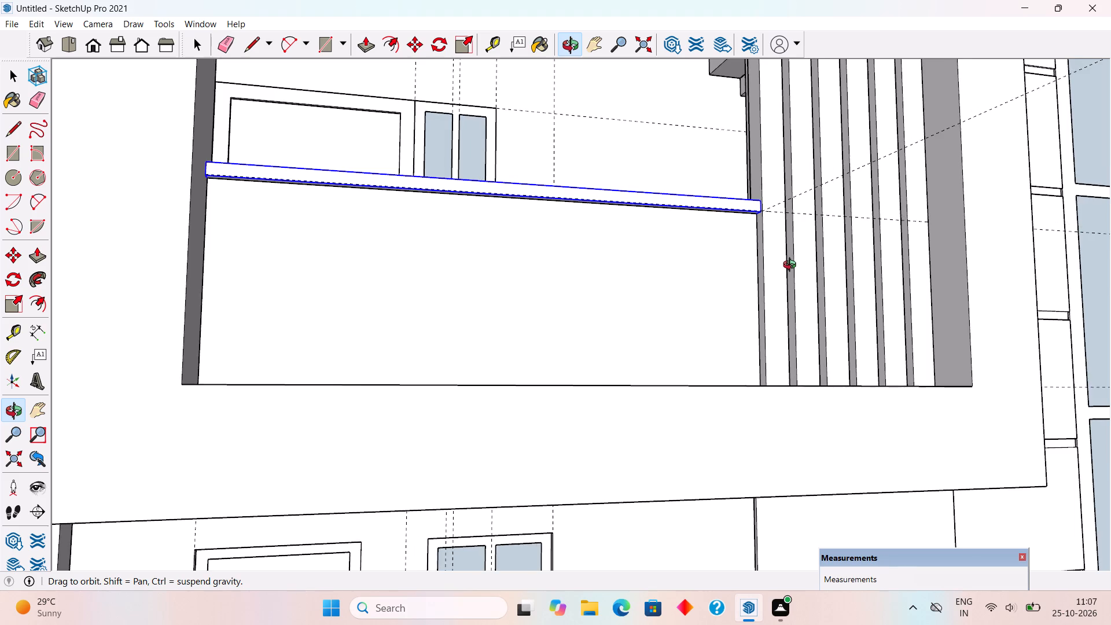
pyautogui.moveTo(792, 266); pyautogui.dragTo(620, 411, button='middle')
pyautogui.scroll(-2, 620, 411)
pyautogui.scroll(-8, 582, 357)
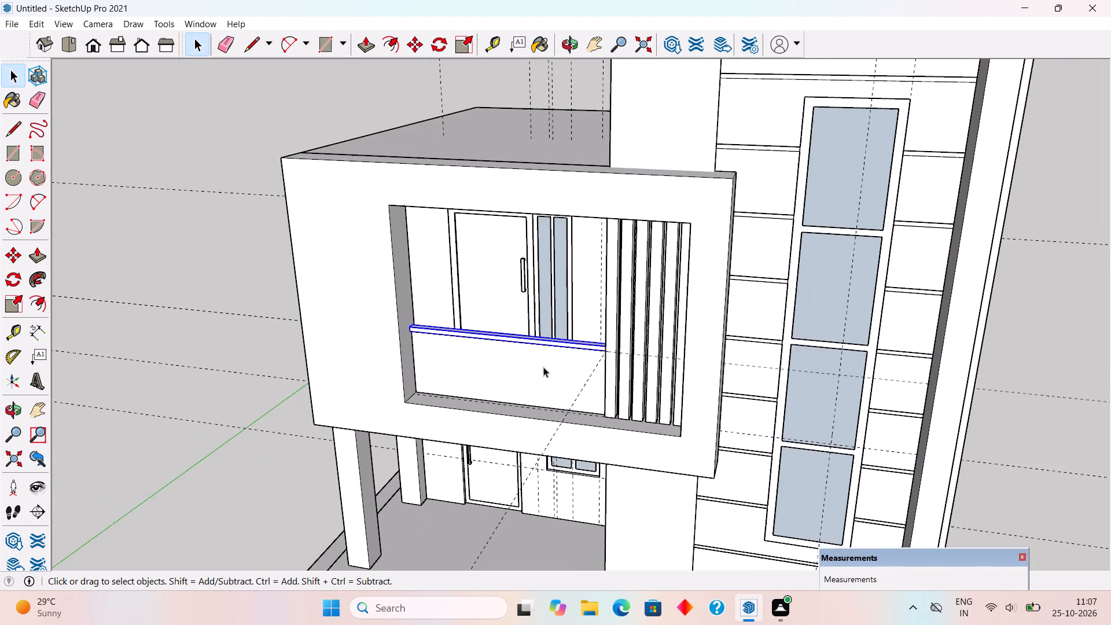
pyautogui.click(218, 387)
pyautogui.moveTo(399, 439); pyautogui.dragTo(444, 417, button='middle')
pyautogui.scroll(-1, 447, 412)
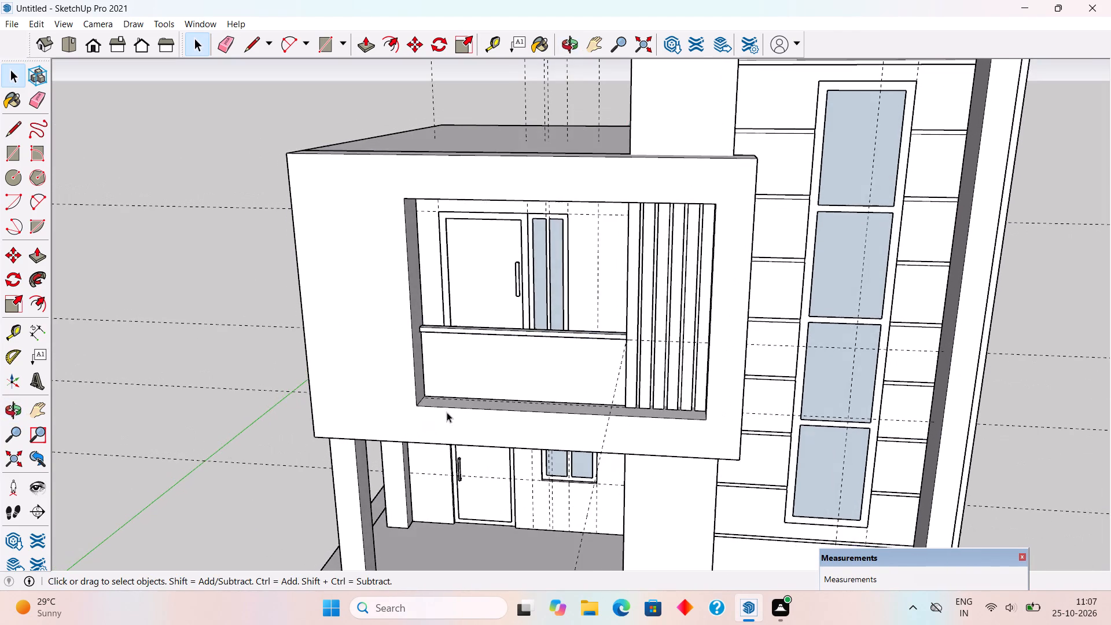
pyautogui.scroll(-4, 507, 512)
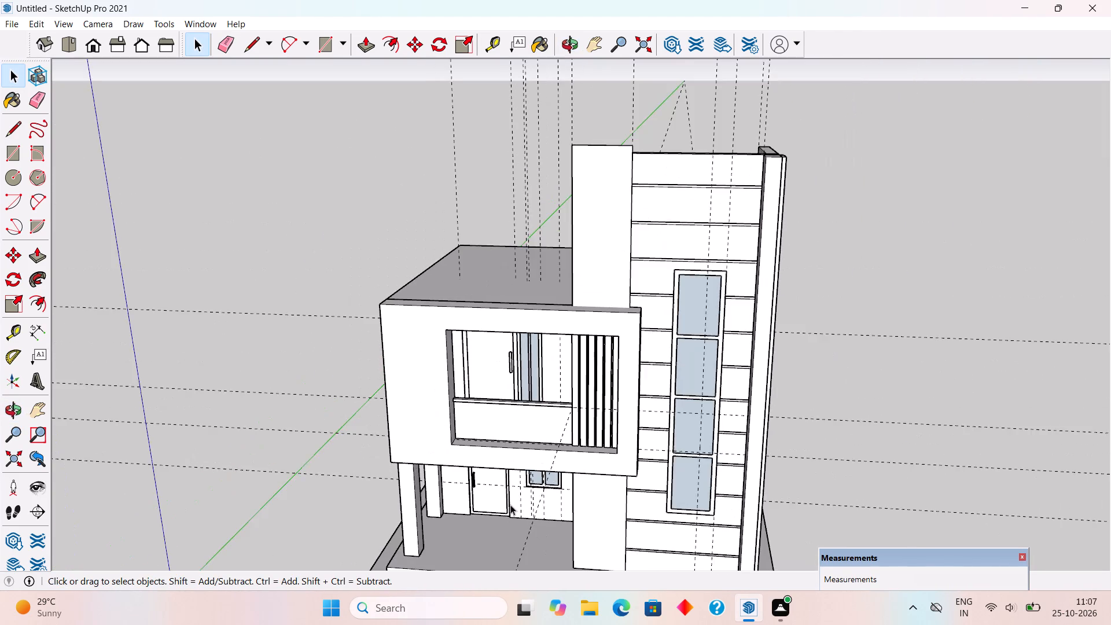
pyautogui.moveTo(532, 503); pyautogui.dragTo(690, 407, button='middle')
pyautogui.moveTo(582, 356); pyautogui.dragTo(475, 318, button='middle')
pyautogui.scroll(-2, 474, 319)
pyautogui.moveTo(477, 343); pyautogui.dragTo(481, 365, button='middle')
pyautogui.scroll(5, 514, 555)
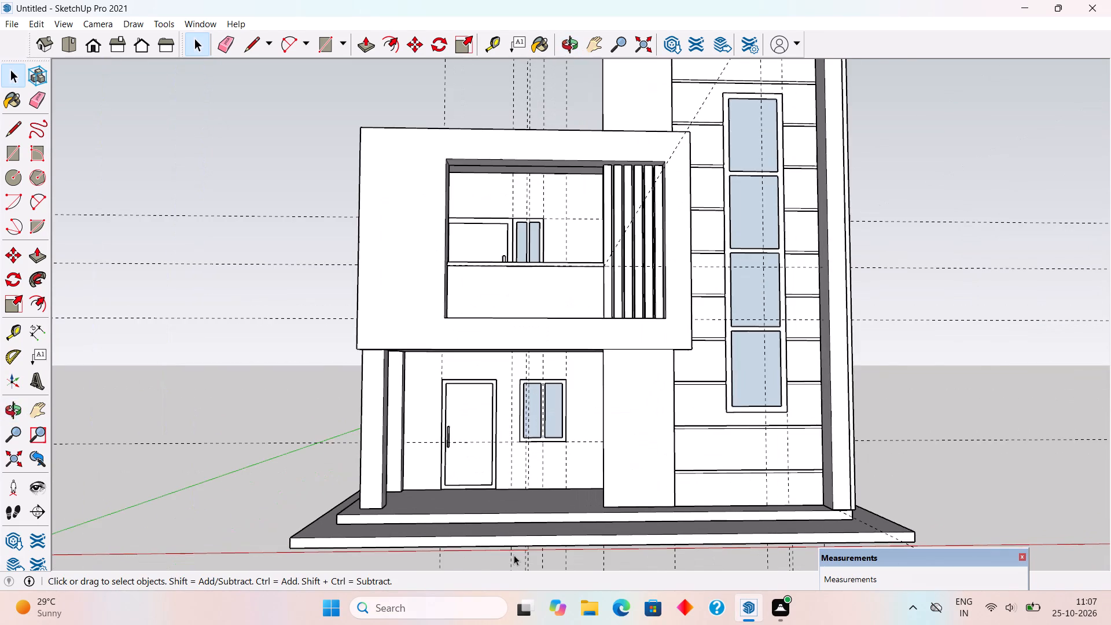
pyautogui.scroll(1, 519, 496)
pyautogui.moveTo(526, 450); pyautogui.dragTo(542, 514, button='middle')
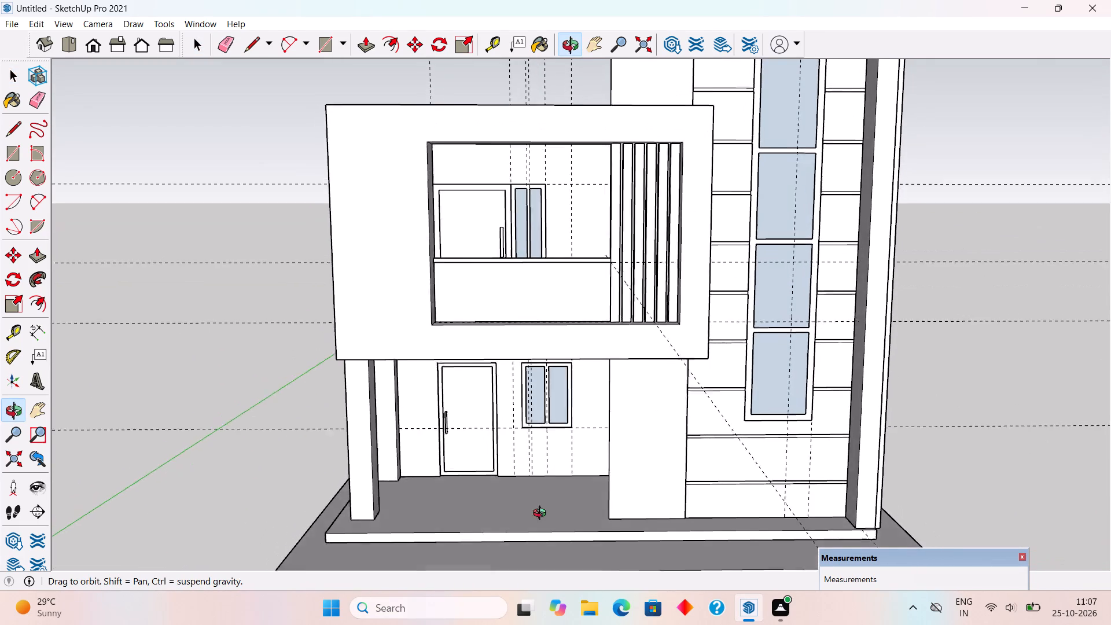
pyautogui.moveTo(542, 514); pyautogui.dragTo(545, 531, button='middle')
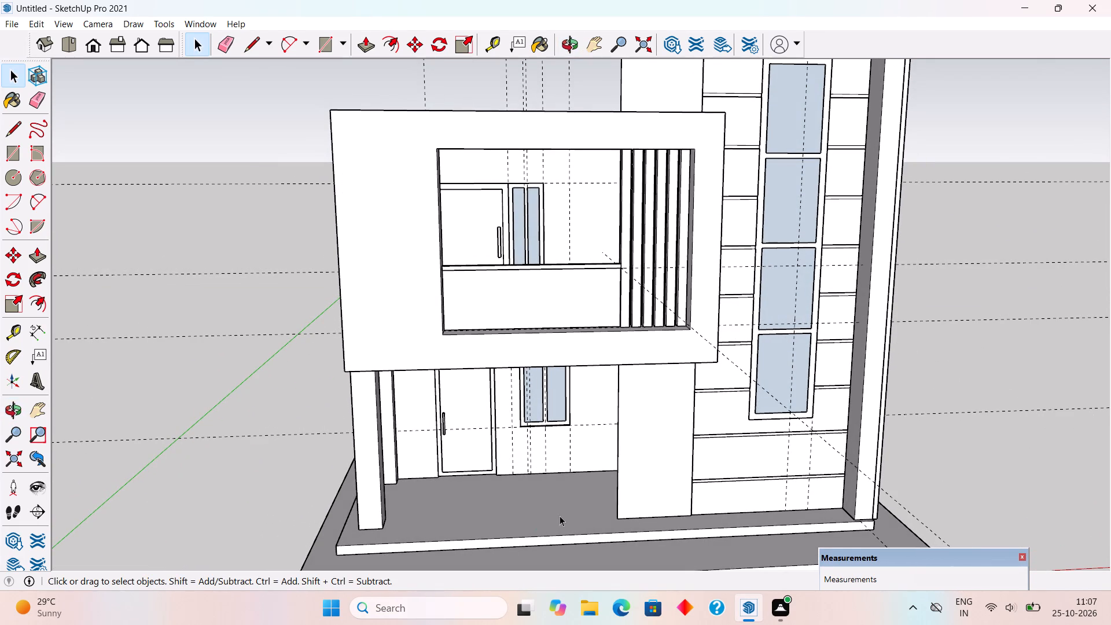
pyautogui.scroll(-2, 555, 535)
pyautogui.moveTo(542, 464); pyautogui.dragTo(538, 403, button='middle')
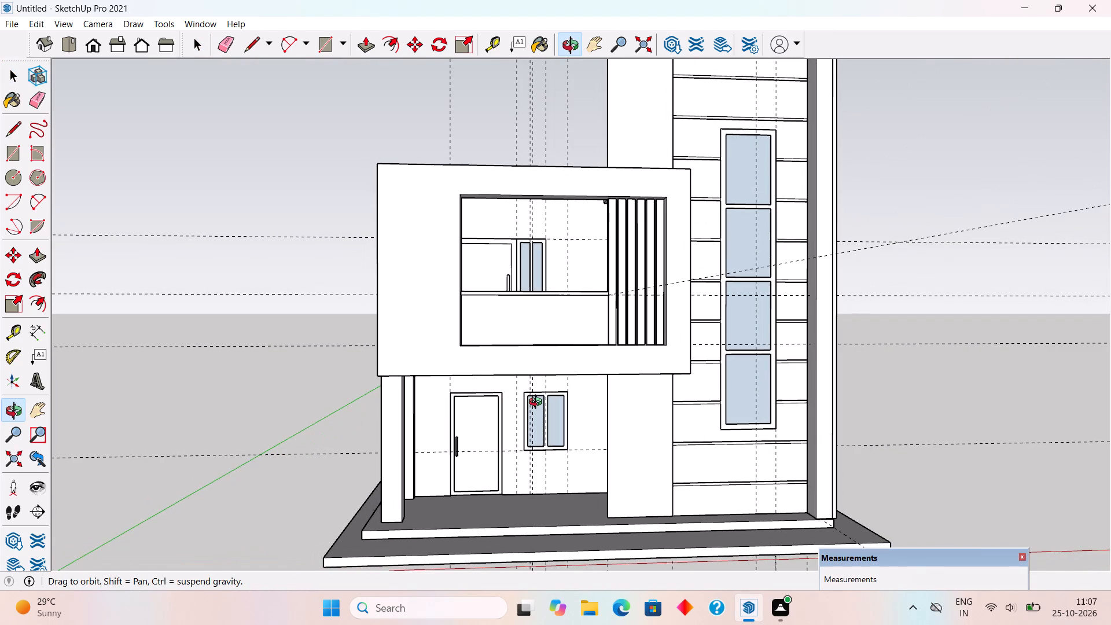
pyautogui.moveTo(538, 403); pyautogui.dragTo(538, 407, button='middle')
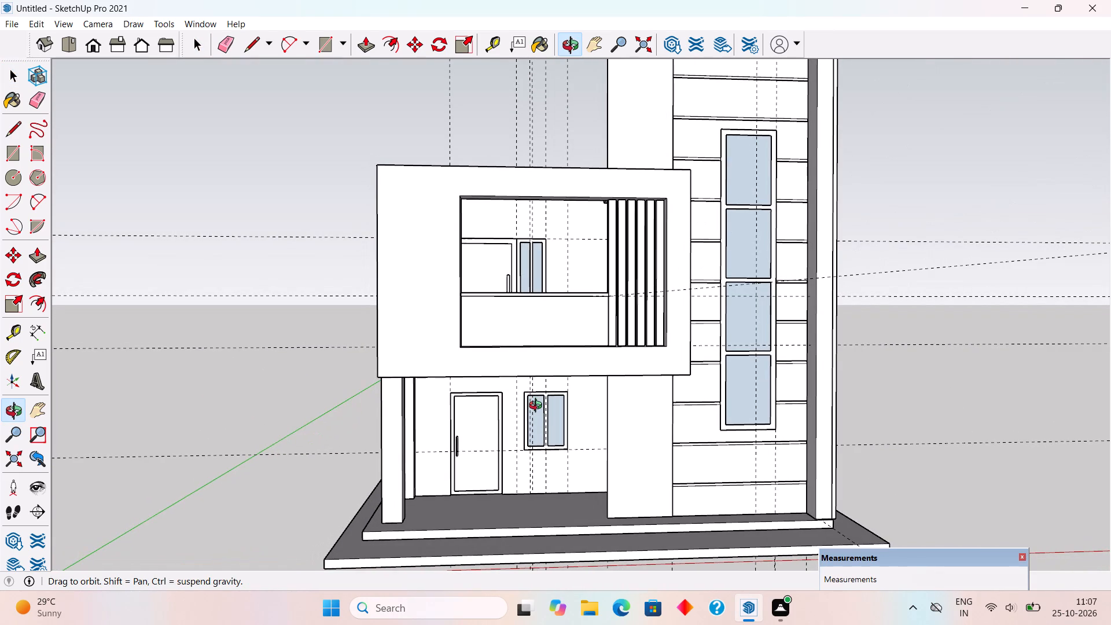
pyautogui.moveTo(538, 407); pyautogui.dragTo(538, 408, button='middle')
pyautogui.scroll(-3, 538, 408)
pyautogui.moveTo(540, 418); pyautogui.dragTo(544, 442, button='middle')
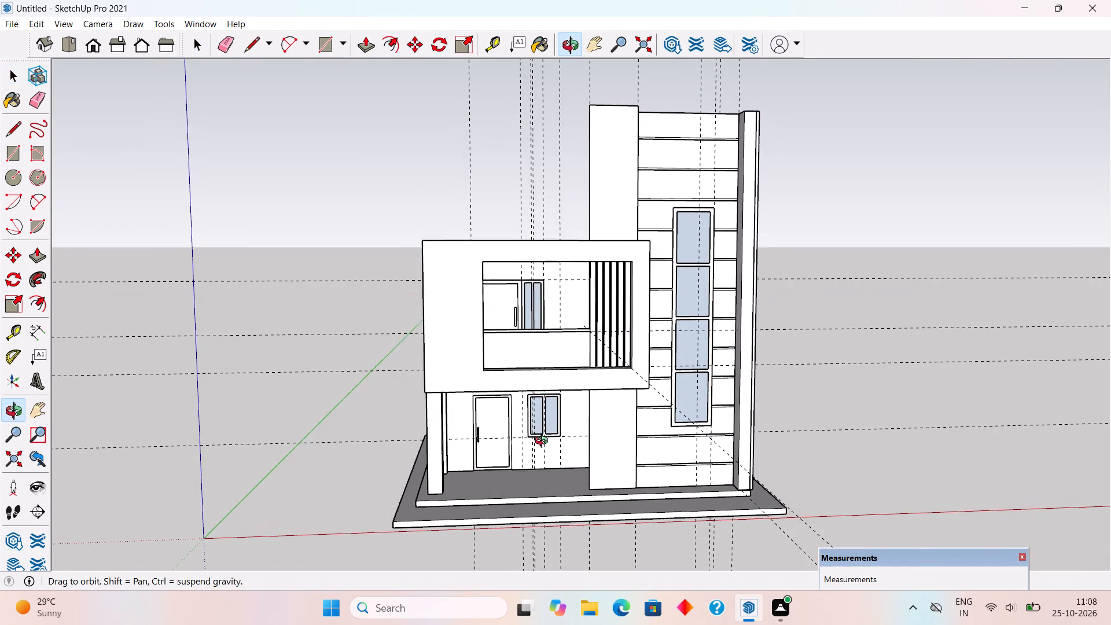
pyautogui.moveTo(544, 442); pyautogui.dragTo(553, 468, button='middle')
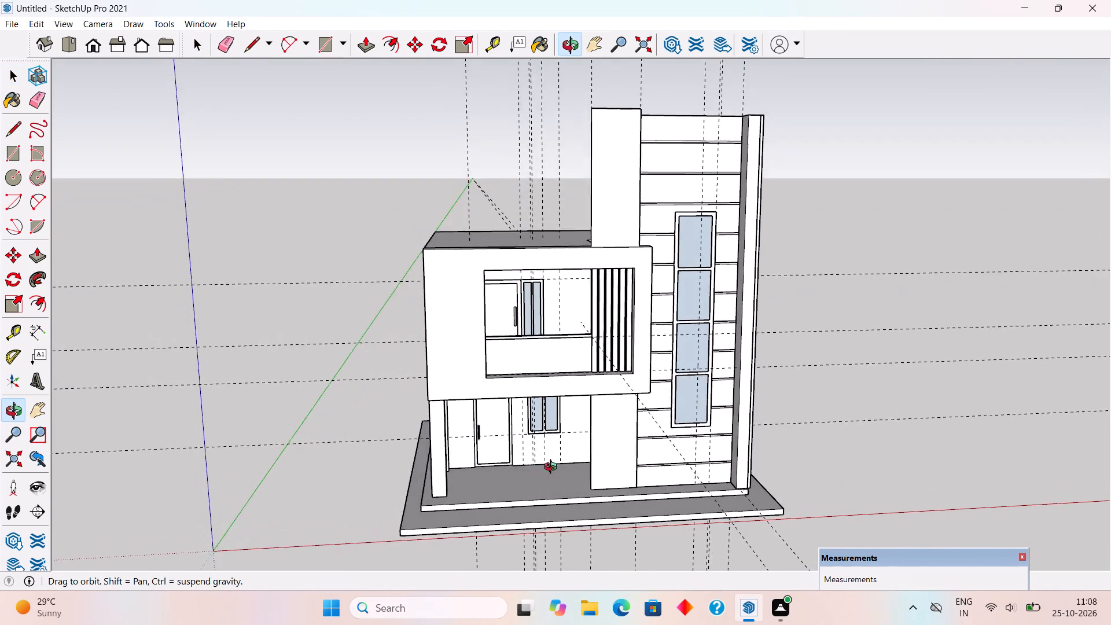
pyautogui.moveTo(553, 468); pyautogui.dragTo(574, 503, button='middle')
pyautogui.scroll(7, 573, 339)
pyautogui.scroll(-8, 567, 320)
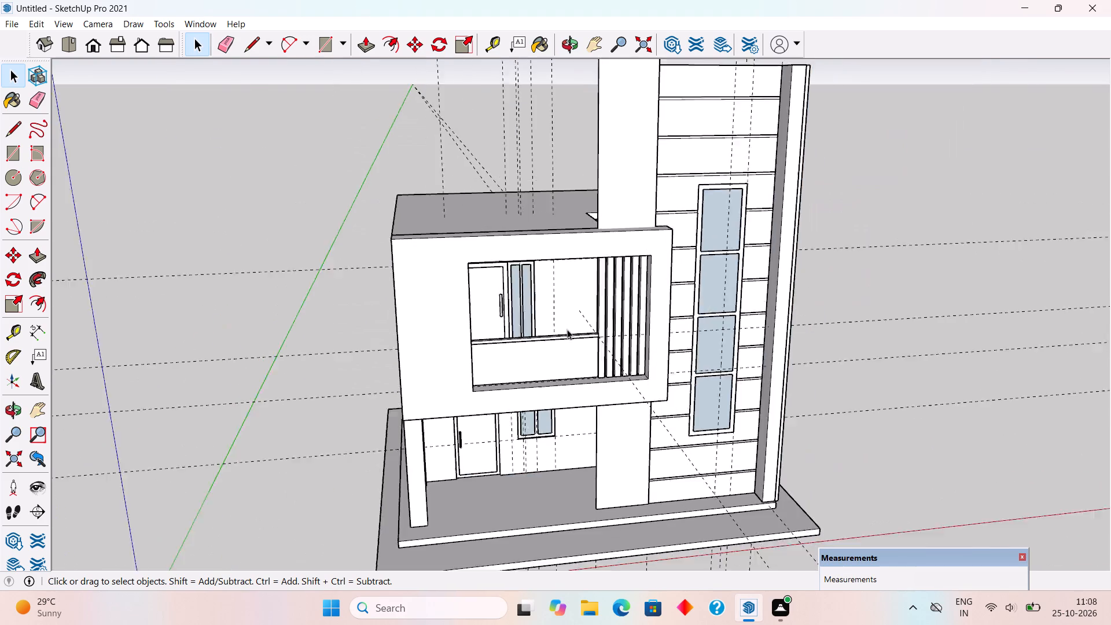
pyautogui.scroll(-2, 567, 329)
pyautogui.moveTo(567, 329); pyautogui.dragTo(760, 381, button='middle')
pyautogui.moveTo(544, 328); pyautogui.dragTo(635, 328, button='middle')
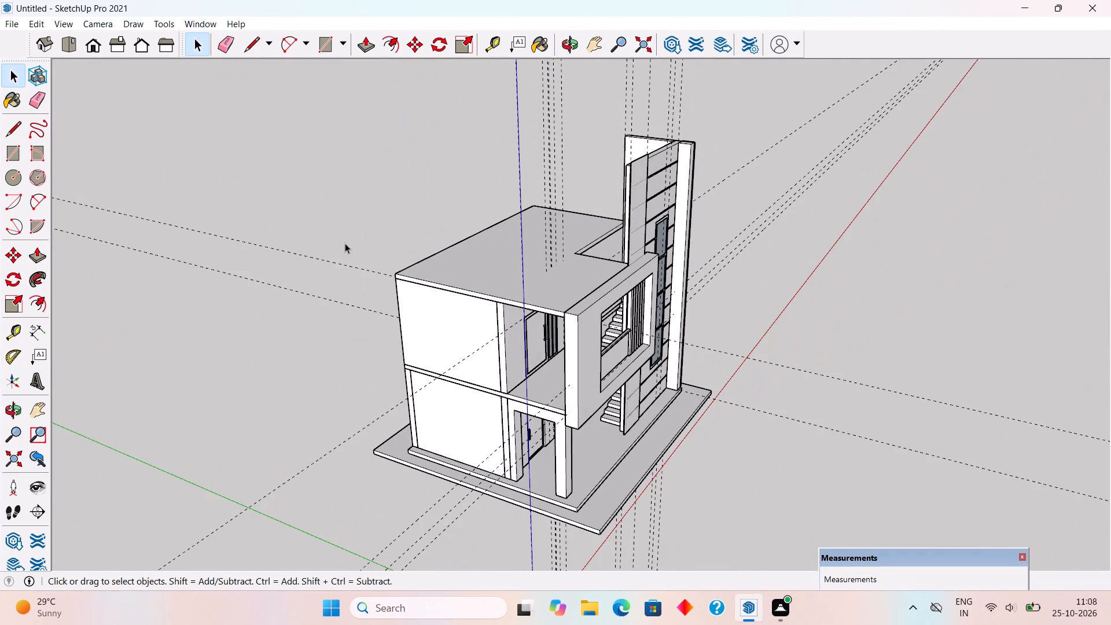
# Place a guide on the roof 9" inward from the front balcony frame's inner edge, through the wall corner at the stair opening.
pyautogui.moveTo(418, 249); pyautogui.dragTo(667, 284, button='middle')
pyautogui.scroll(11, 657, 284)
pyautogui.moveTo(646, 244); pyautogui.dragTo(660, 348, button='middle')
pyautogui.scroll(5, 645, 322)
pyautogui.scroll(3, 586, 233)
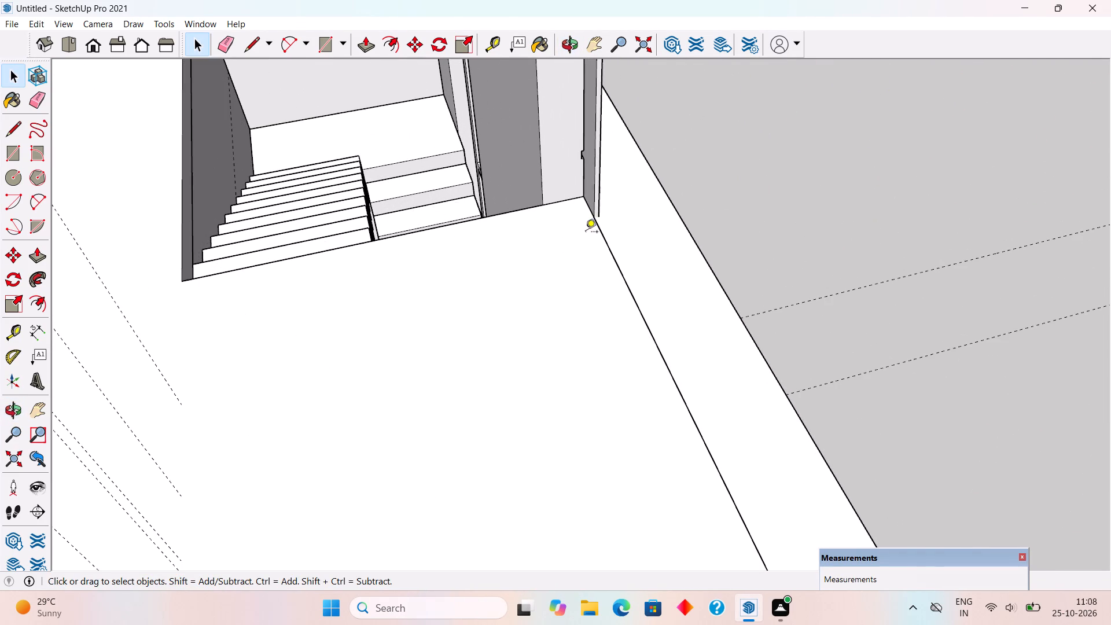
pyautogui.press('t')
pyautogui.click(608, 248)
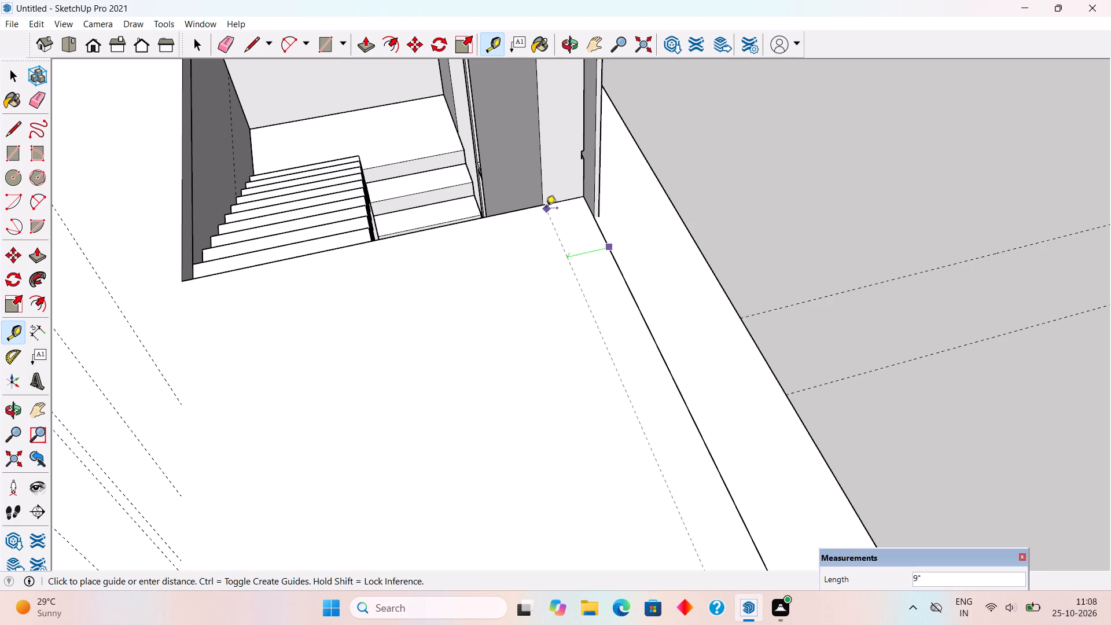
pyautogui.click(545, 208)
# Draw a 14' 1" by 9" rectangle on the roof between the guide and the front frame, from the stair opening to the roof's side edge.
pyautogui.press('r')
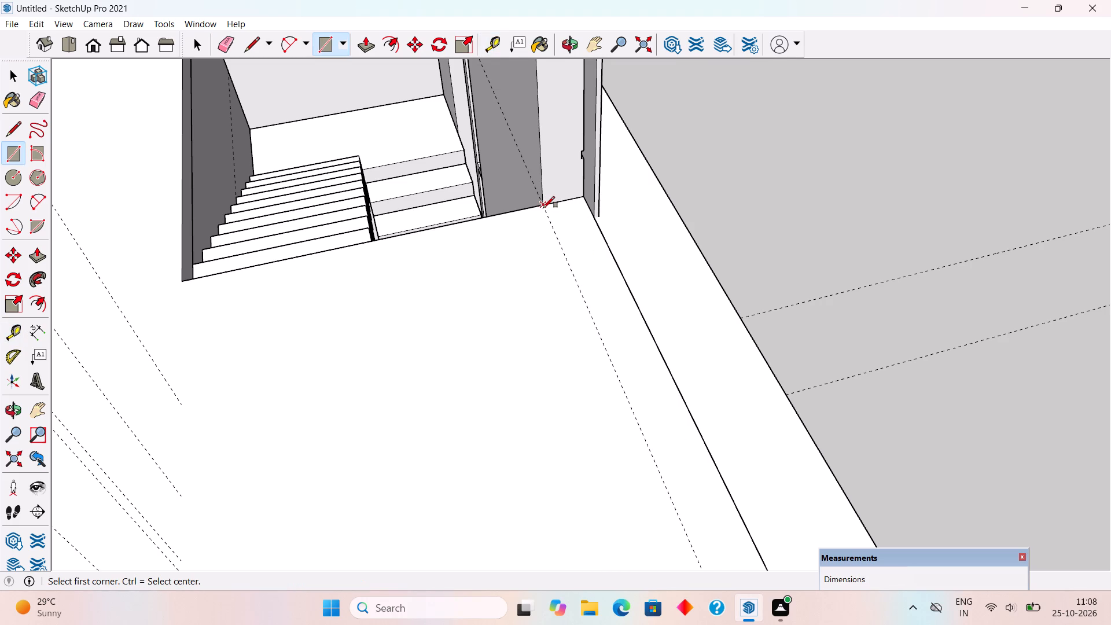
pyautogui.click(544, 207)
pyautogui.scroll(-8, 544, 207)
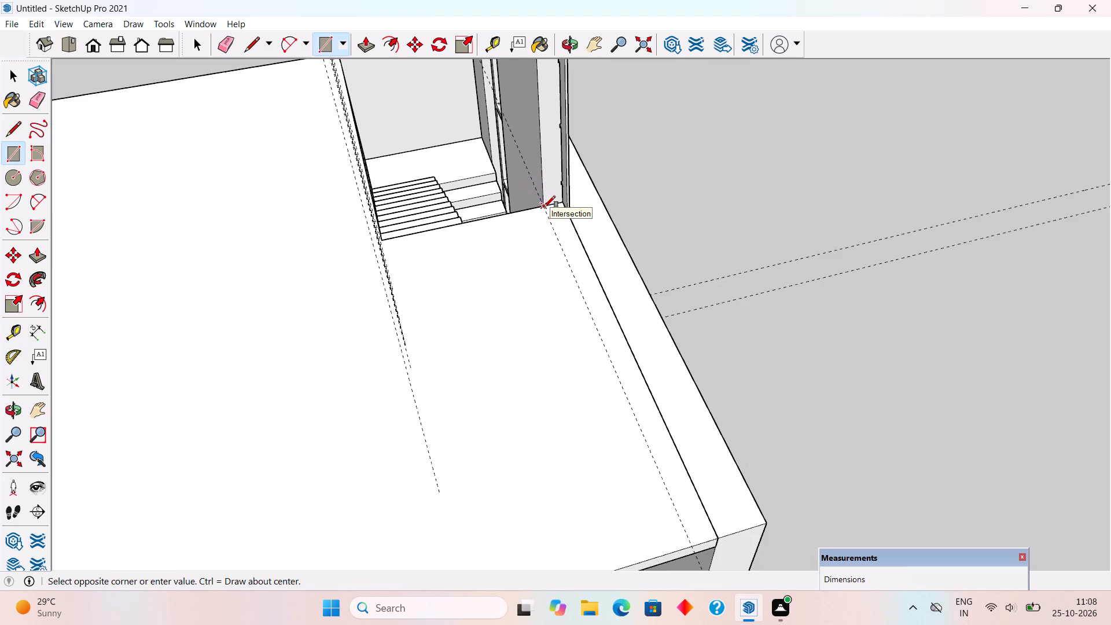
pyautogui.scroll(-4, 544, 207)
pyautogui.scroll(6, 646, 403)
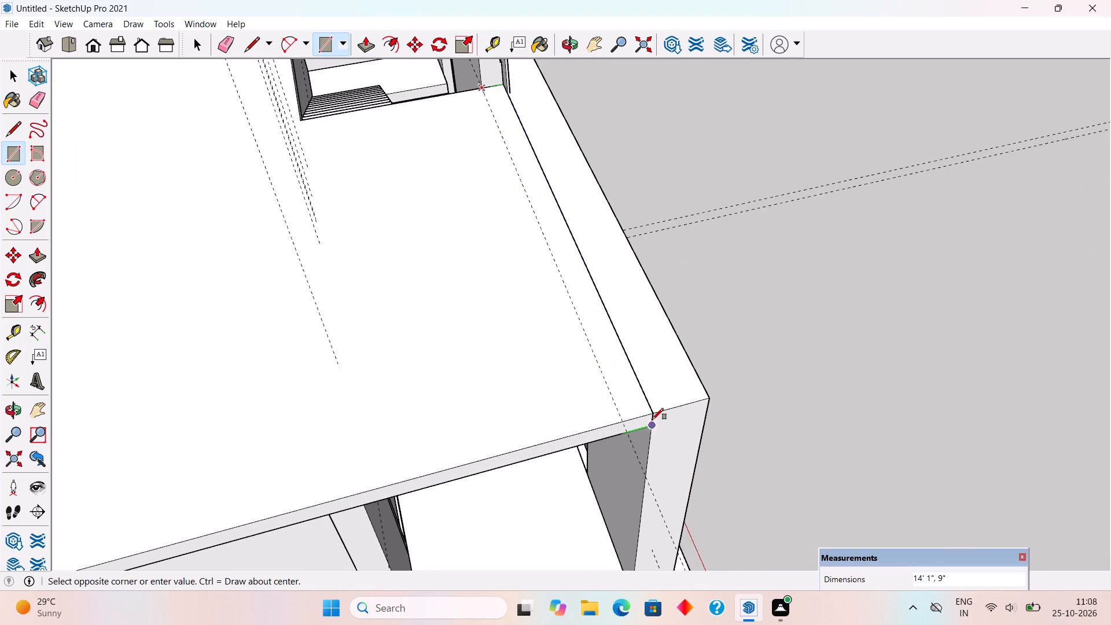
pyautogui.click(653, 413)
# Extrude the 9" wide roof strip 3' upward into a front parapet wall.
pyautogui.press('p')
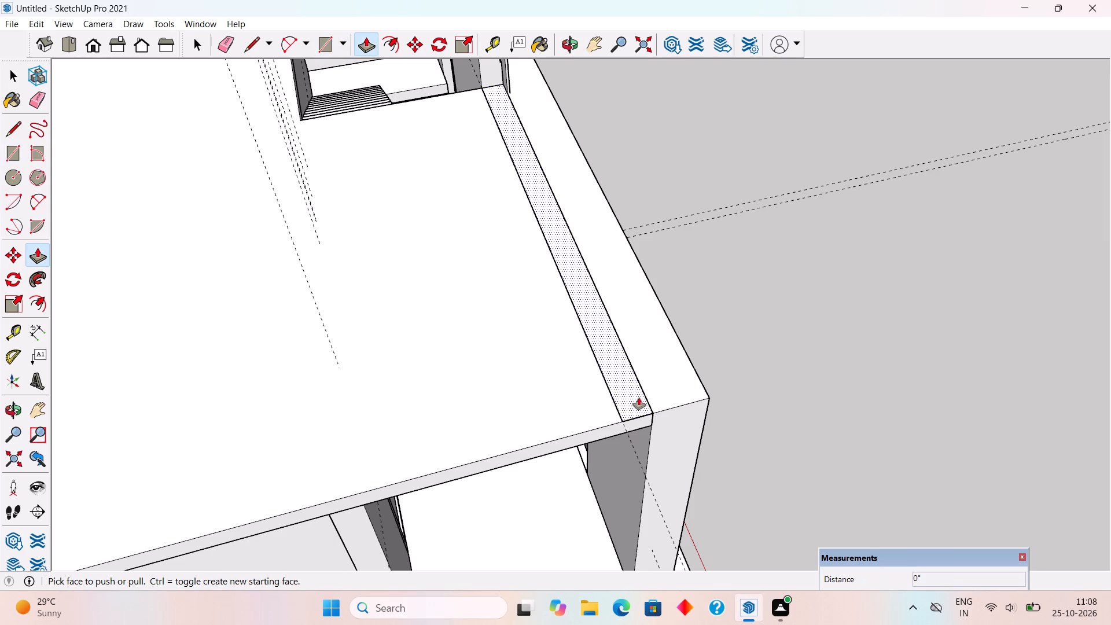
pyautogui.click(639, 398)
pyautogui.write("3'")
pyautogui.press('Return')
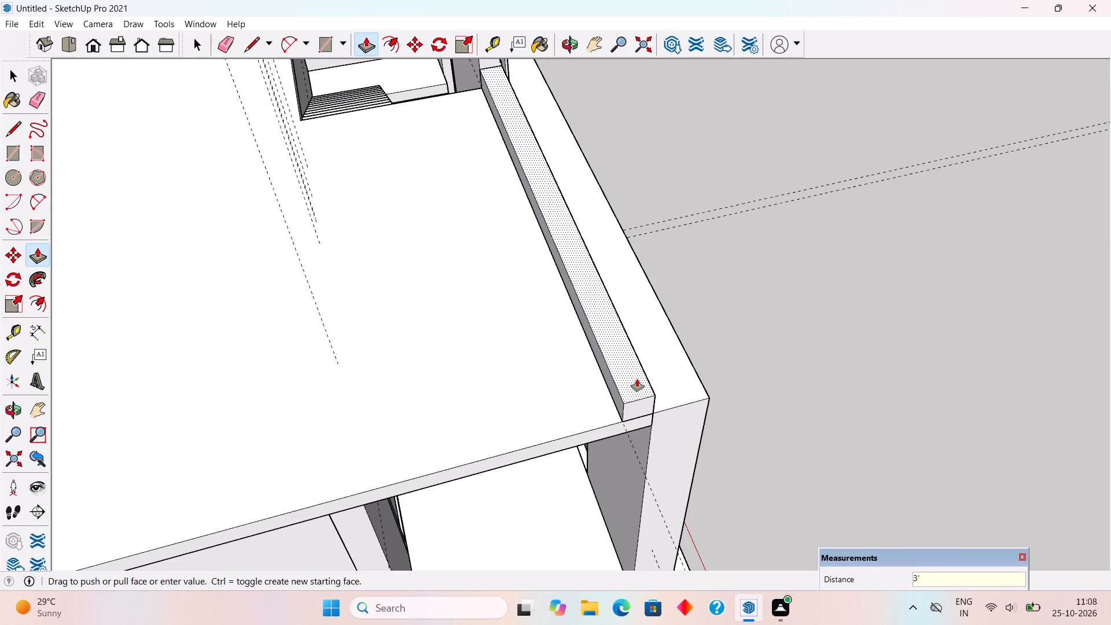
# Make the parapet wall's connected faces and edges into a group.
pyautogui.press('space')
pyautogui.tripleClick(637, 379)
pyautogui.rightClick(637, 379)
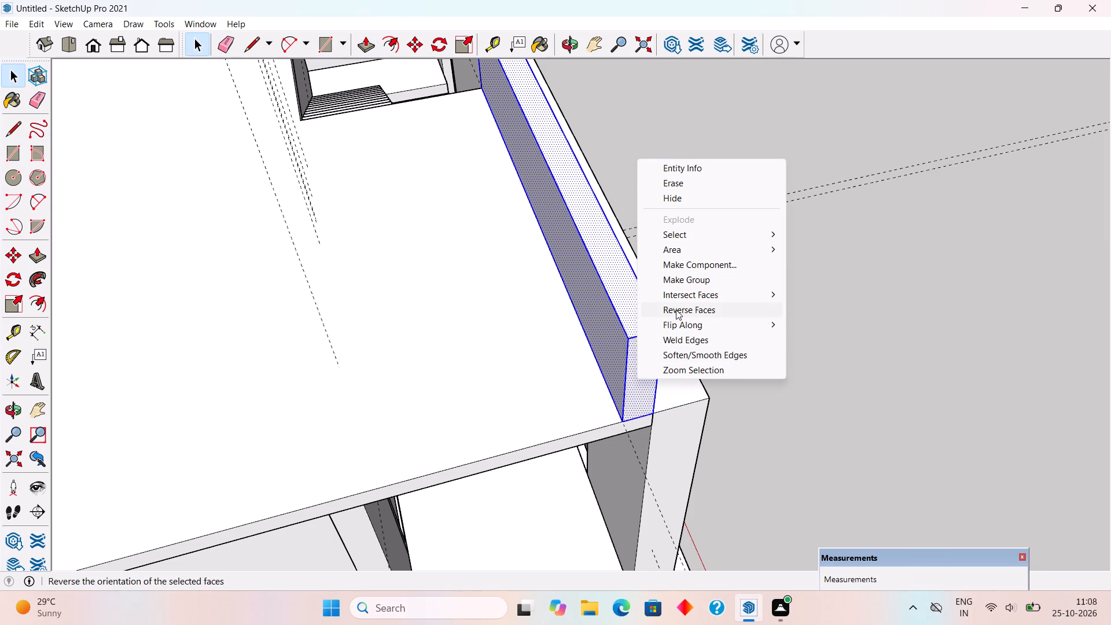
pyautogui.click(684, 282)
# Deselect the parapet and examine the whole front elevation and the roof's front edge from several angles.
pyautogui.scroll(-6, 797, 328)
pyautogui.moveTo(776, 355); pyautogui.dragTo(376, 278, button='middle')
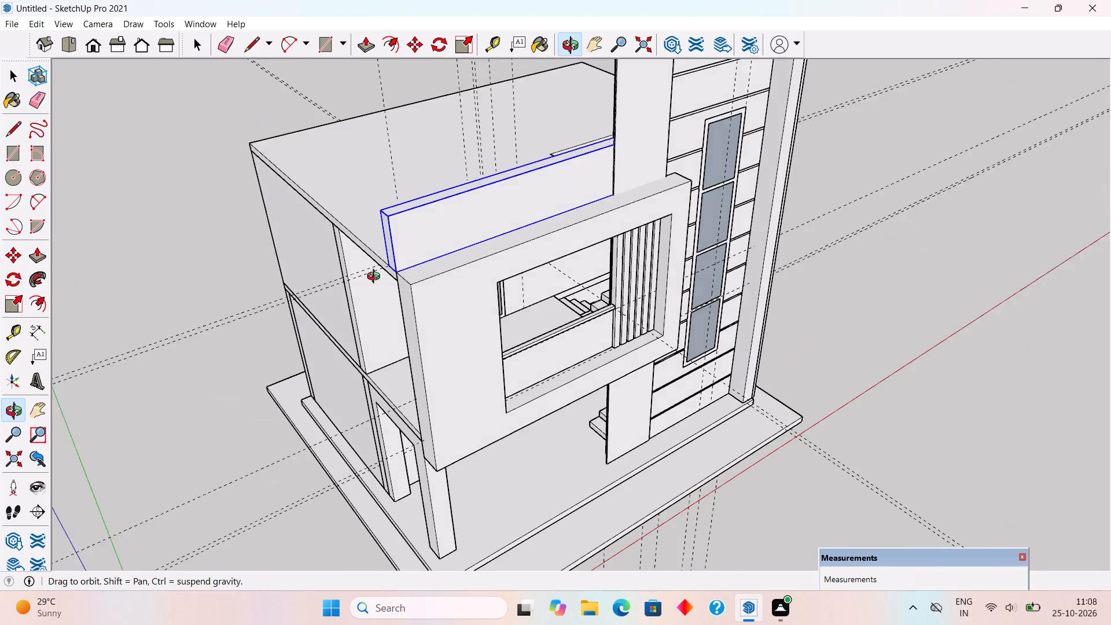
pyautogui.moveTo(376, 278); pyautogui.dragTo(374, 275, button='middle')
pyautogui.moveTo(420, 306); pyautogui.dragTo(233, 200, button='middle')
pyautogui.click(231, 252)
pyautogui.scroll(-6, 296, 310)
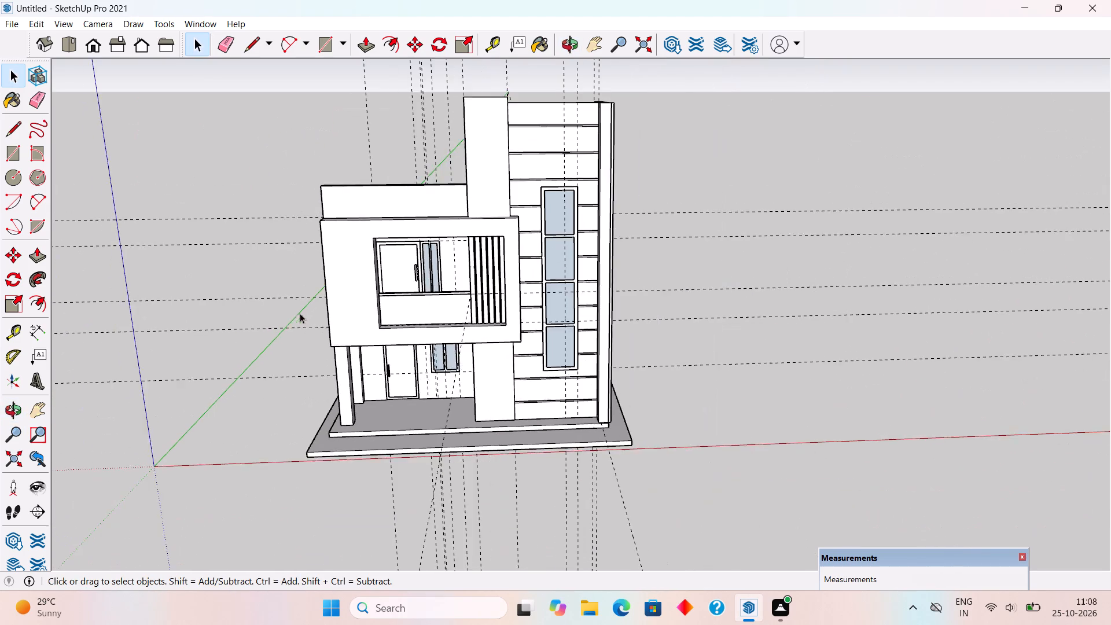
pyautogui.moveTo(368, 347); pyautogui.dragTo(371, 240, button='middle')
pyautogui.scroll(-1, 371, 240)
pyautogui.scroll(5, 365, 223)
pyautogui.scroll(-5, 365, 221)
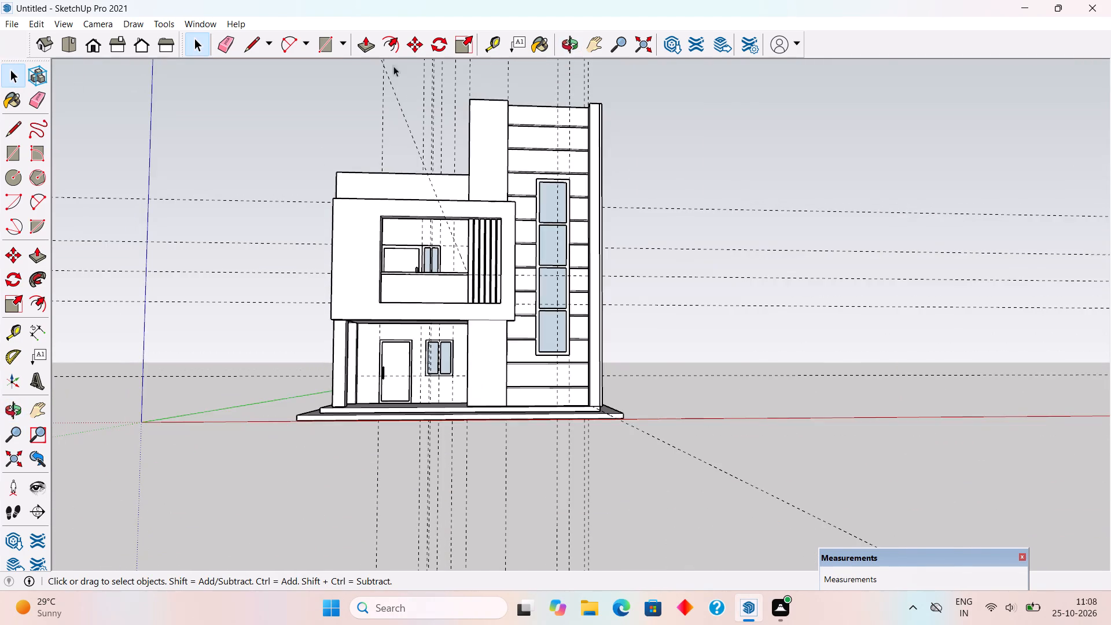
pyautogui.scroll(8, 403, 81)
pyautogui.middleClick(413, 93)
pyautogui.scroll(-3, 413, 93)
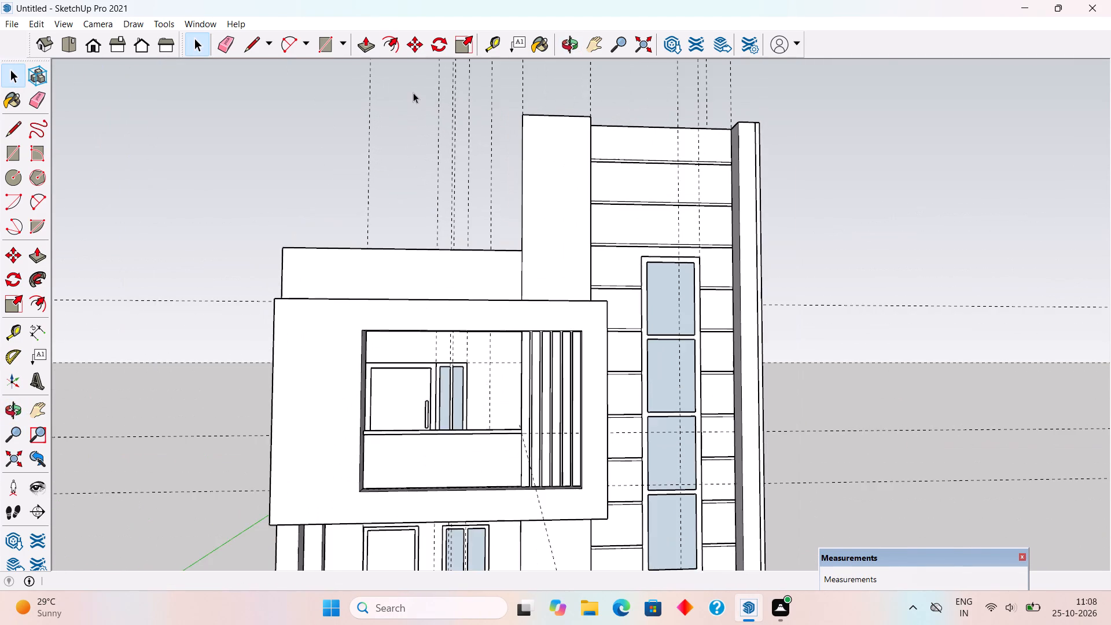
pyautogui.moveTo(413, 93); pyautogui.dragTo(428, 162, button='middle')
pyautogui.scroll(-2, 428, 162)
pyautogui.moveTo(368, 133); pyautogui.dragTo(363, 134, button='middle')
pyautogui.scroll(3, 363, 134)
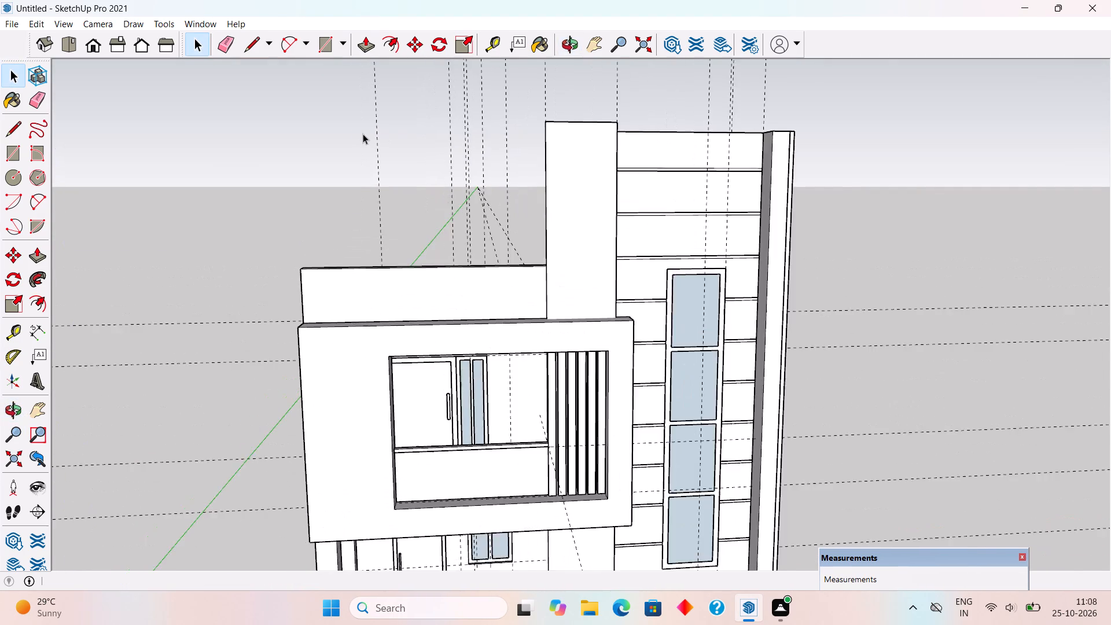
pyautogui.scroll(2, 363, 134)
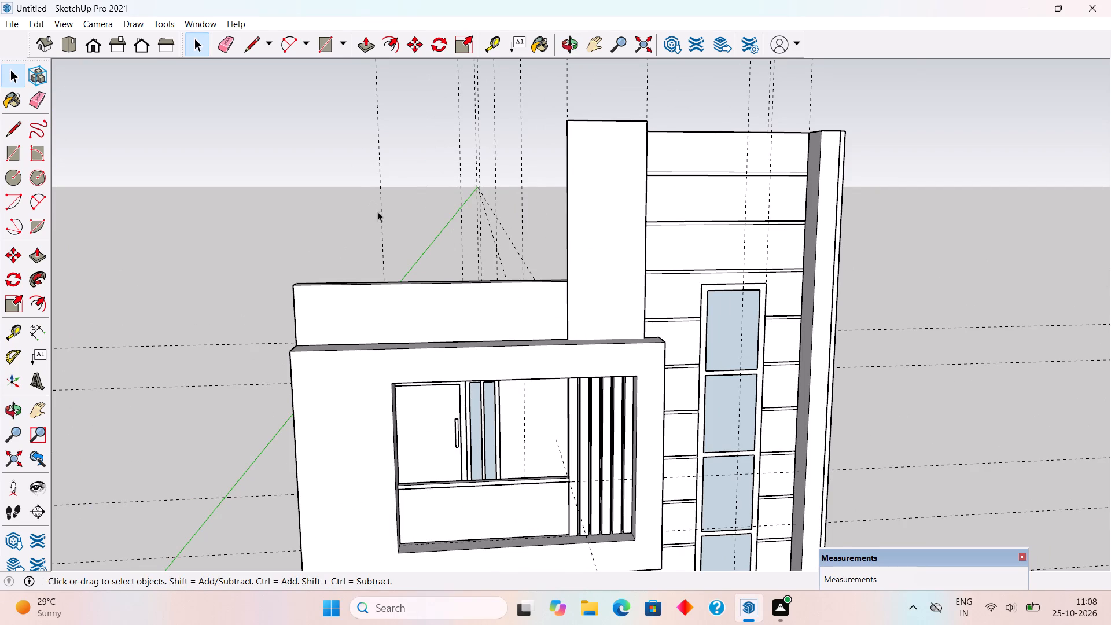
pyautogui.moveTo(445, 296); pyautogui.dragTo(492, 397, button='middle')
pyautogui.scroll(1, 492, 397)
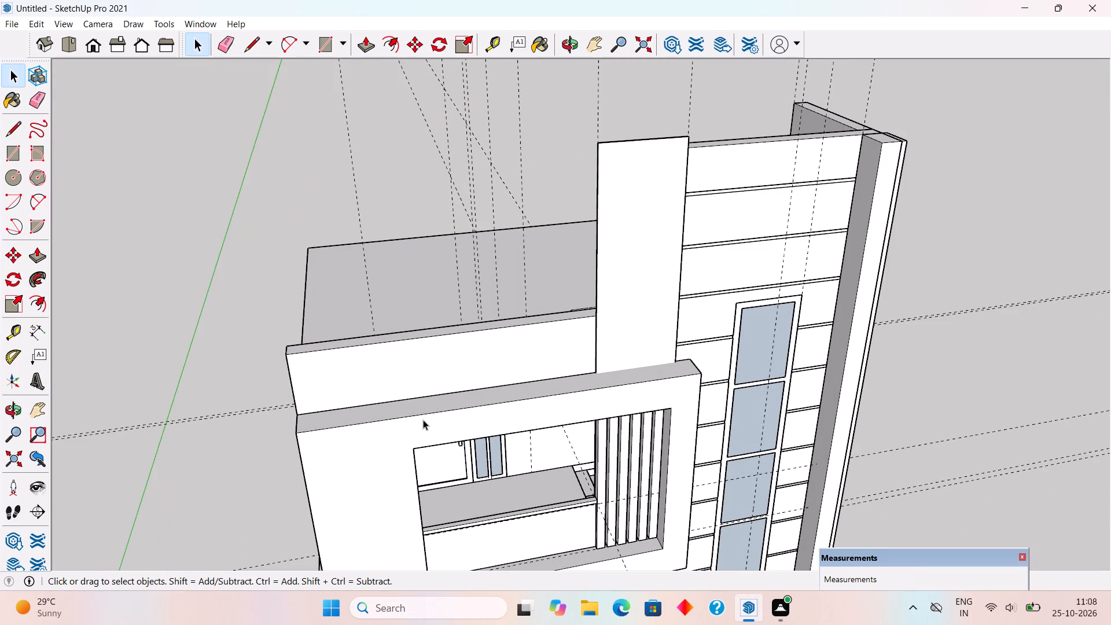
pyautogui.moveTo(462, 409); pyautogui.dragTo(530, 382, button='middle')
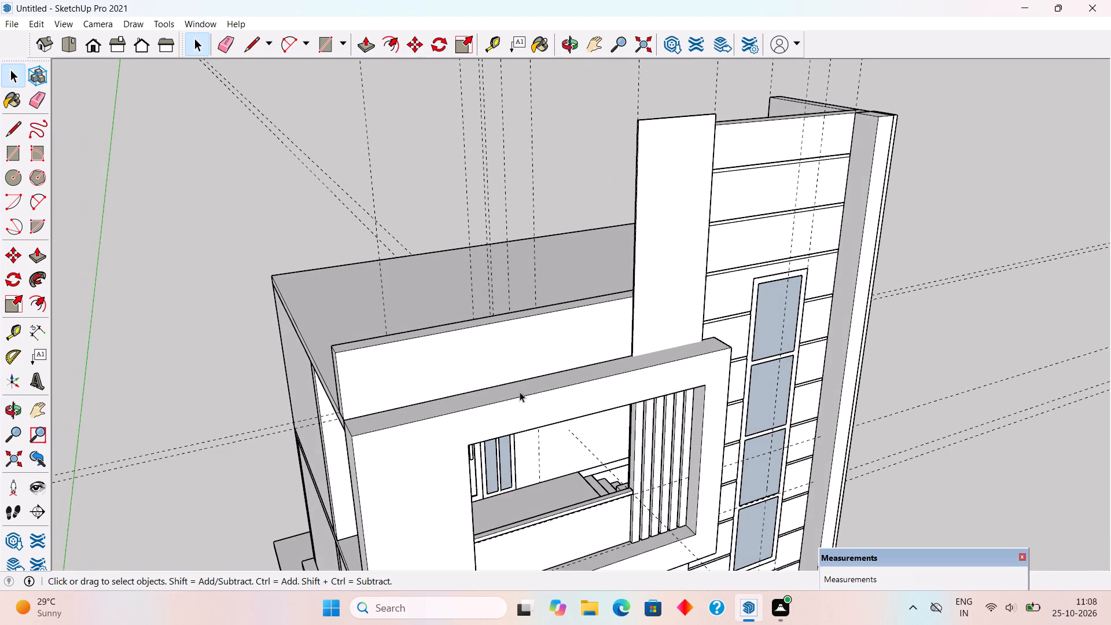
# Place a vertical guide along the balcony opening's inner side edge, on the side away from the vertical slats.
pyautogui.press('t')
pyautogui.scroll(5, 473, 446)
pyautogui.doubleClick(462, 461)
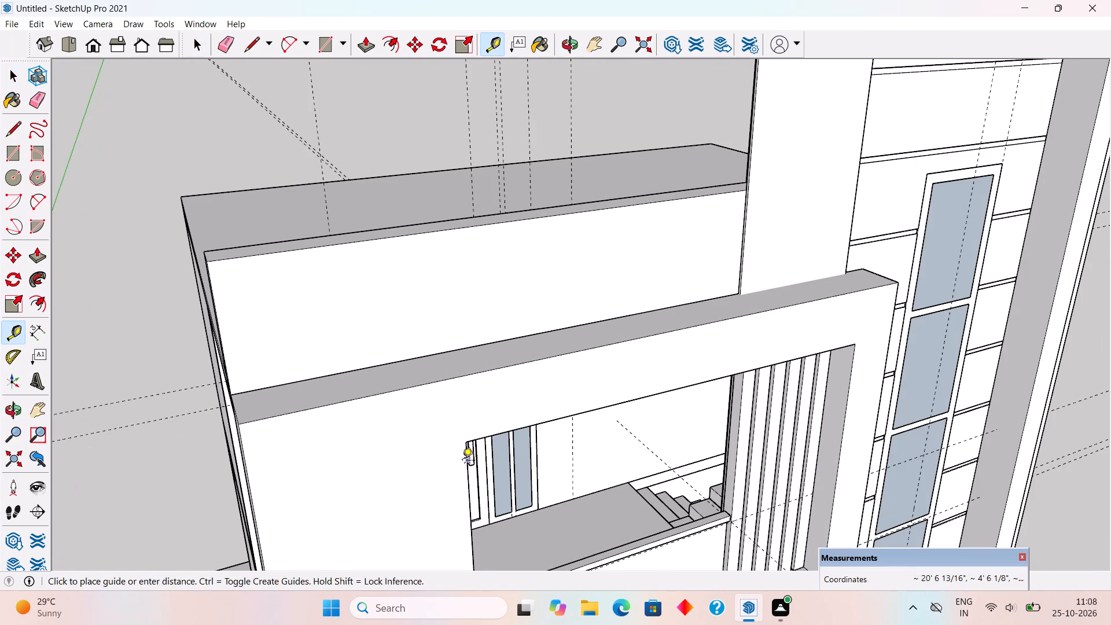
pyautogui.scroll(5, 489, 510)
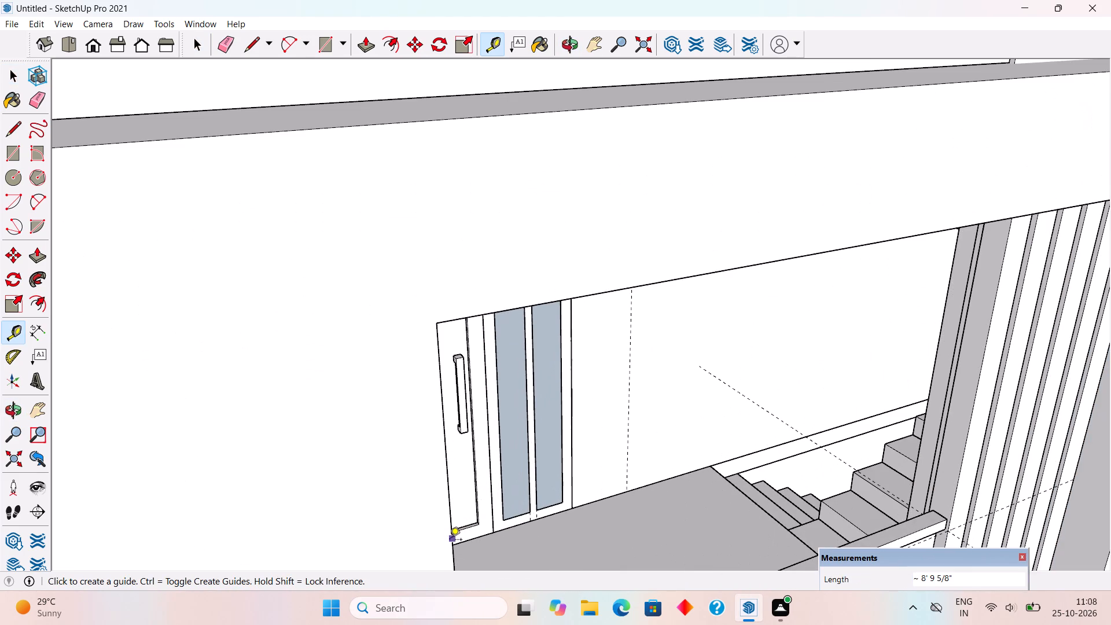
pyautogui.doubleClick(450, 541)
pyautogui.moveTo(406, 343); pyautogui.dragTo(476, 391, button='middle')
pyautogui.scroll(-8, 474, 391)
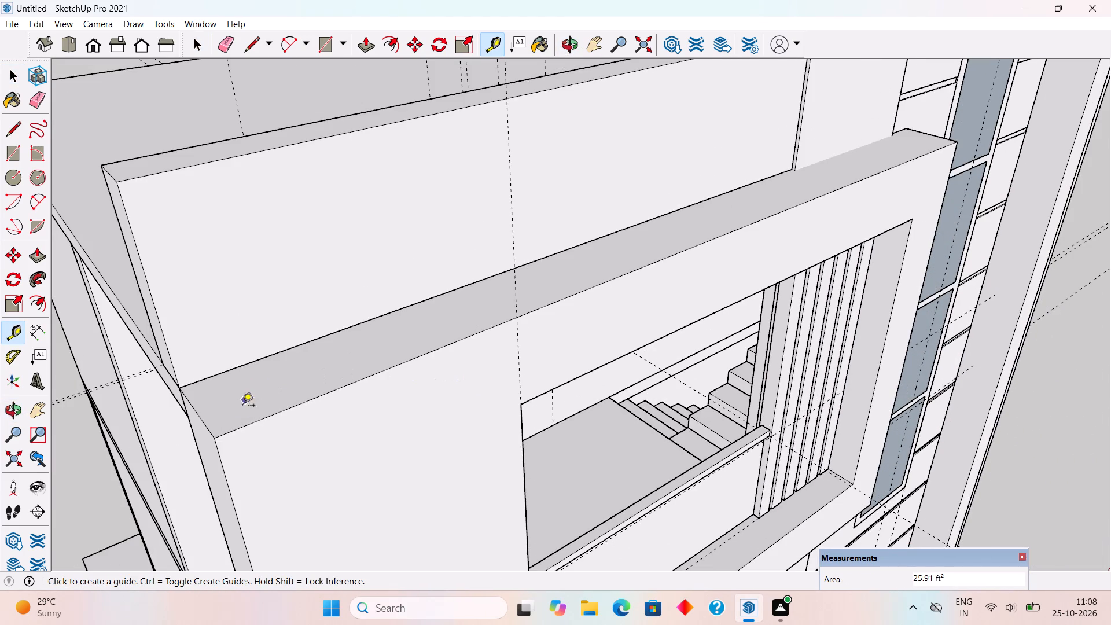
# Place guides across the balcony frame's top and up the parapet's front face, each 4' 8 3/8" from the outer side edge.
pyautogui.click(210, 424)
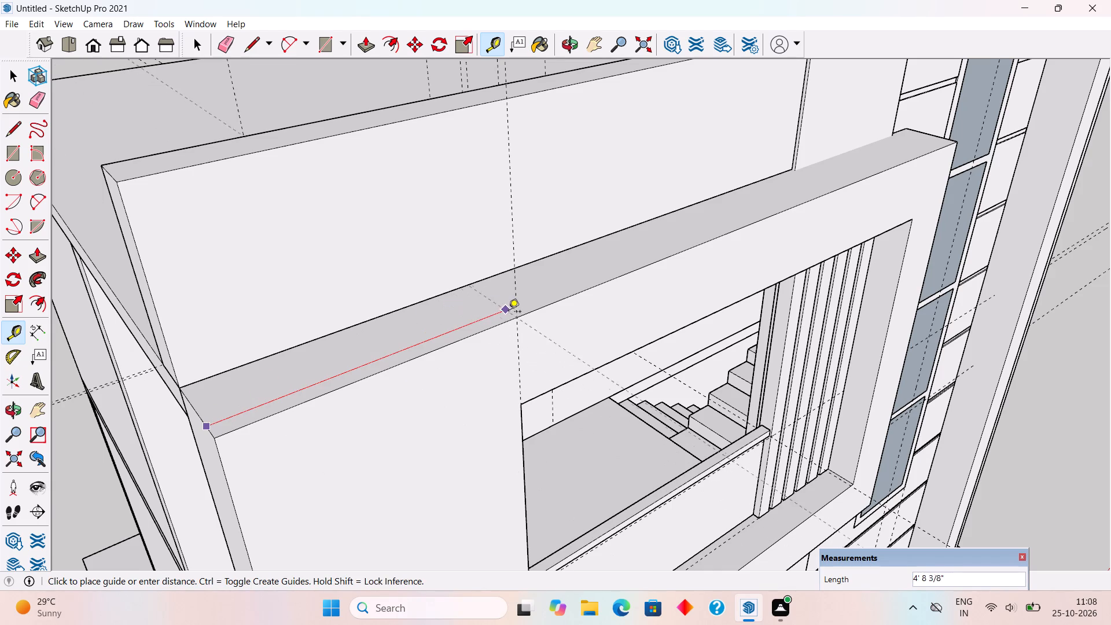
pyautogui.click(517, 317)
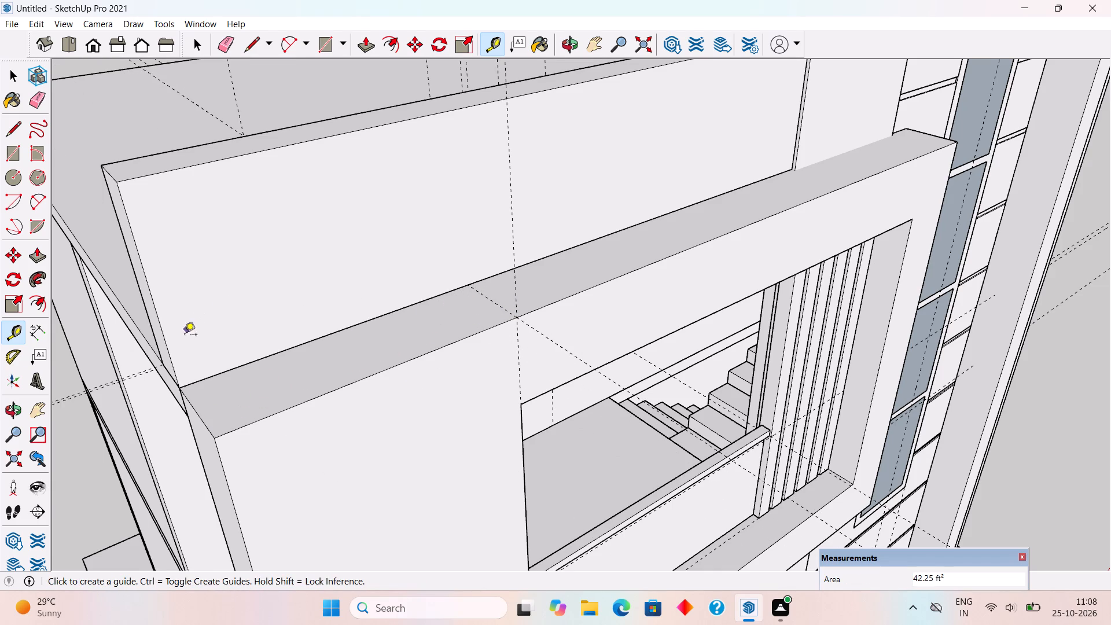
pyautogui.click(171, 355)
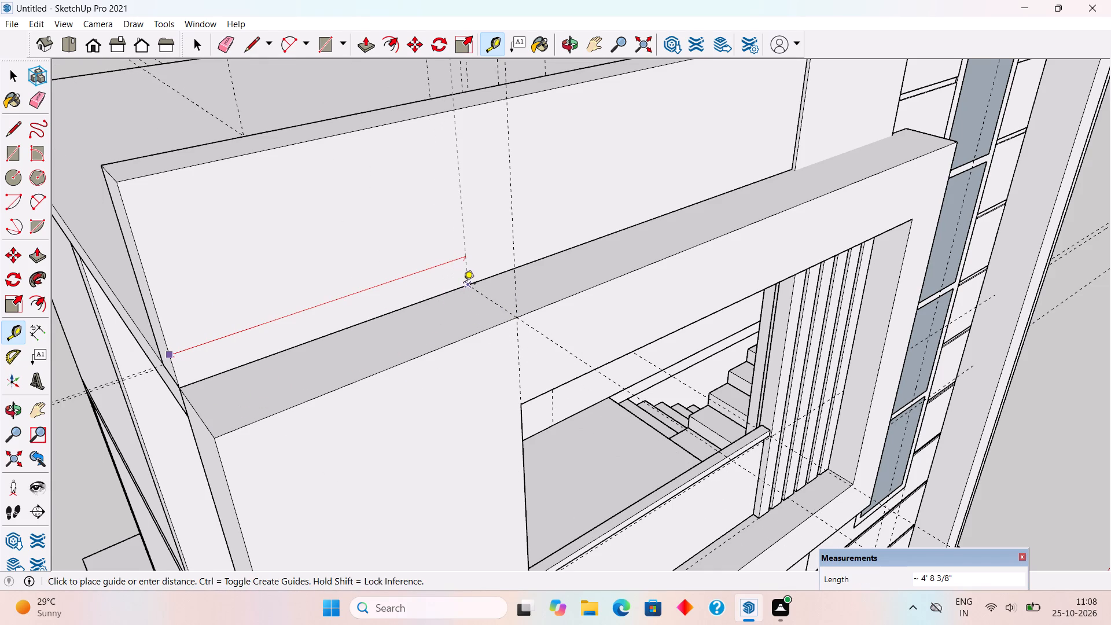
pyautogui.click(463, 284)
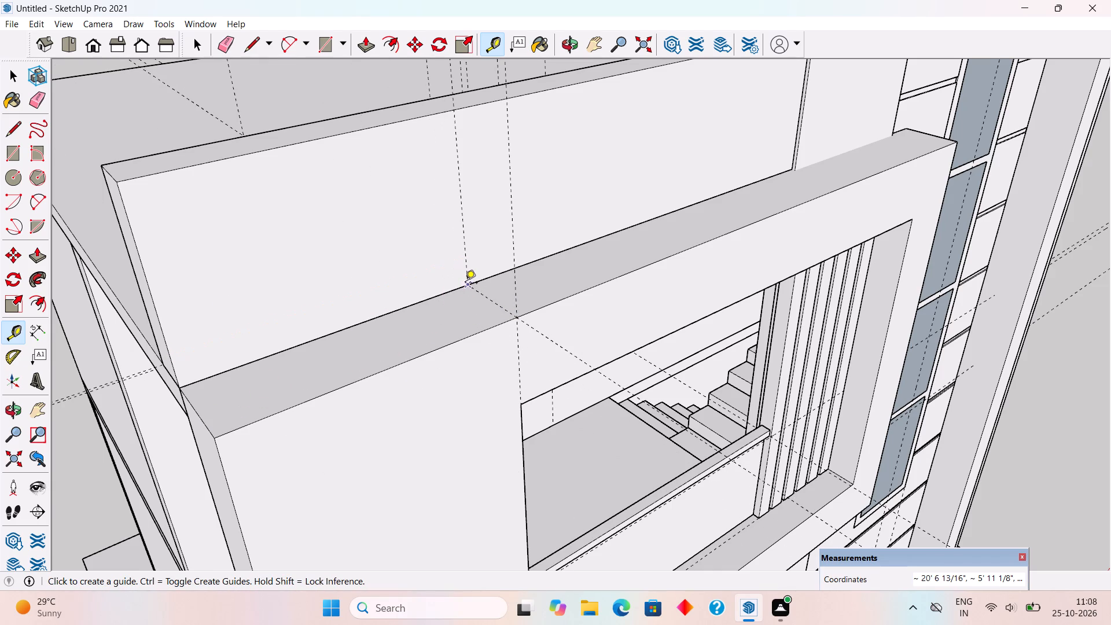
pyautogui.press('space')
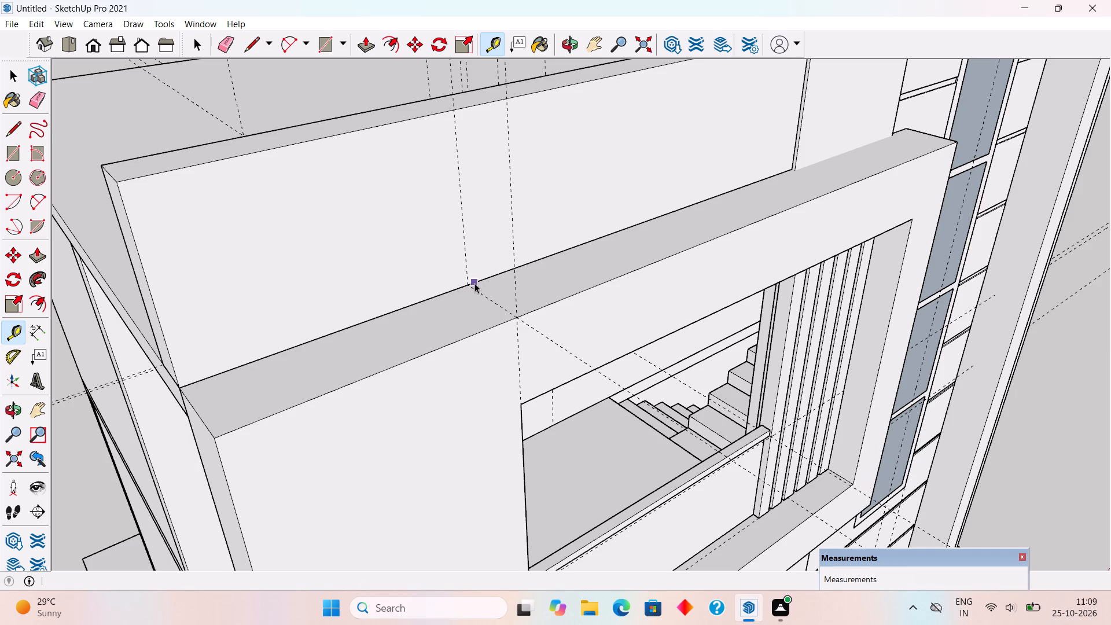
# Draw a rectangle about 4' 8 3/8" by 10 1/16" on the frame's top, from the parapet's outer base corner to the guide.
pyautogui.write('r')
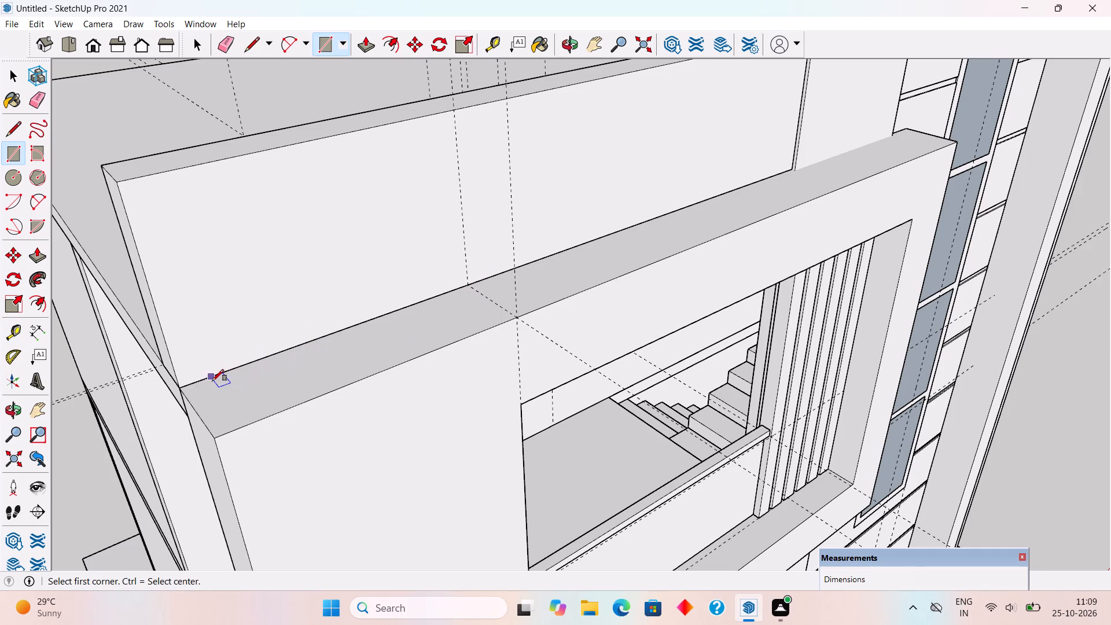
pyautogui.click(183, 385)
pyautogui.click(496, 303)
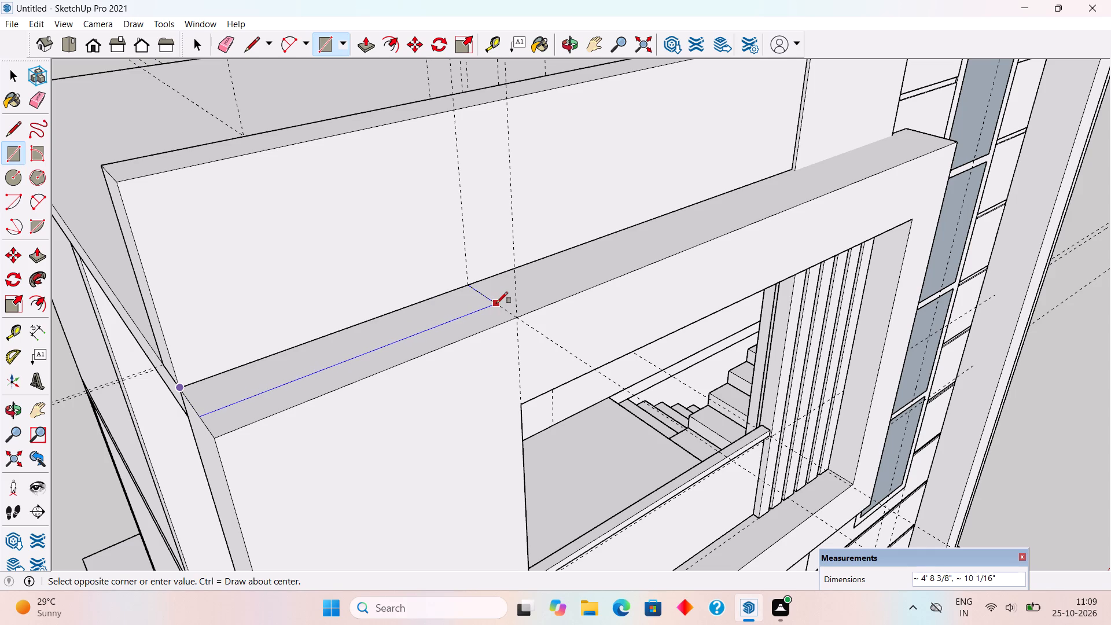
# Extrude the rectangle on the frame's top 3' upward, level with the parapet's top.
pyautogui.press('p')
pyautogui.click(196, 407)
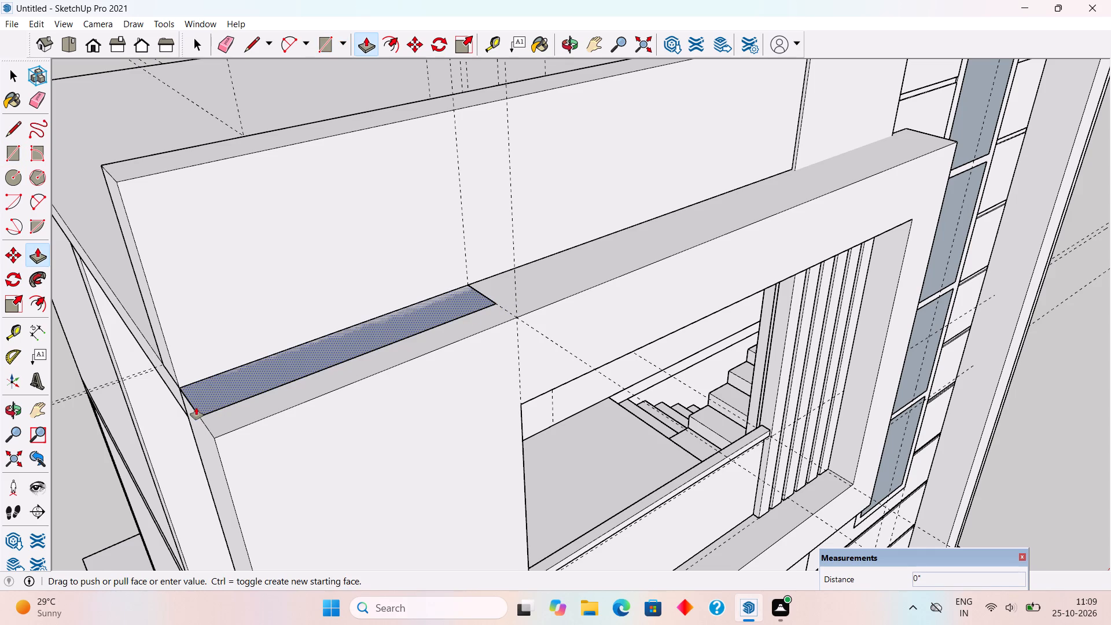
pyautogui.click(113, 168)
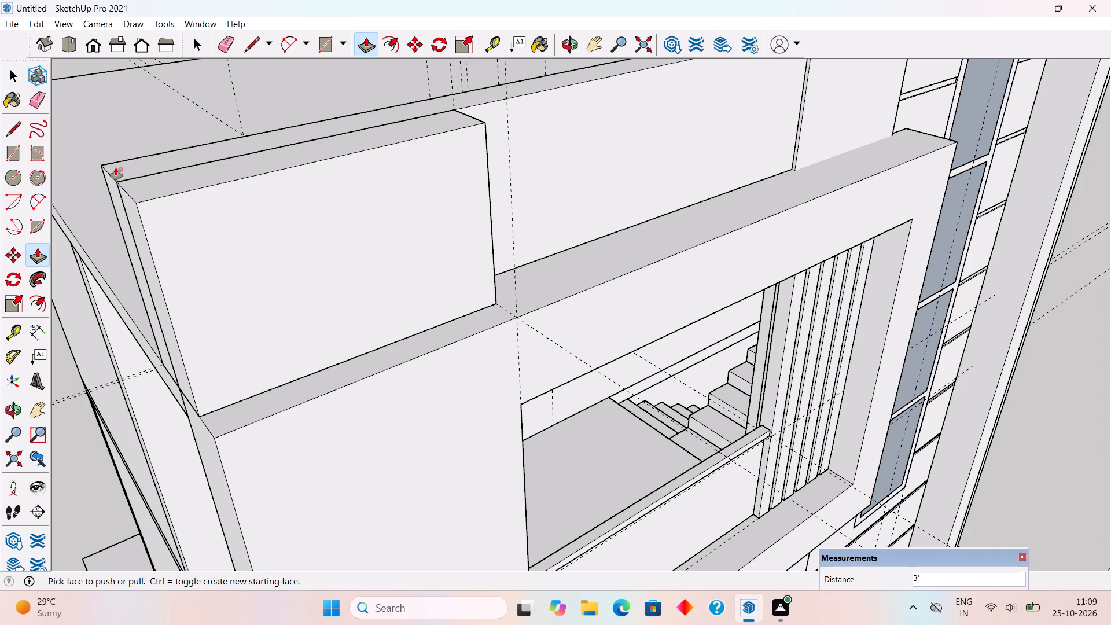
# Make the new 3' high block's connected faces and edges into a group and deselect it.
pyautogui.press('space')
pyautogui.doubleClick(210, 225)
pyautogui.doubleClick(211, 225)
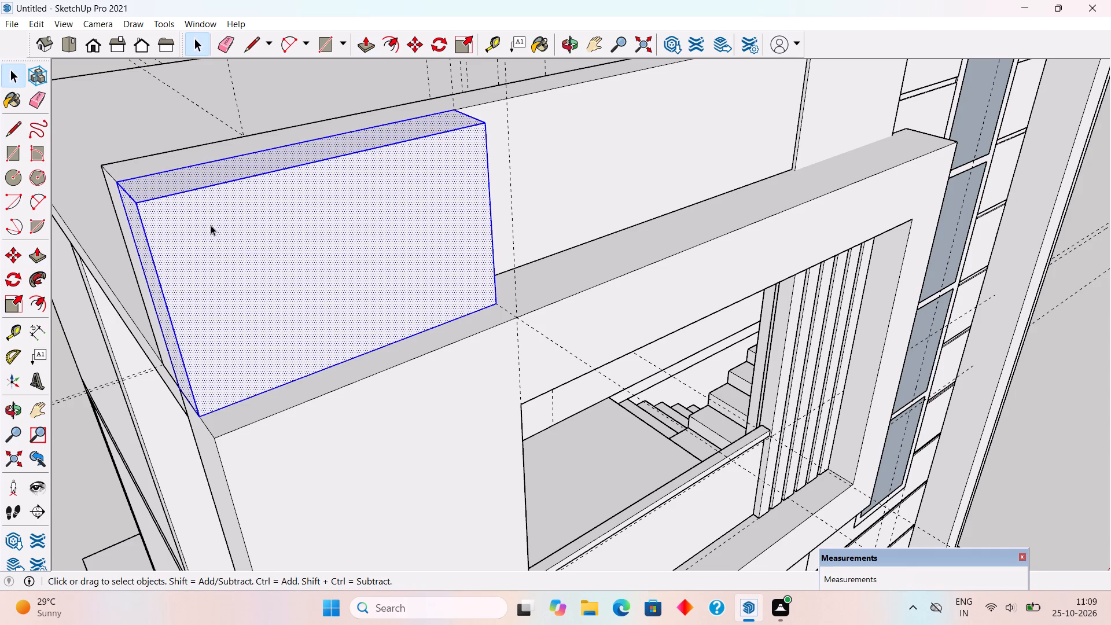
pyautogui.rightClick(211, 225)
pyautogui.click(266, 342)
pyautogui.scroll(-7, 266, 343)
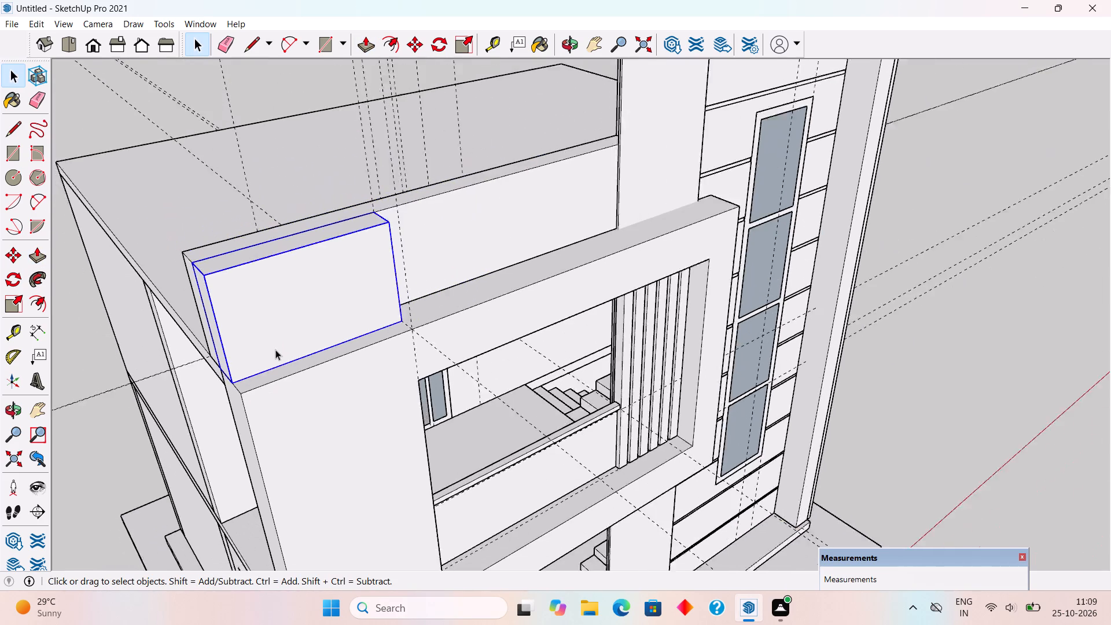
pyautogui.scroll(-2, 275, 350)
pyautogui.click(144, 436)
# Open the parapet group for editing and draw a rectangle about 6' 11 3/8" by 2' 6 7/8" on its front face, down from the top edge.
pyautogui.moveTo(189, 424); pyautogui.dragTo(94, 344, button='middle')
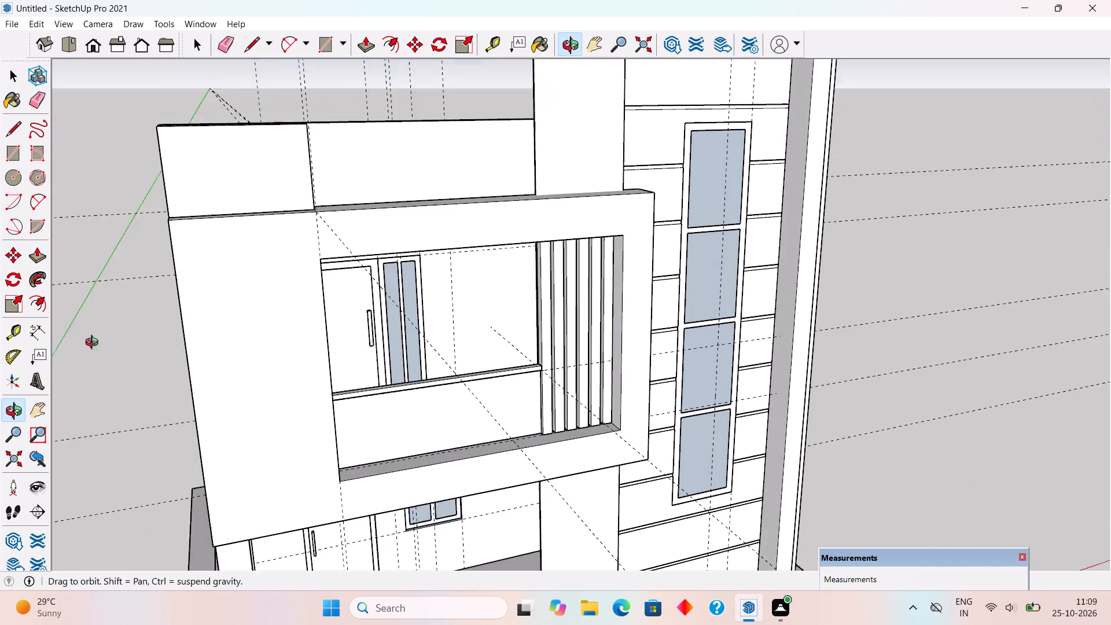
pyautogui.moveTo(94, 344); pyautogui.dragTo(76, 362, button='middle')
pyautogui.scroll(3, 242, 226)
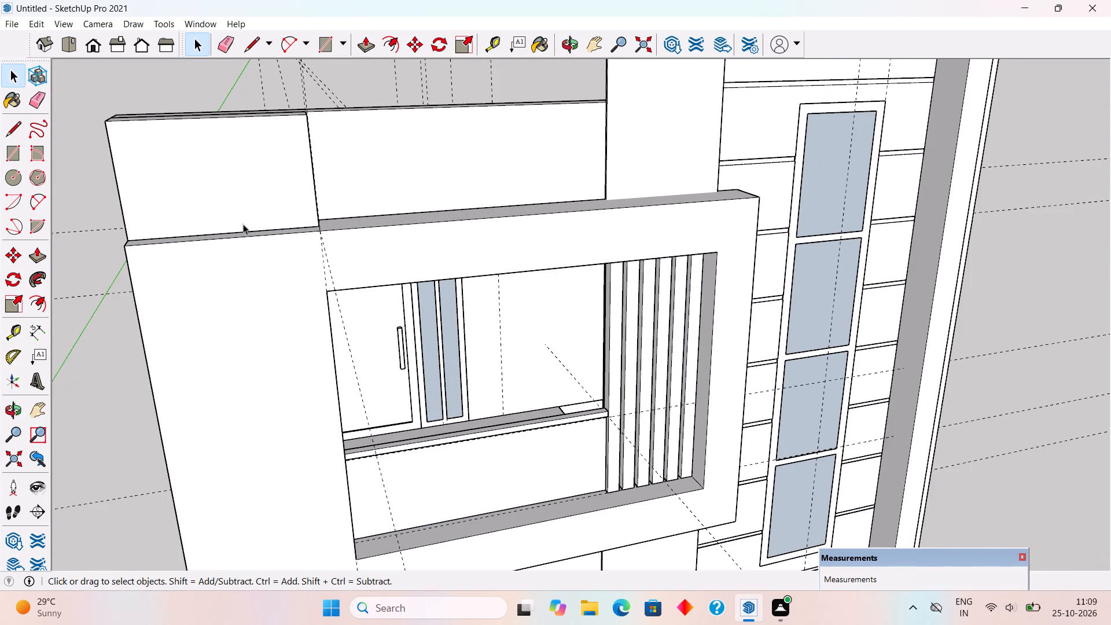
pyautogui.moveTo(243, 224); pyautogui.dragTo(220, 244, button='middle')
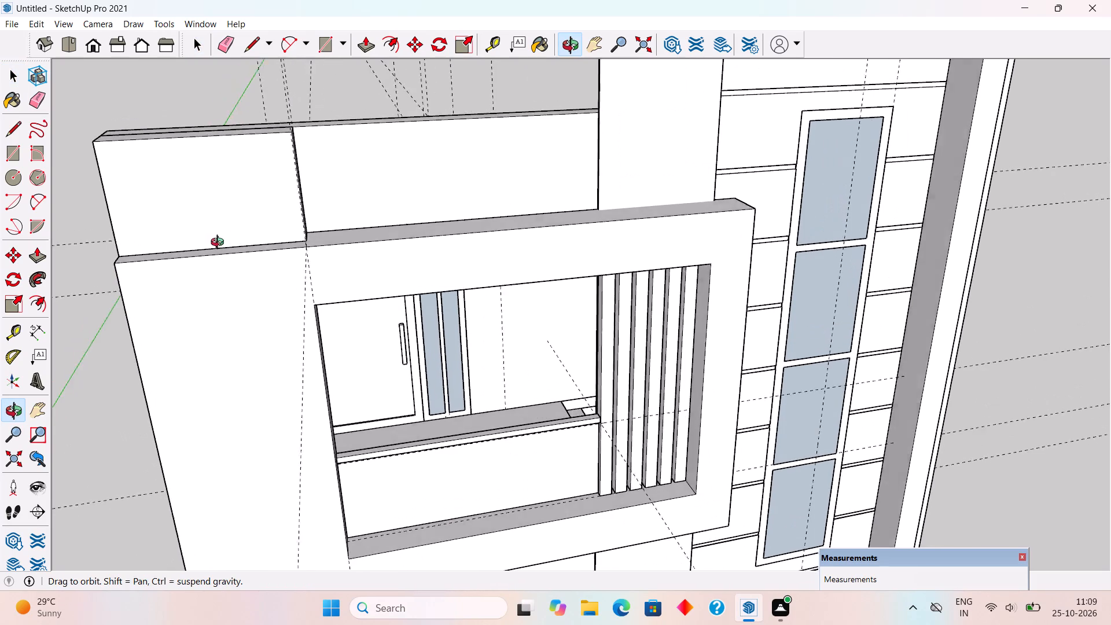
pyautogui.moveTo(220, 244); pyautogui.dragTo(138, 241, button='middle')
pyautogui.tripleClick(377, 155)
pyautogui.moveTo(442, 172); pyautogui.dragTo(518, 160, button='middle')
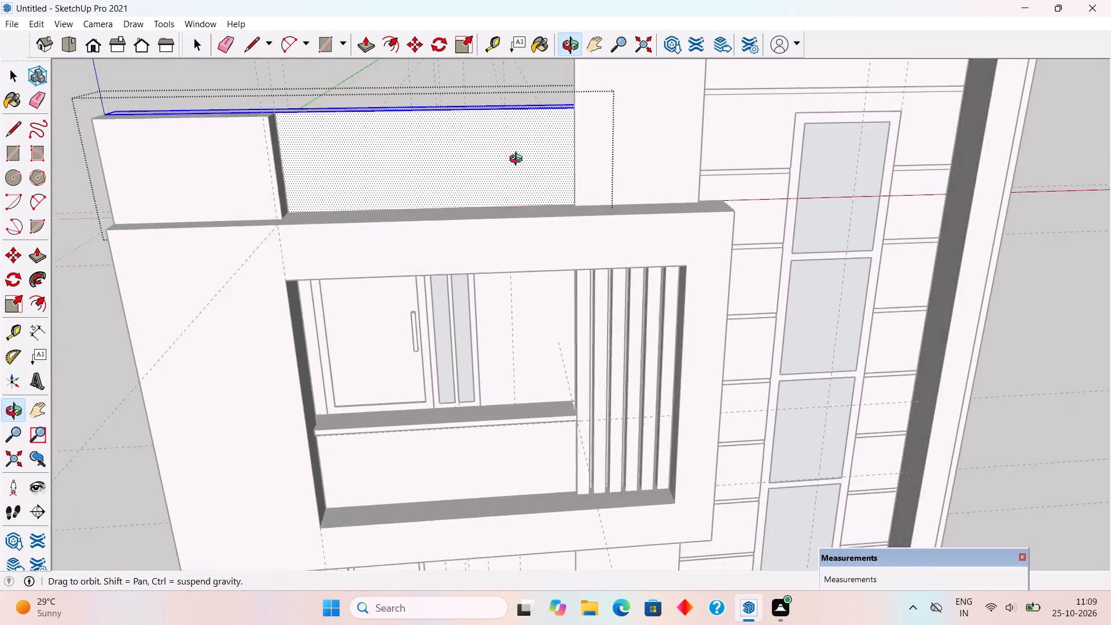
pyautogui.moveTo(518, 160); pyautogui.dragTo(568, 141, button='middle')
pyautogui.scroll(-3, 586, 93)
pyautogui.scroll(6, 585, 56)
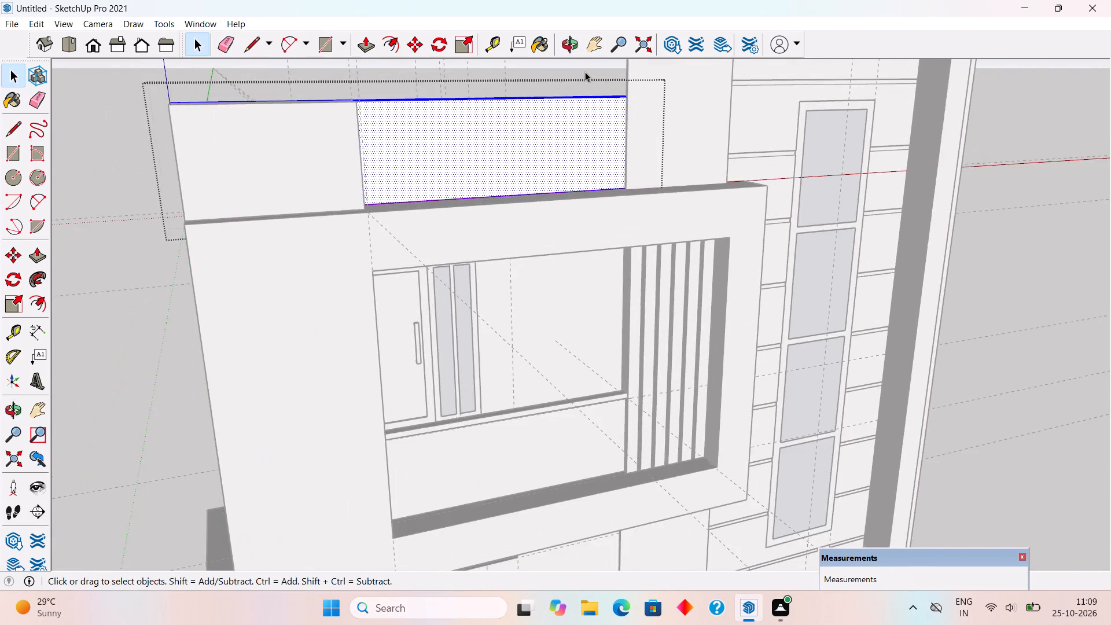
pyautogui.scroll(13, 585, 72)
pyautogui.scroll(-6, 591, 98)
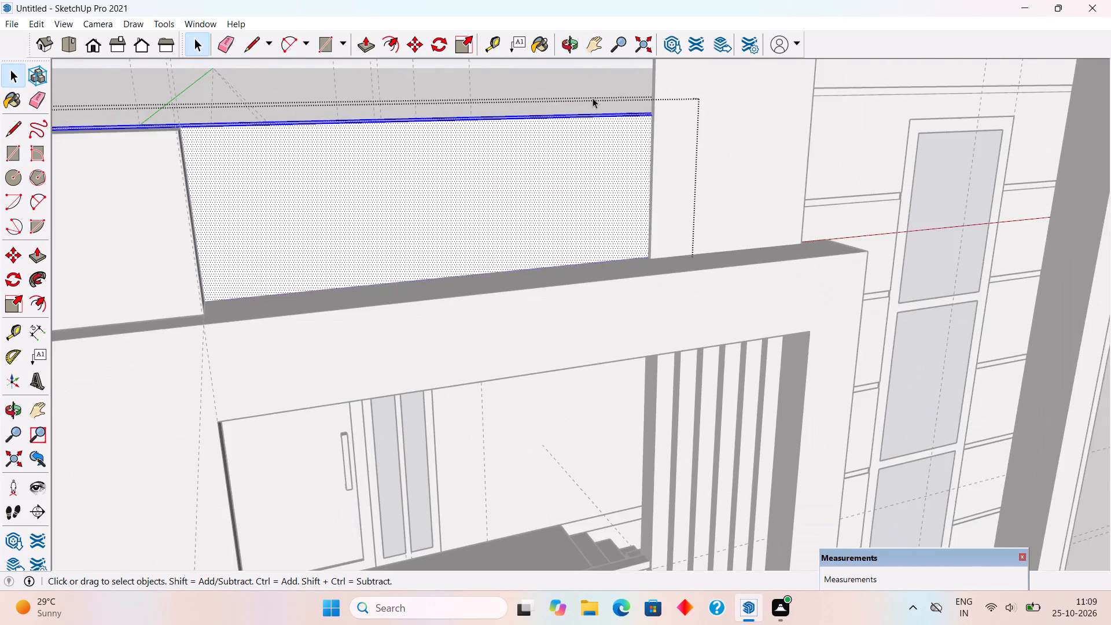
pyautogui.moveTo(593, 98); pyautogui.dragTo(576, 75, button='middle')
pyautogui.press('r')
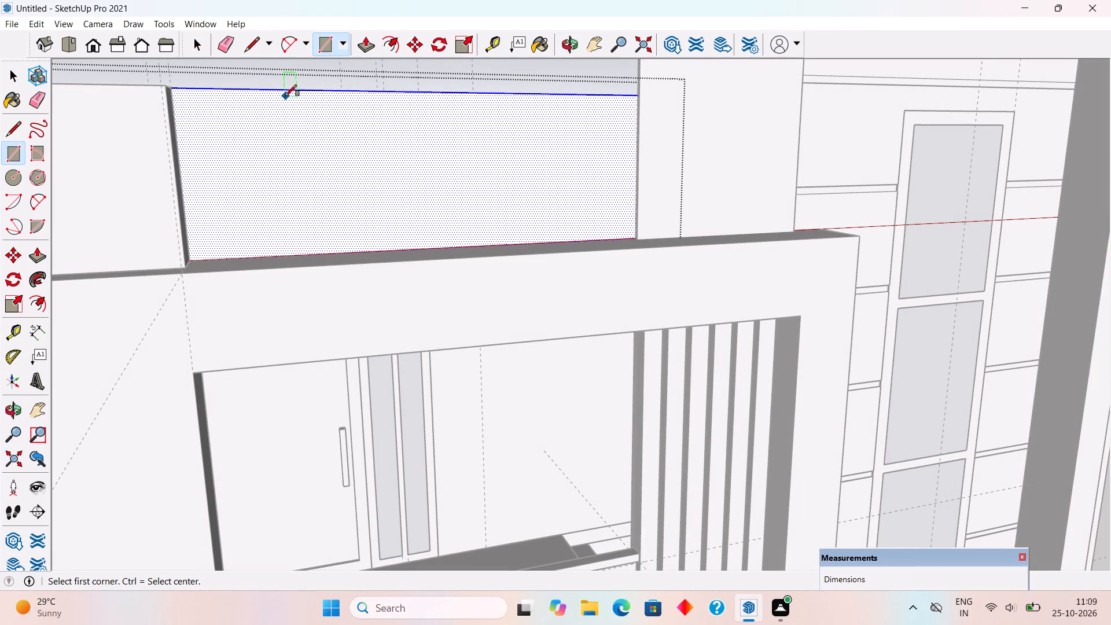
pyautogui.click(225, 89)
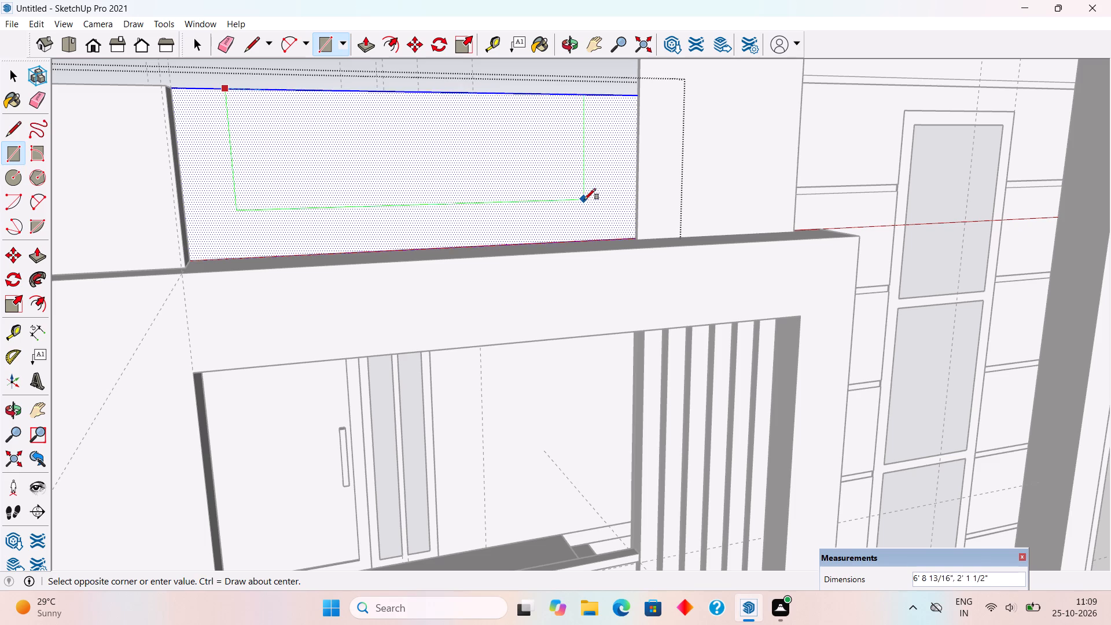
pyautogui.click(593, 220)
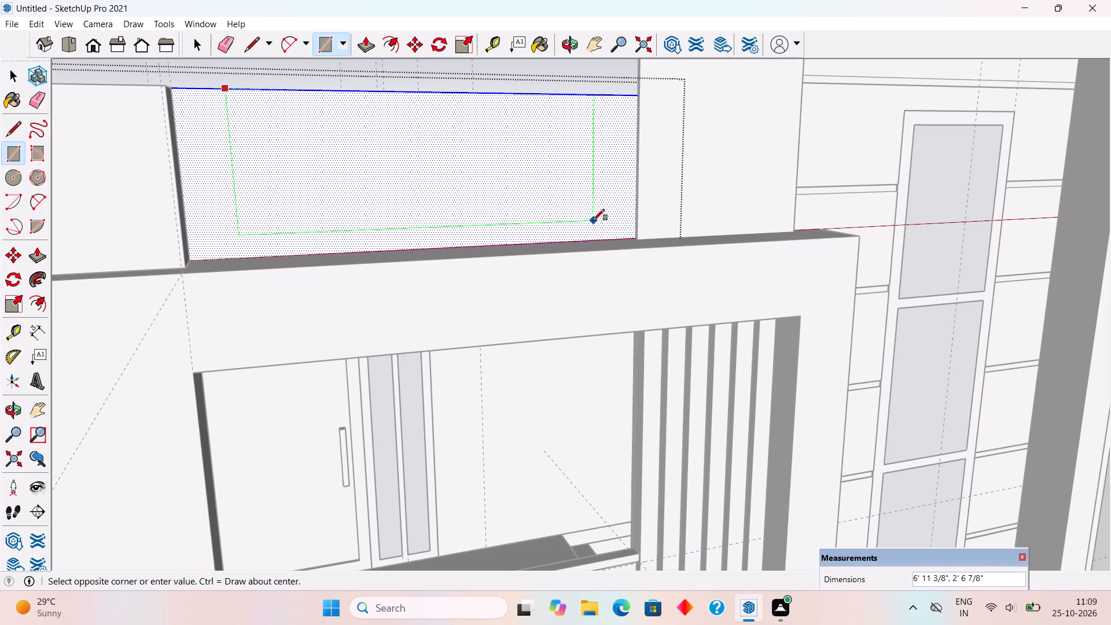
# Push the rectangle on the parapet's front face through its full thickness to cut an open-topped notch, and exit the group.
pyautogui.press('p')
pyautogui.moveTo(466, 189); pyautogui.dragTo(461, 130)
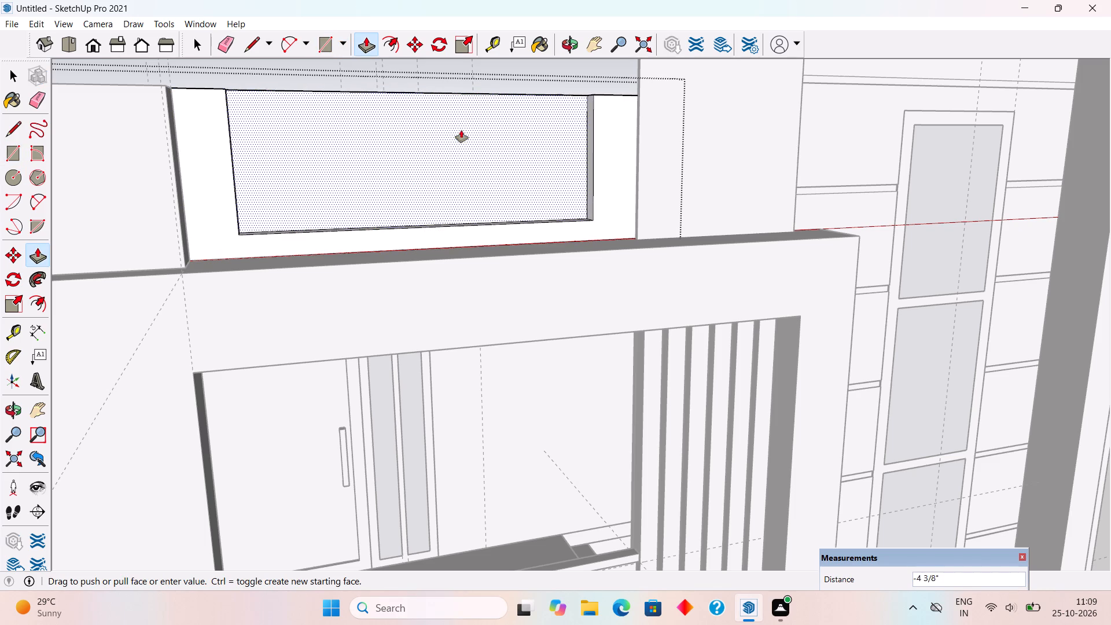
pyautogui.moveTo(461, 130); pyautogui.dragTo(437, 164)
pyautogui.press('space')
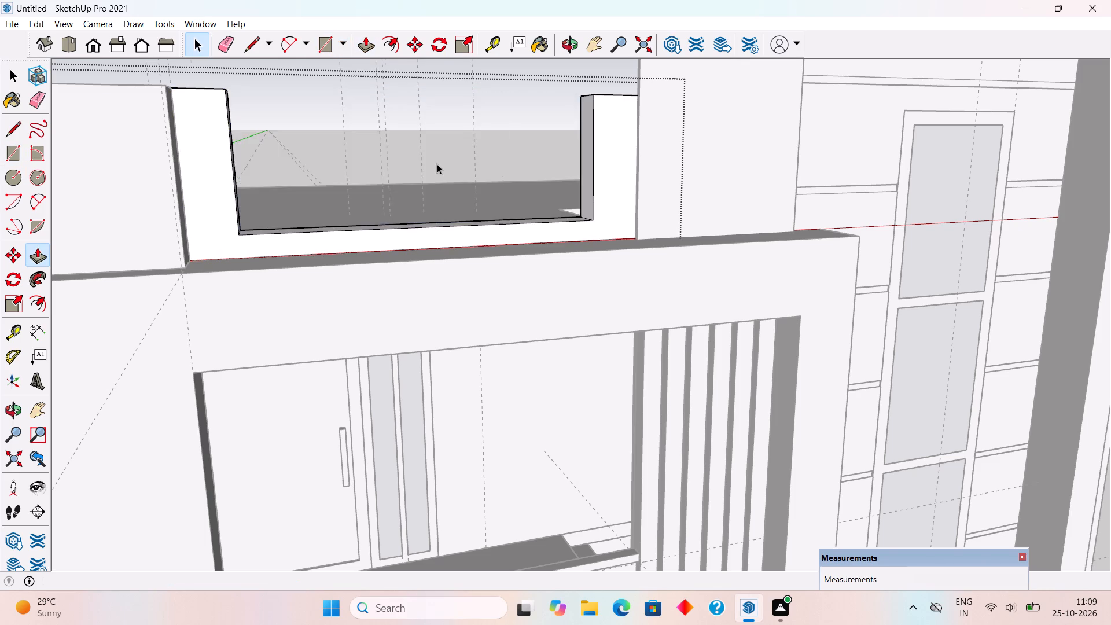
pyautogui.scroll(-5, 437, 164)
pyautogui.scroll(-4, 487, 200)
pyautogui.click(892, 302)
# Draw a 6' 11 3/8" by 2' 6 7/8" rectangle across the parapet notch, flush with its front face.
pyautogui.moveTo(592, 222); pyautogui.dragTo(587, 262, button='middle')
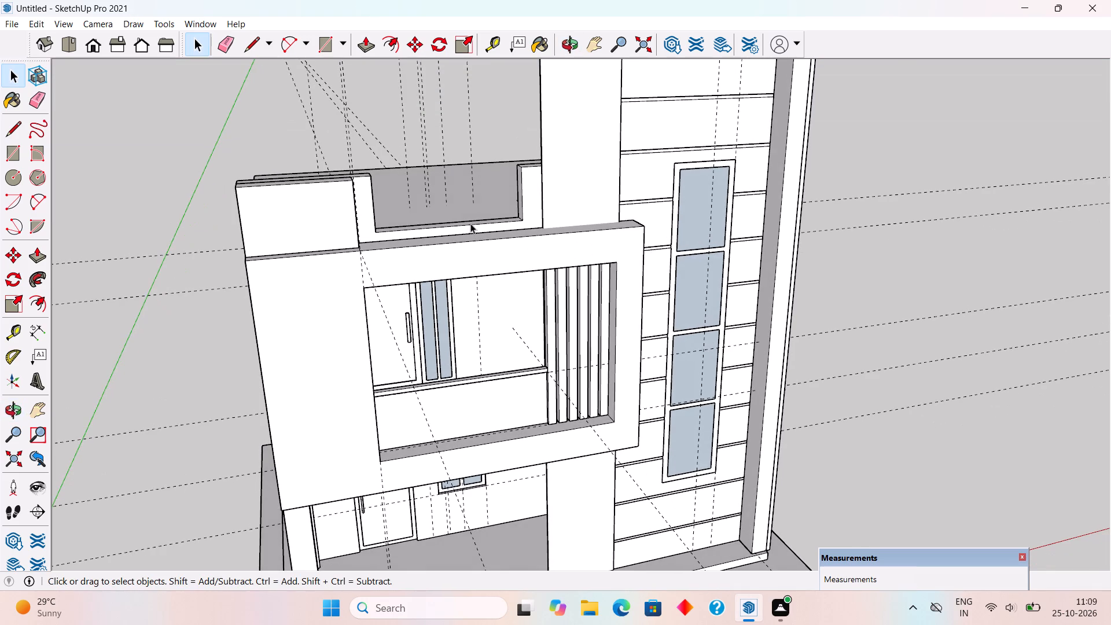
pyautogui.scroll(2, 302, 181)
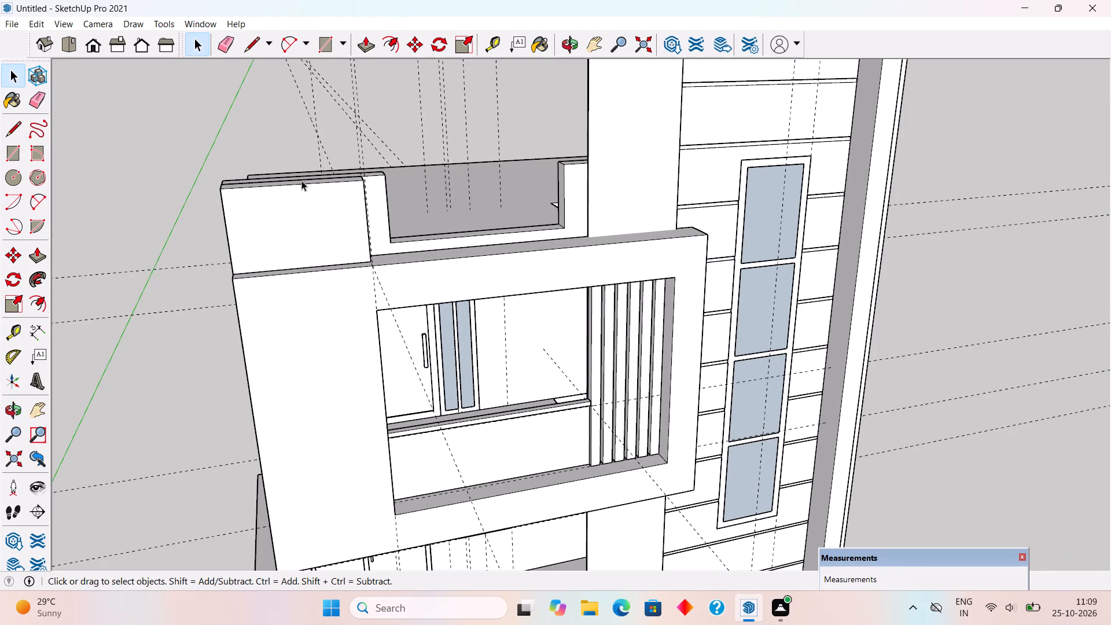
pyautogui.scroll(5, 441, 183)
pyautogui.moveTo(333, 209); pyautogui.dragTo(314, 216, button='middle')
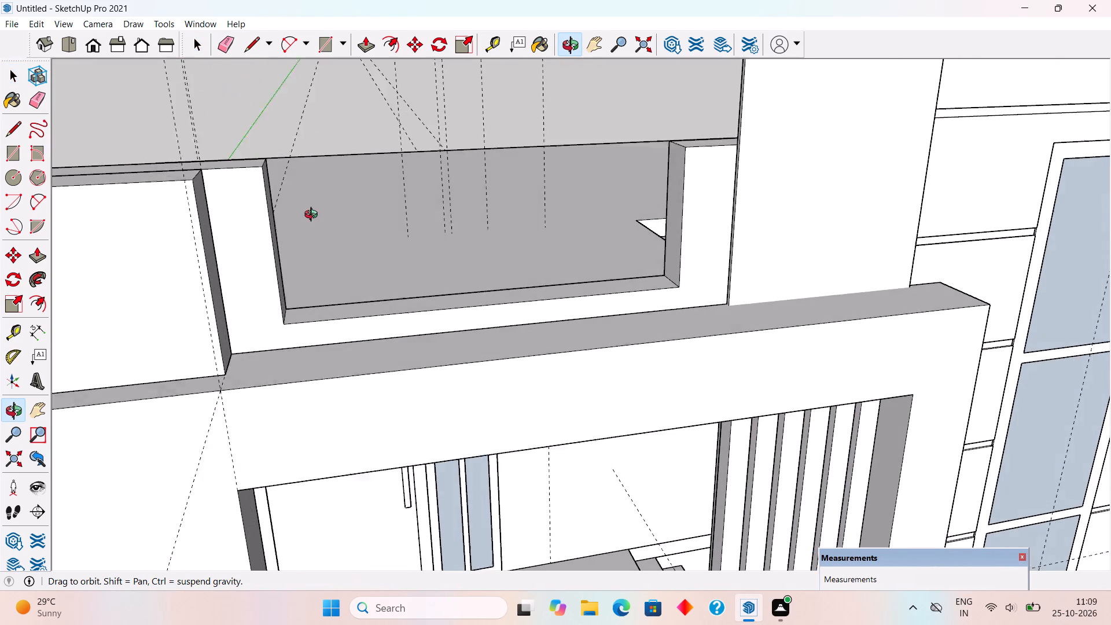
pyautogui.moveTo(314, 216); pyautogui.dragTo(320, 228, button='middle')
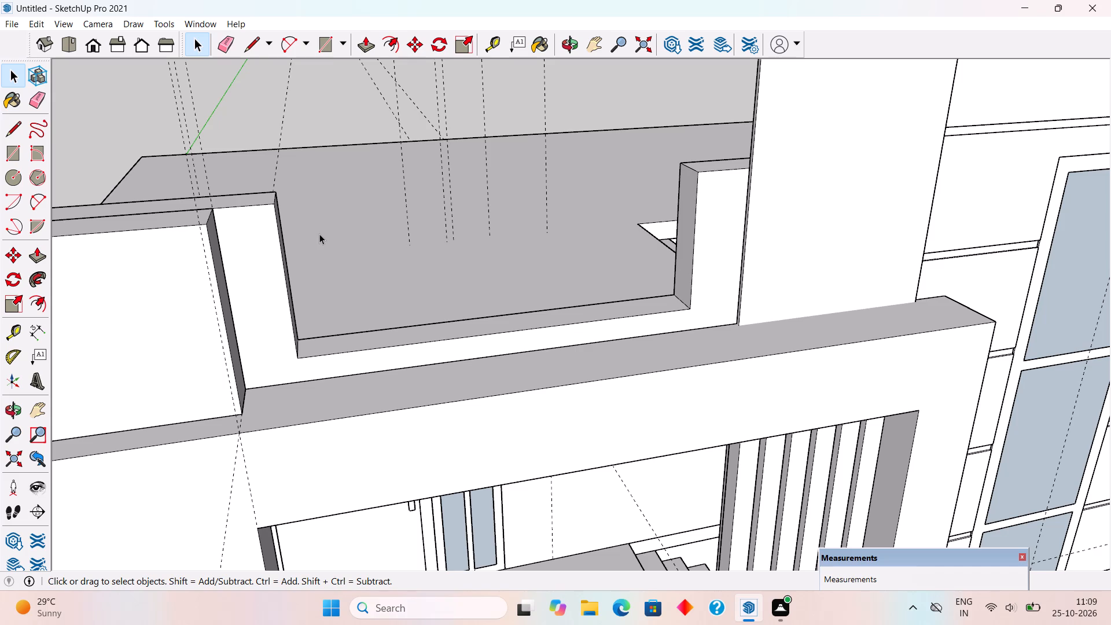
pyautogui.press('r')
pyautogui.click(278, 208)
pyautogui.scroll(1, 292, 227)
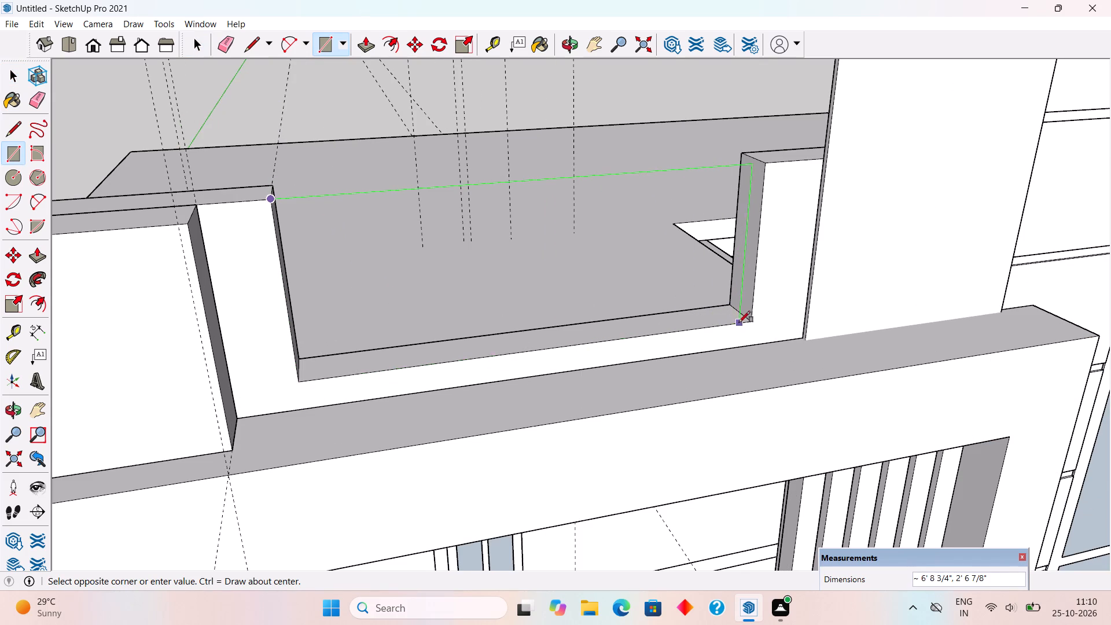
pyautogui.click(753, 321)
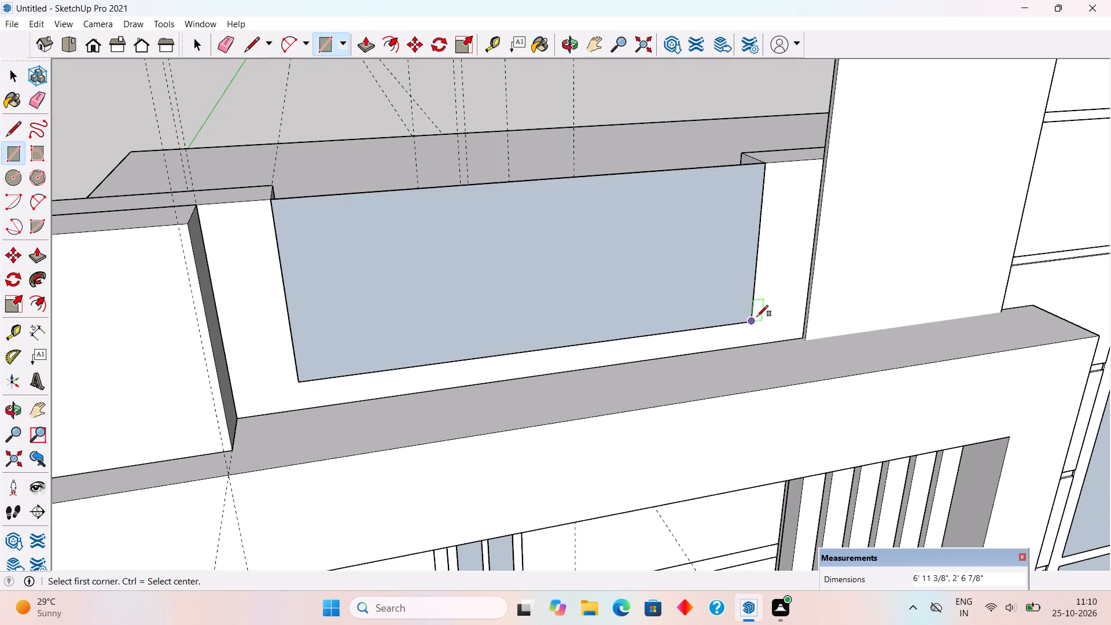
# Make the new rectangular face in the notch, with its bounding edges, into a group.
pyautogui.press('space')
pyautogui.click(688, 292)
pyautogui.doubleClick(688, 292)
pyautogui.rightClick(688, 292)
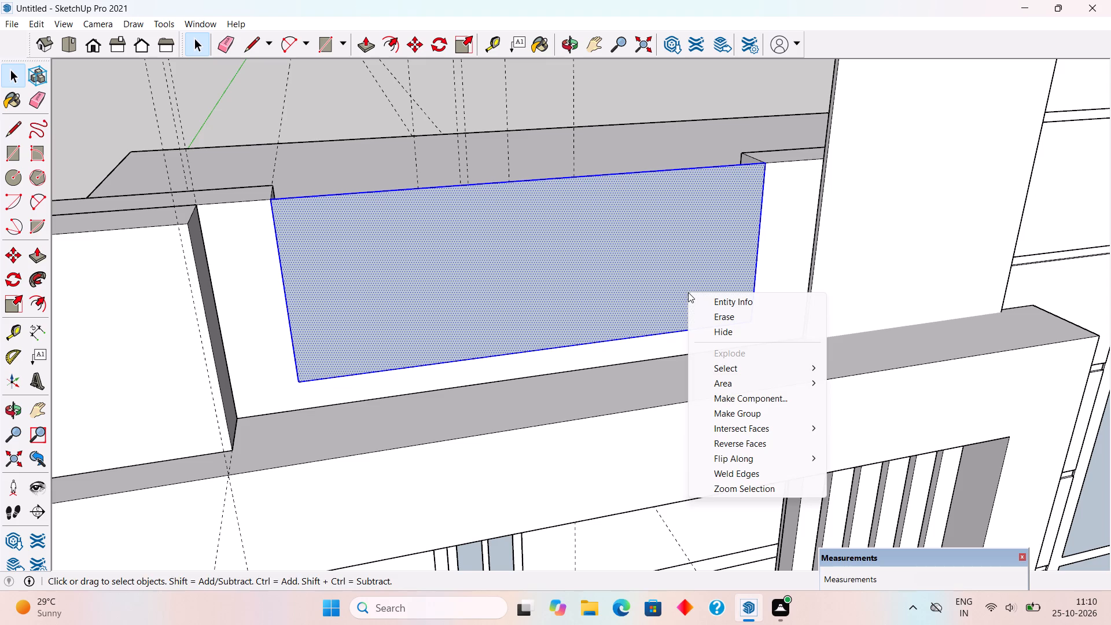
pyautogui.click(734, 408)
# Move the panel group from its lower front corner back into the depth of the parapet notch.
pyautogui.moveTo(708, 427); pyautogui.dragTo(796, 485, button='middle')
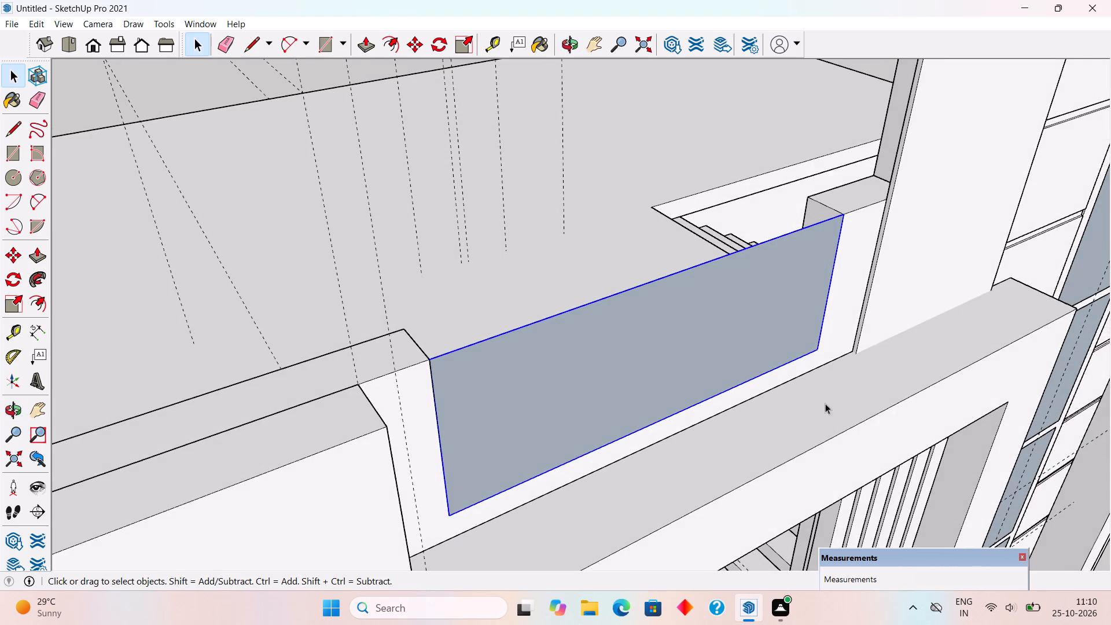
pyautogui.scroll(4, 825, 349)
pyautogui.press('m')
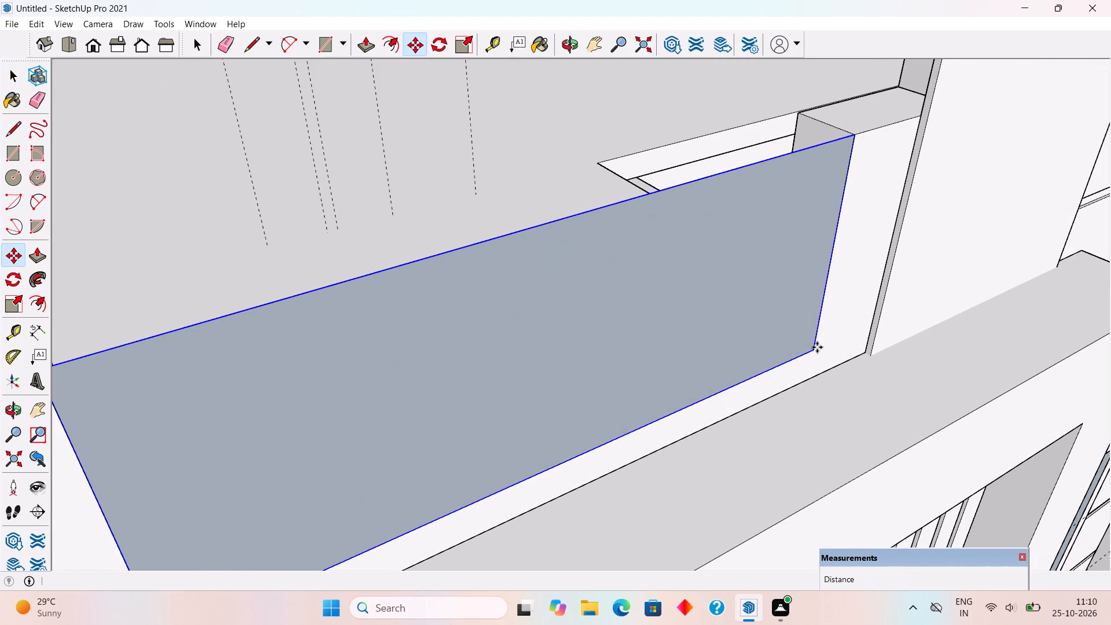
pyautogui.click(811, 351)
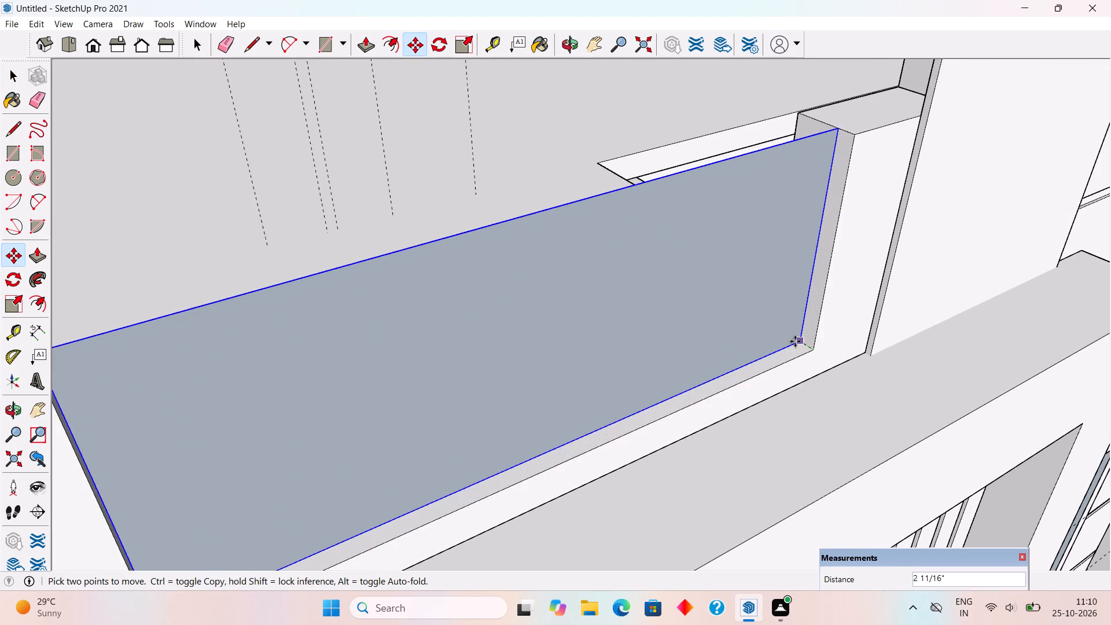
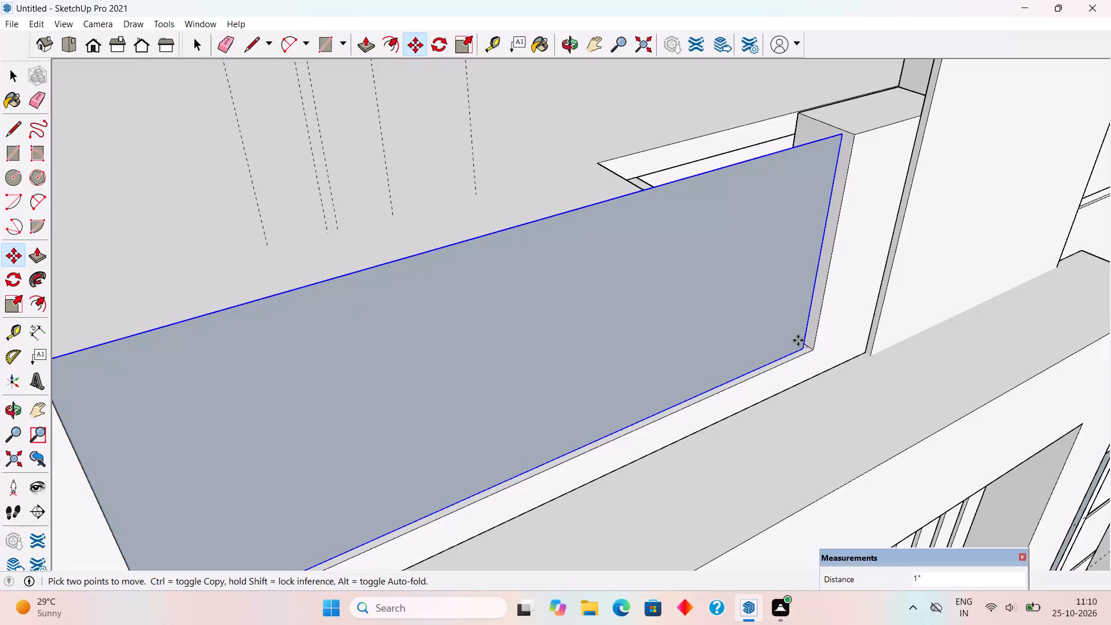
# Set the panel group further back into the depth of the parapet notch and deselect it.
pyautogui.click(793, 336)
pyautogui.press('space')
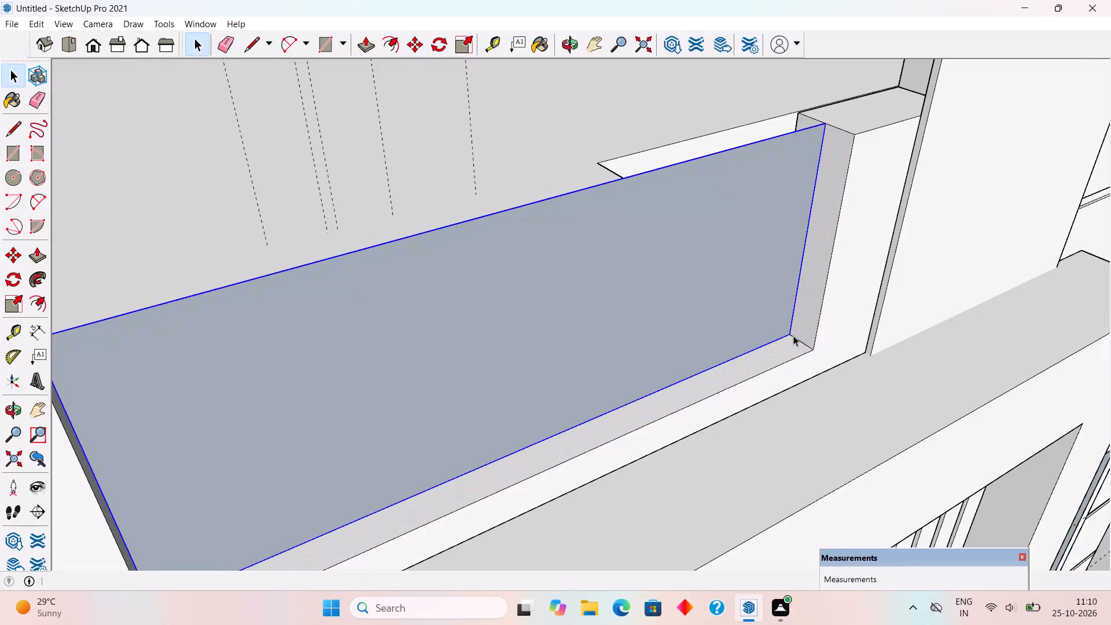
pyautogui.scroll(-8, 793, 336)
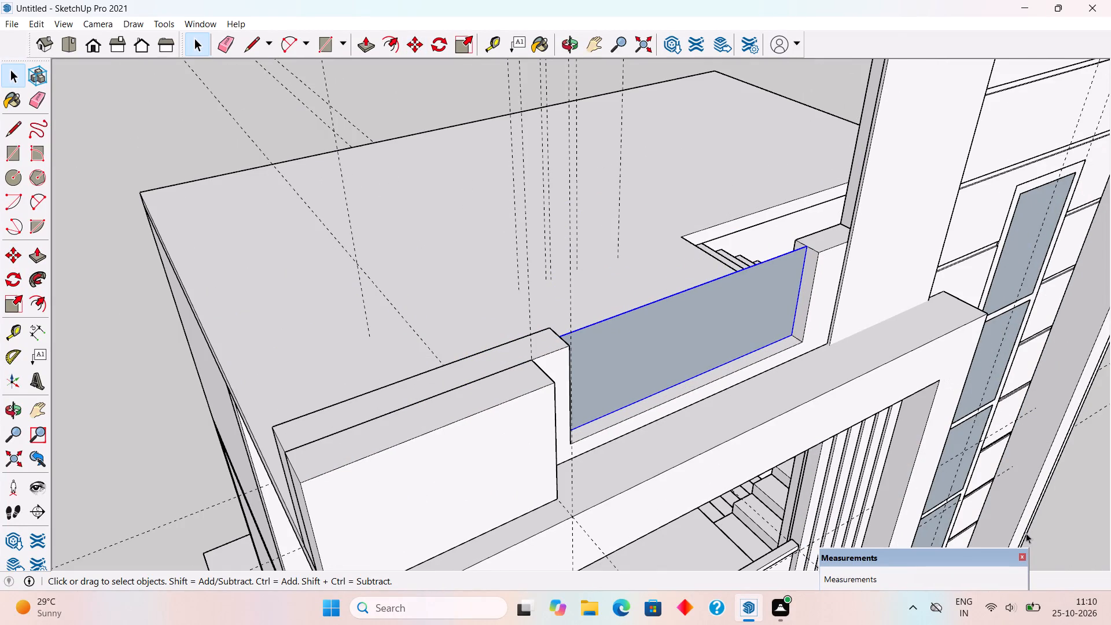
pyautogui.click(1076, 488)
# Draw a 6' 11 3/8" by 9" rectangle across the open top of the parapet notch, covering its full depth.
pyautogui.moveTo(359, 291); pyautogui.dragTo(199, 329, button='middle')
pyautogui.scroll(2, 358, 317)
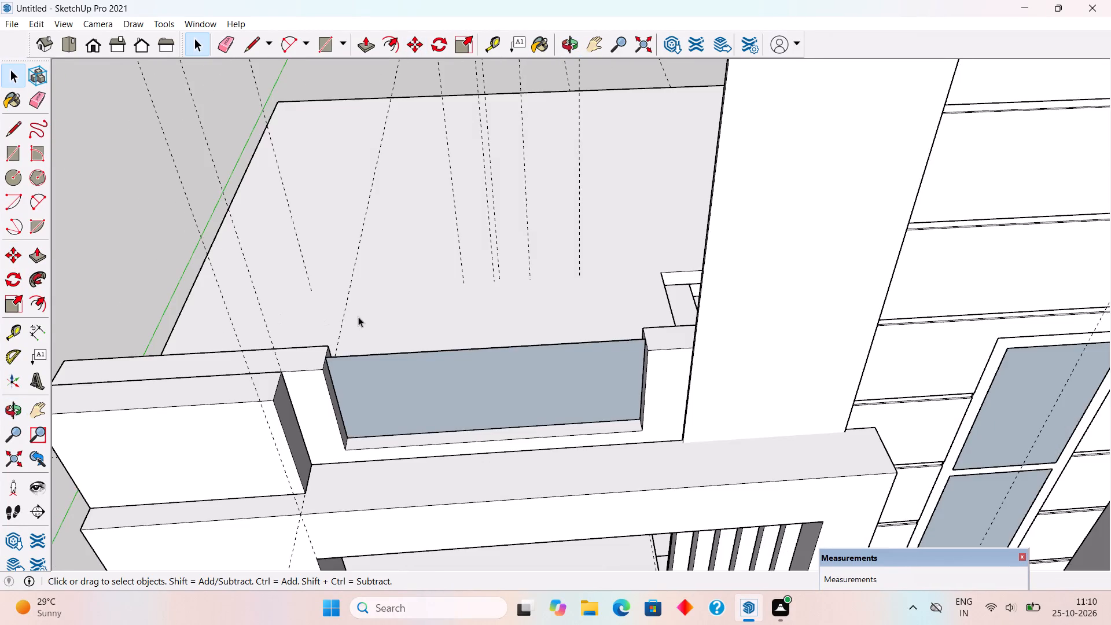
pyautogui.scroll(3, 358, 317)
pyautogui.scroll(3, 308, 345)
pyautogui.scroll(-3, 304, 362)
pyautogui.moveTo(300, 374); pyautogui.dragTo(196, 352, button='middle')
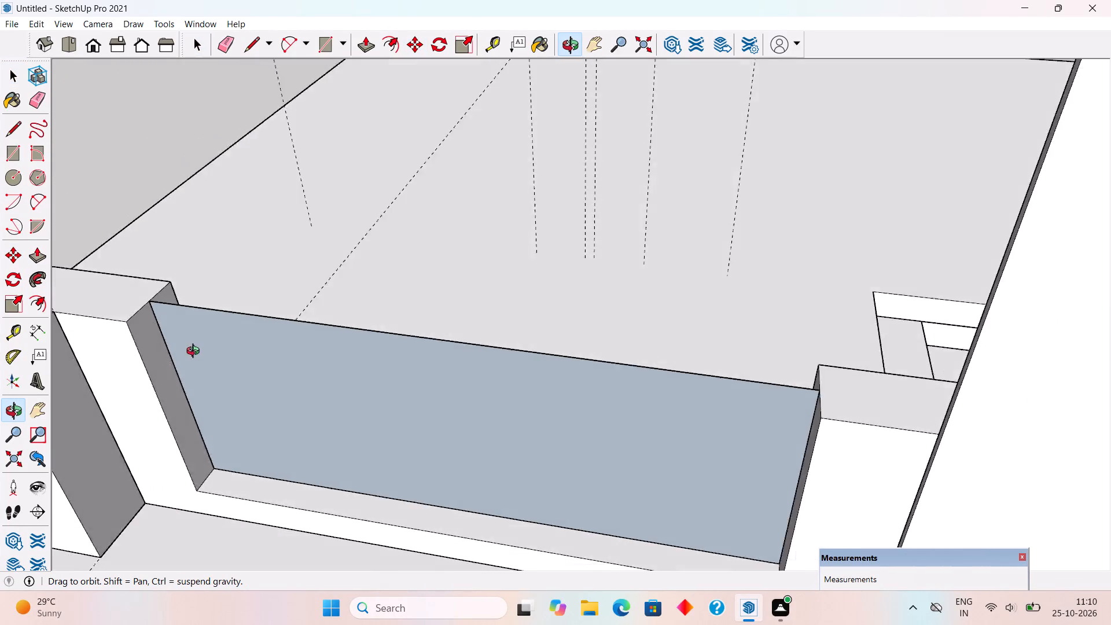
pyautogui.moveTo(196, 352); pyautogui.dragTo(323, 363, button='middle')
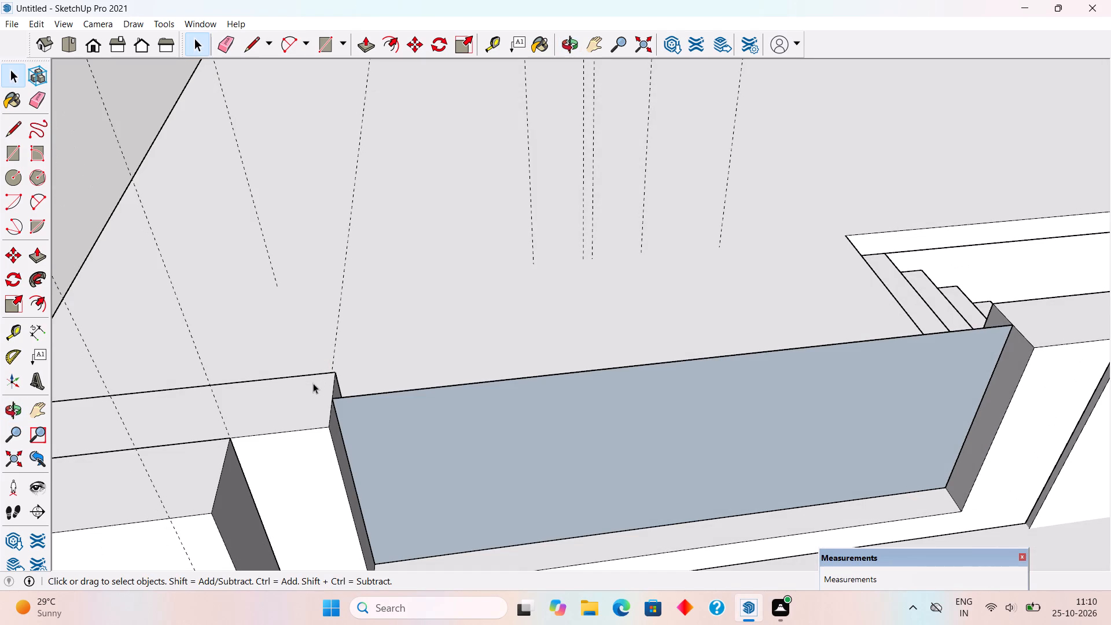
pyautogui.press('r')
pyautogui.click(337, 369)
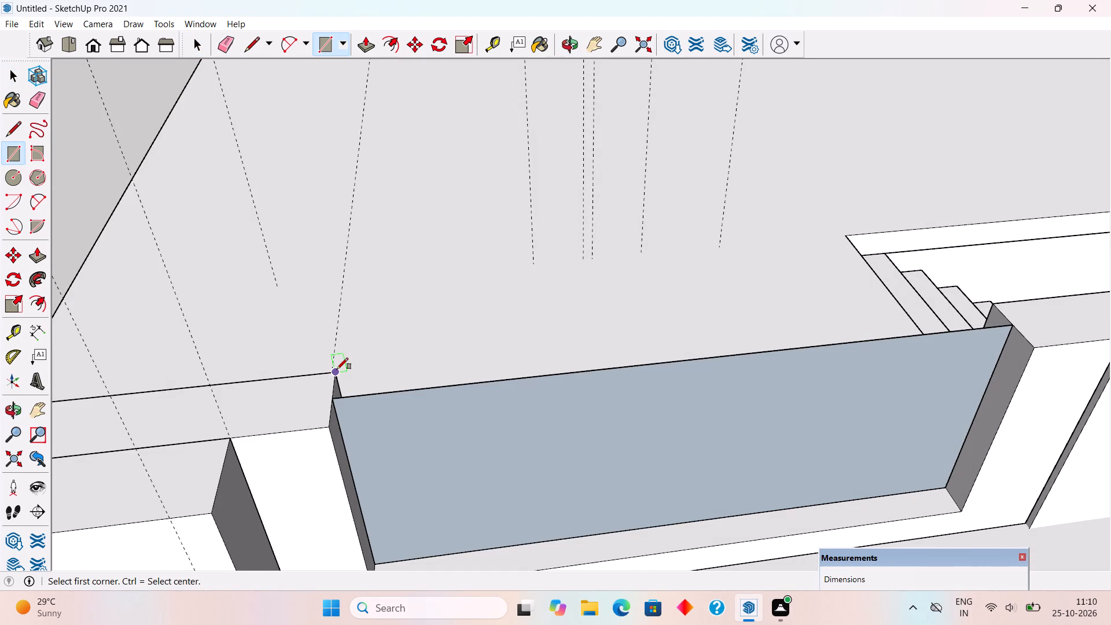
pyautogui.scroll(-4, 337, 369)
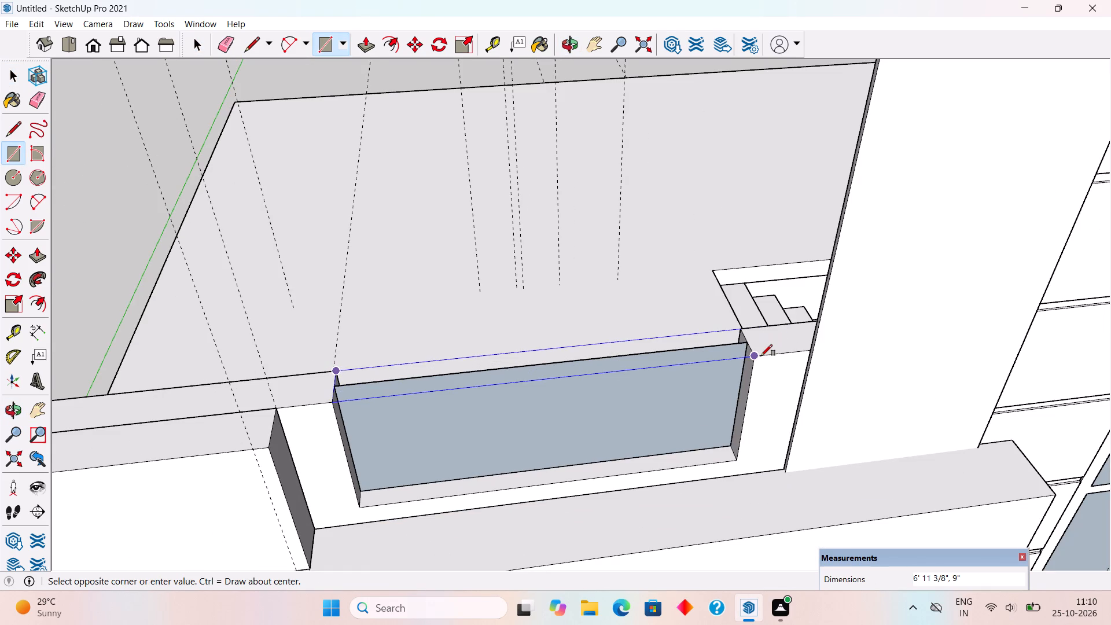
pyautogui.click(760, 356)
# Pull the rectangle over the notch up 3" and make the resulting cap slab into a group.
pyautogui.press('p')
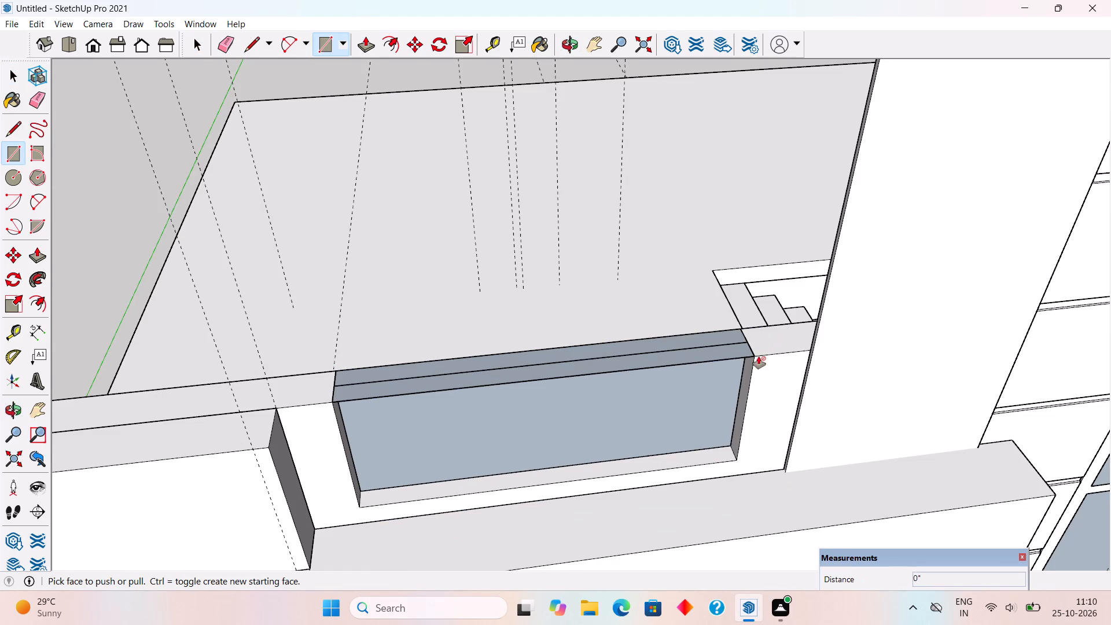
pyautogui.click(743, 350)
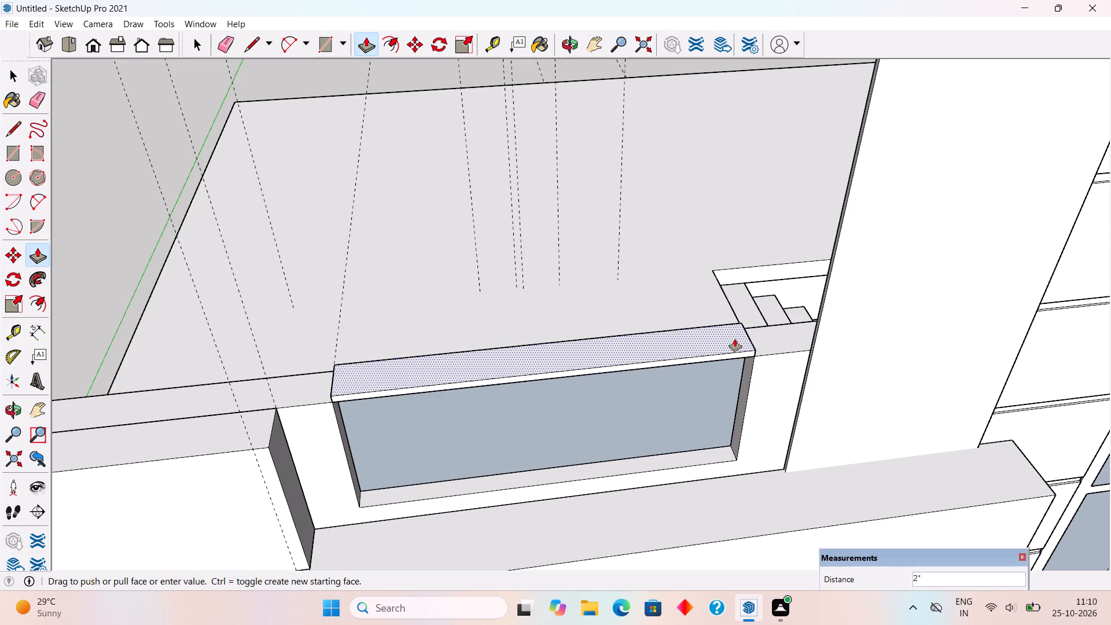
pyautogui.write('3"')
pyautogui.press('Return')
pyautogui.press('space')
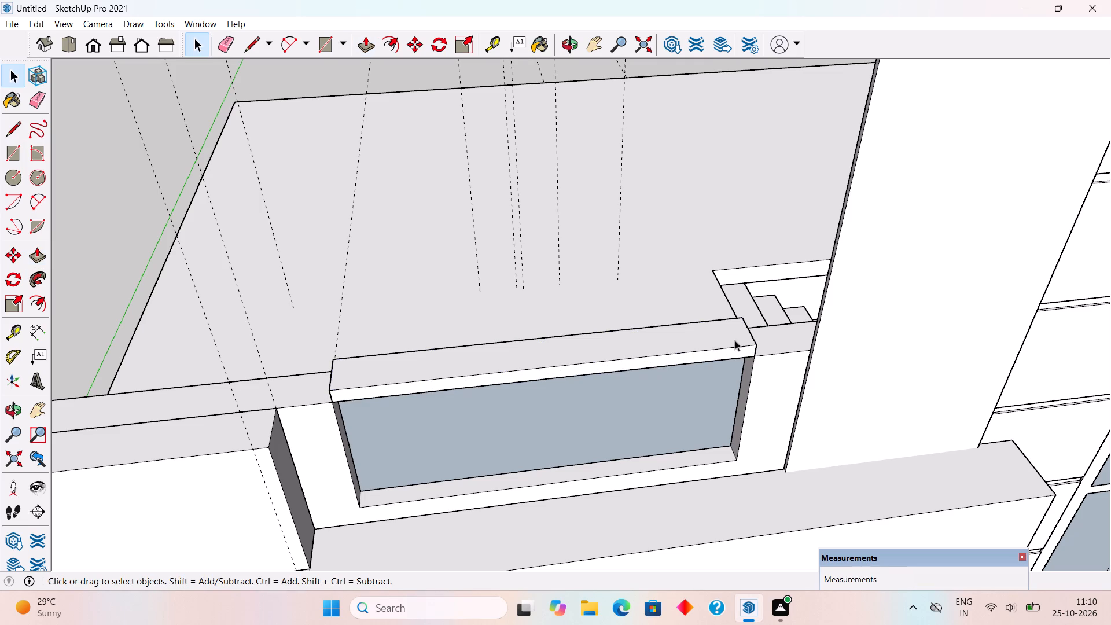
pyautogui.tripleClick(735, 340)
pyautogui.rightClick(735, 340)
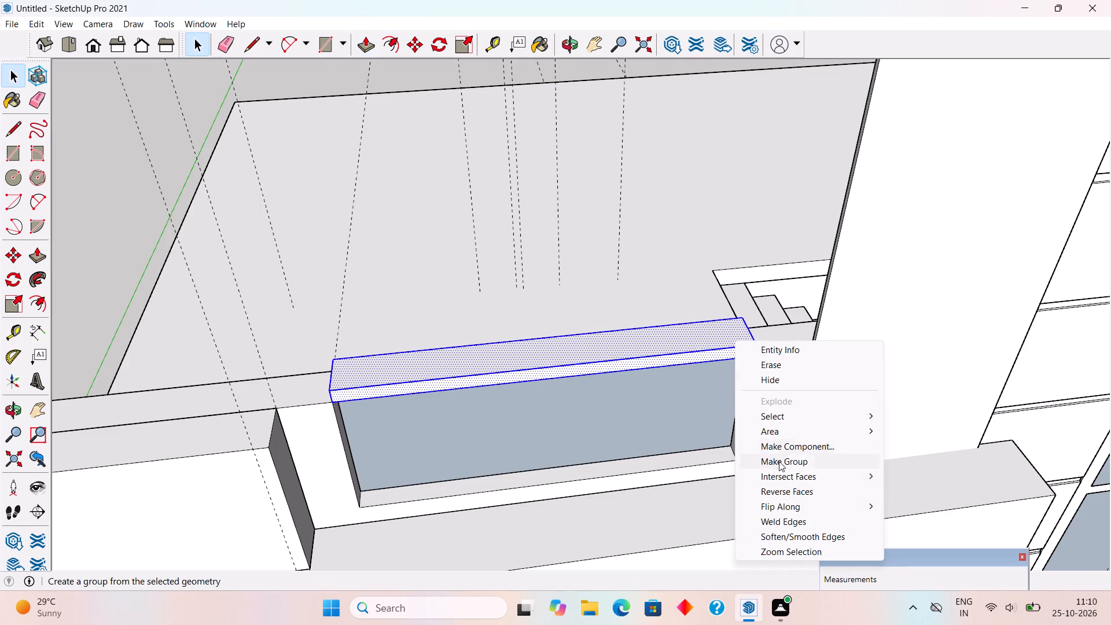
pyautogui.click(779, 462)
# Inside the group of the projecting block in front of the parapet, raise the block's top face by 9".
pyautogui.scroll(-10, 756, 410)
pyautogui.moveTo(738, 416); pyautogui.dragTo(674, 217, button='middle')
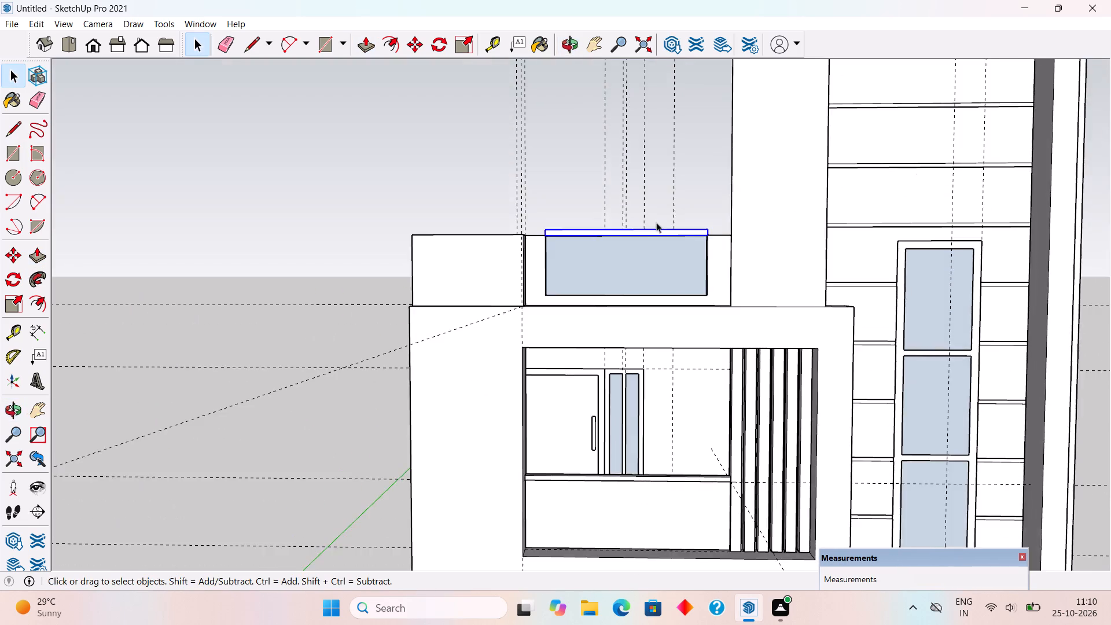
pyautogui.scroll(5, 623, 299)
pyautogui.moveTo(493, 300); pyautogui.dragTo(740, 420, button='middle')
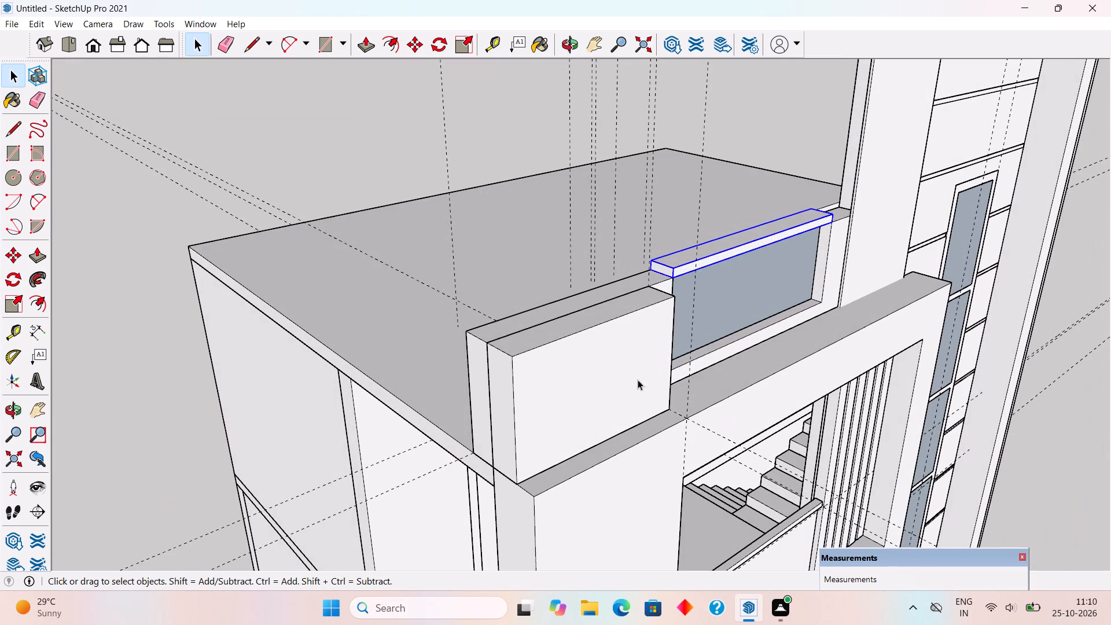
pyautogui.doubleClick(568, 334)
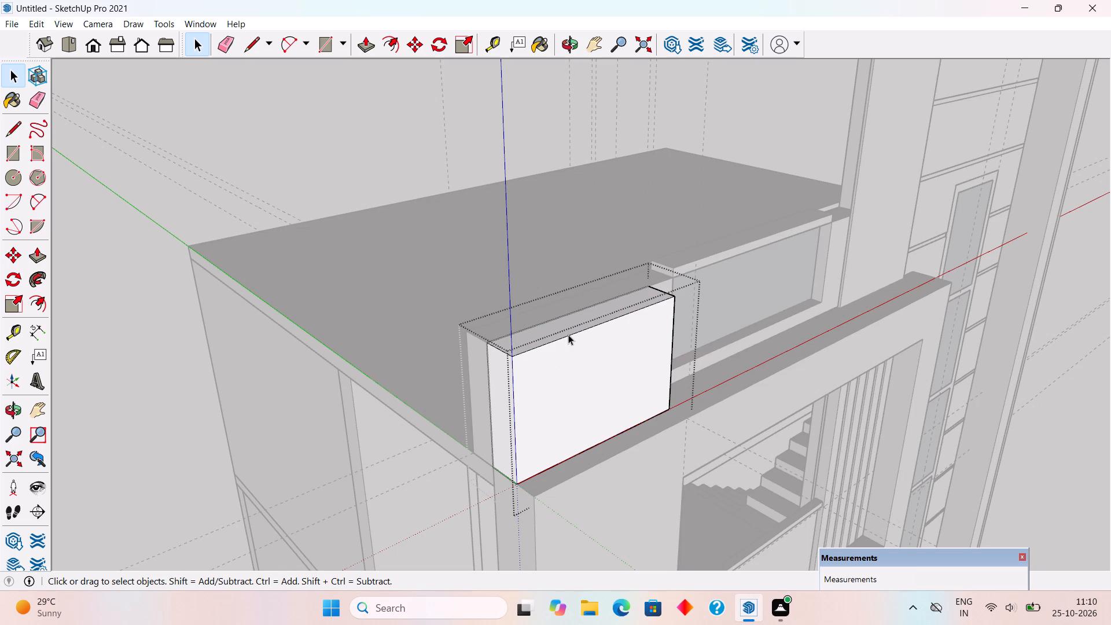
pyautogui.click(568, 334)
pyautogui.click(569, 329)
pyautogui.scroll(3, 569, 329)
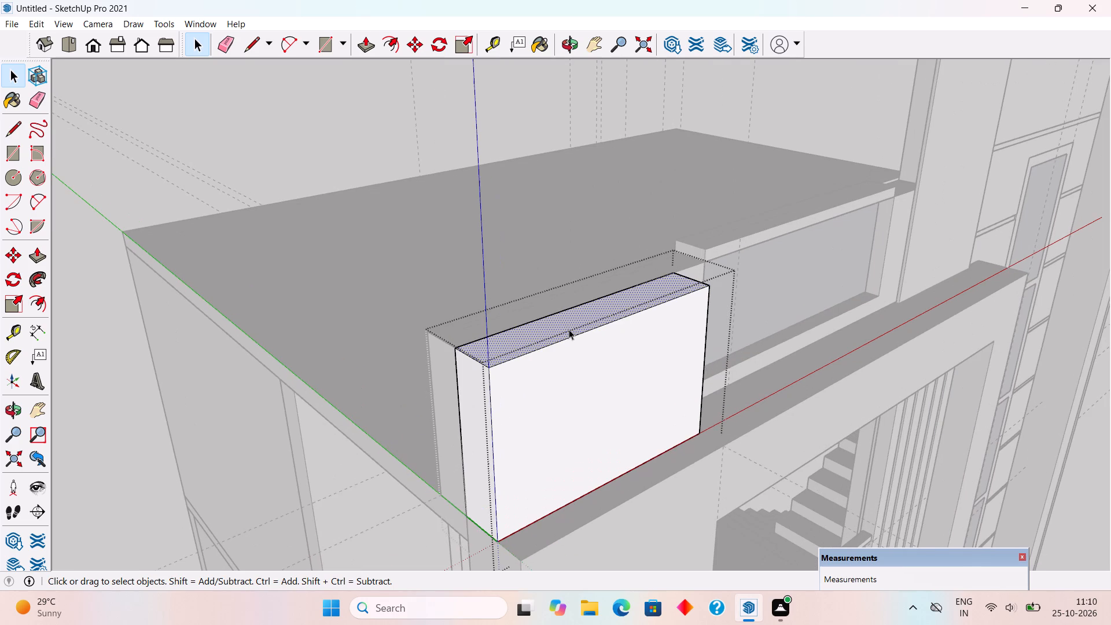
pyautogui.press('p')
pyautogui.click(573, 327)
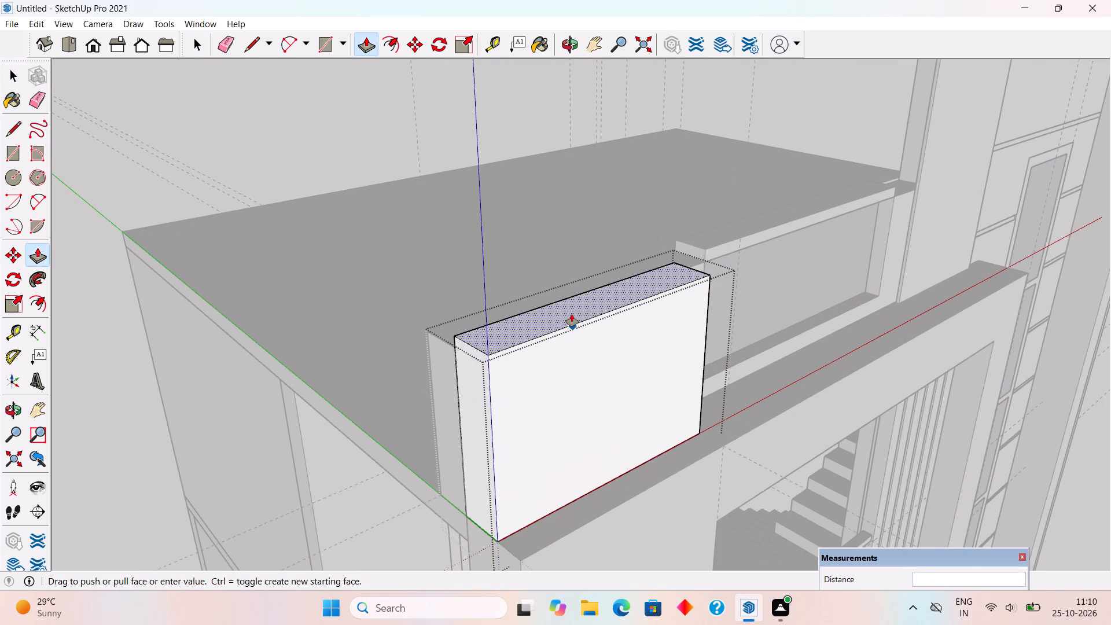
pyautogui.write('9"')
pyautogui.press('Return')
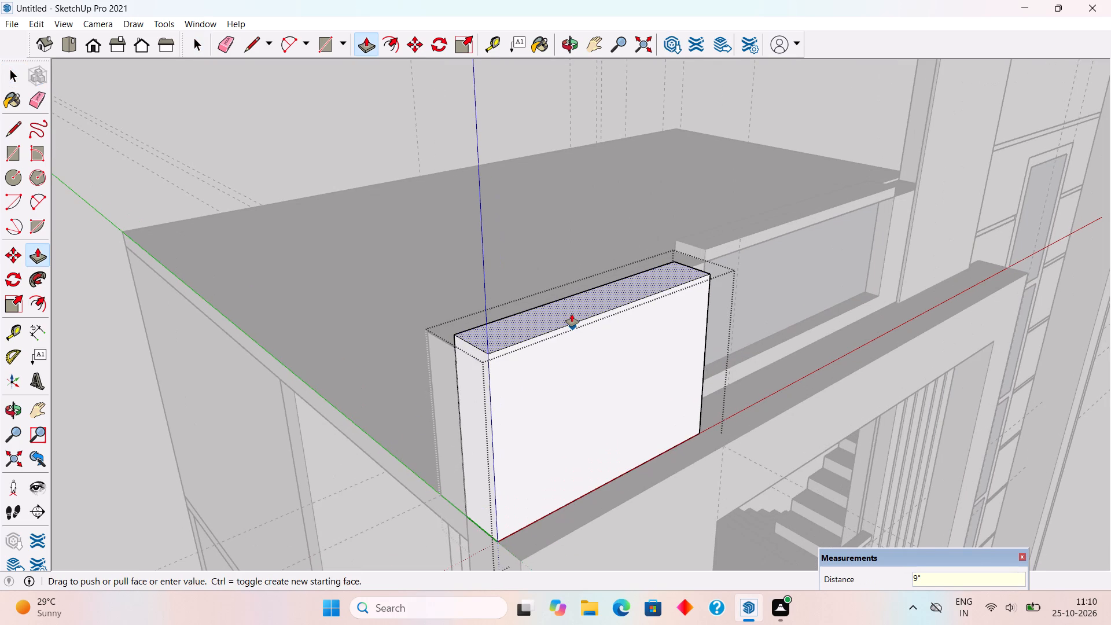
pyautogui.press('space')
# Inside the parapet group, raise the pier between the notch and the tall wall flush with the cap slab, plus another 3".
pyautogui.tripleClick(885, 226)
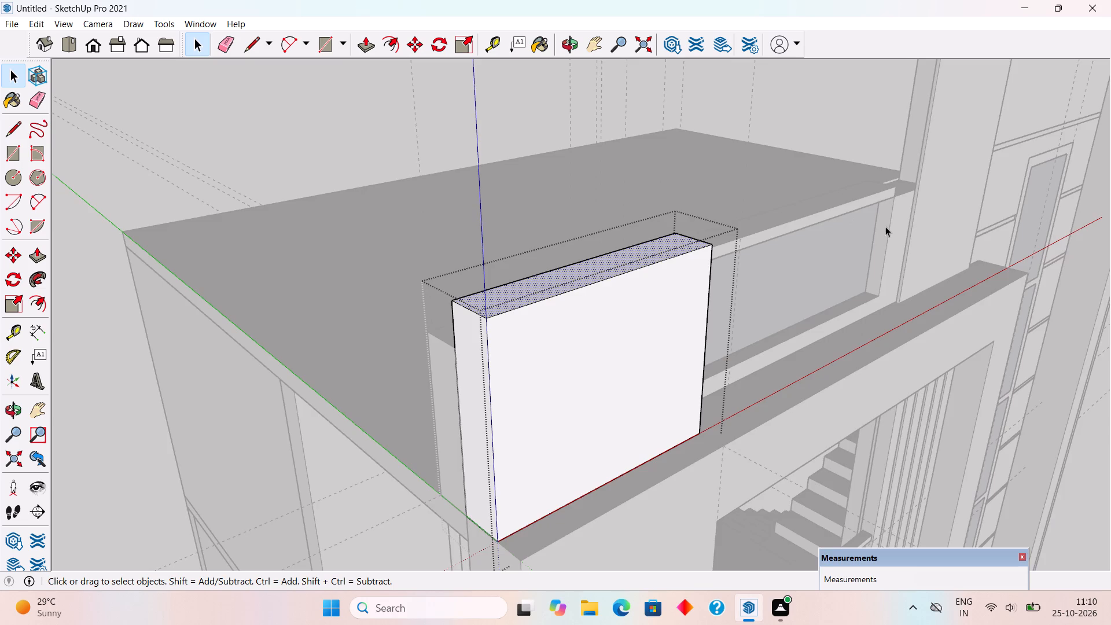
pyautogui.moveTo(879, 203); pyautogui.dragTo(869, 253, button='middle')
pyautogui.scroll(5, 881, 242)
pyautogui.scroll(3, 928, 225)
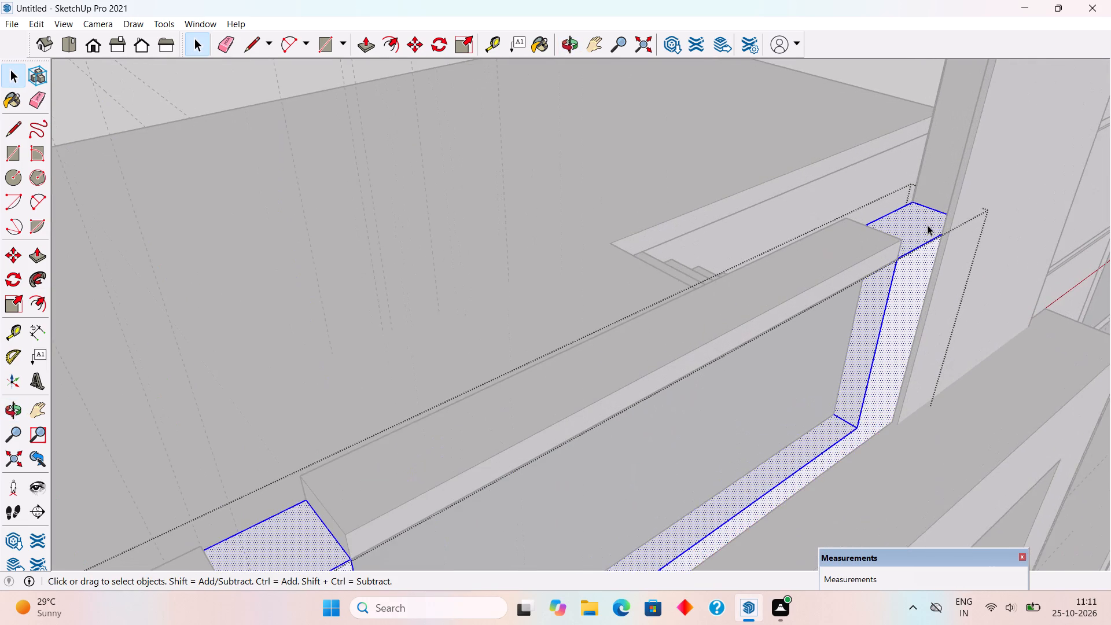
pyautogui.press('p')
pyautogui.click(928, 225)
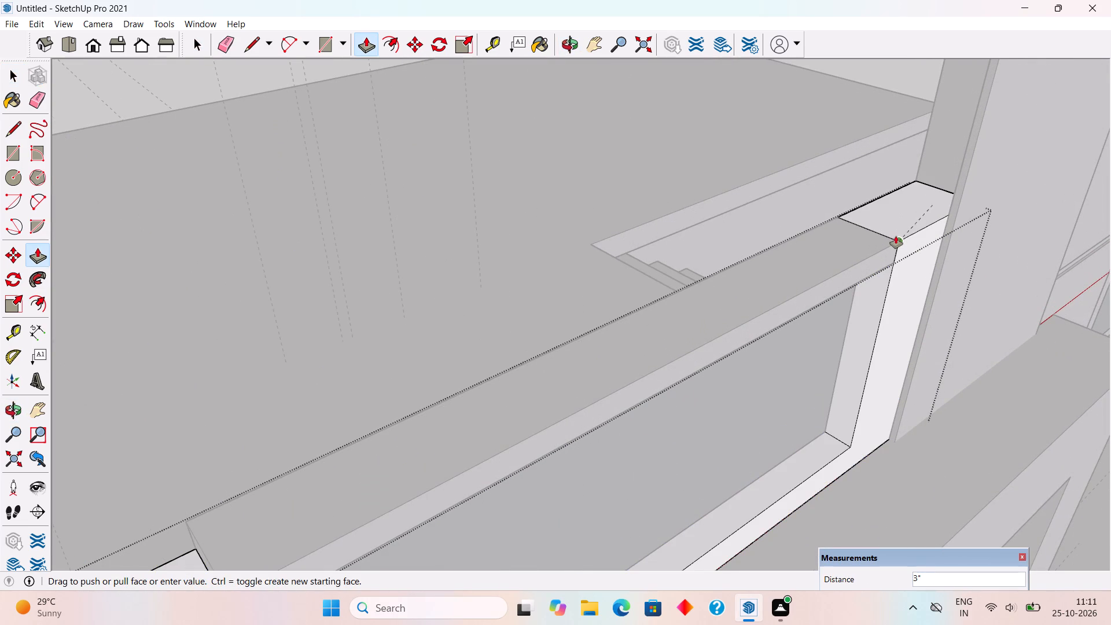
pyautogui.click(895, 237)
pyautogui.click(902, 219)
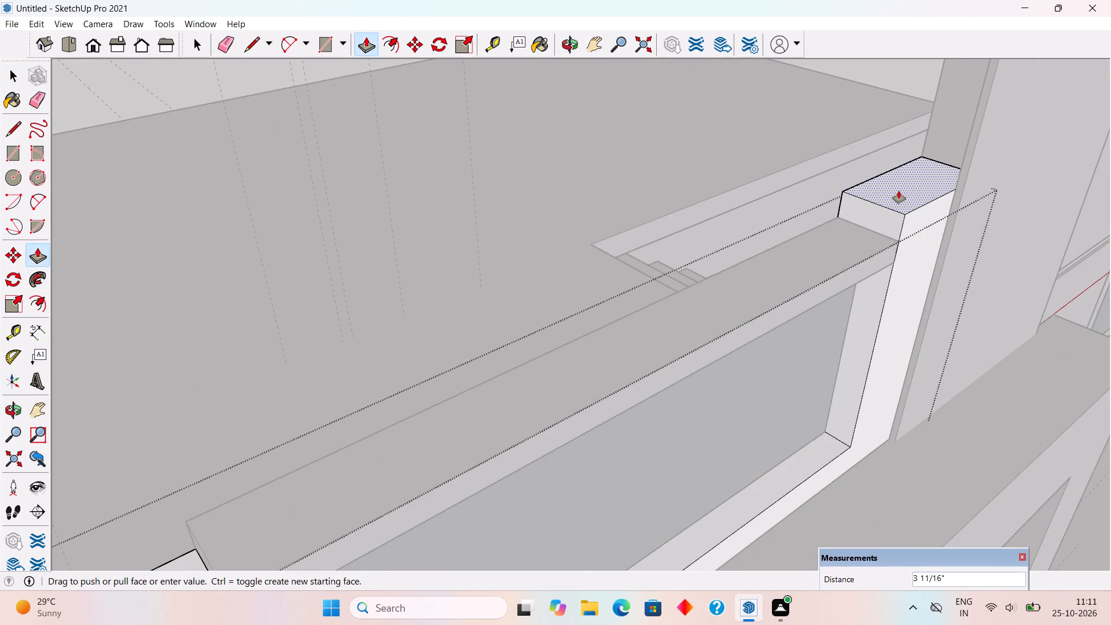
pyautogui.write('3"')
pyautogui.press('Return')
pyautogui.press('space')
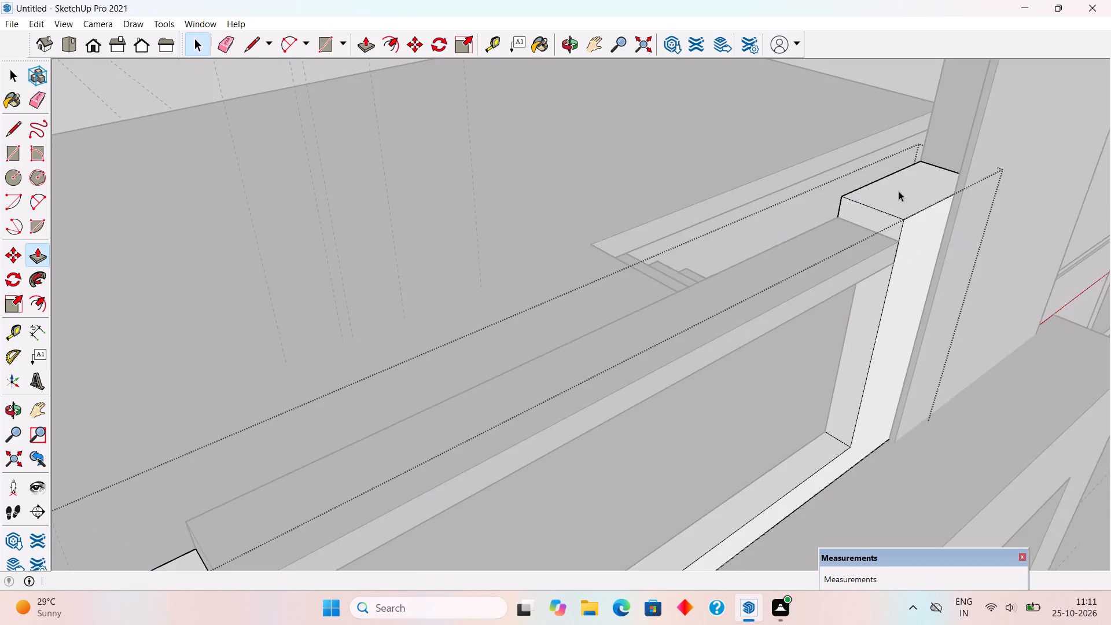
# Raise the top of the longer parapet section, behind the projecting block, level with the top of the pier across the notch.
pyautogui.scroll(-11, 899, 191)
pyautogui.moveTo(809, 347); pyautogui.dragTo(896, 361, button='middle')
pyautogui.scroll(4, 871, 353)
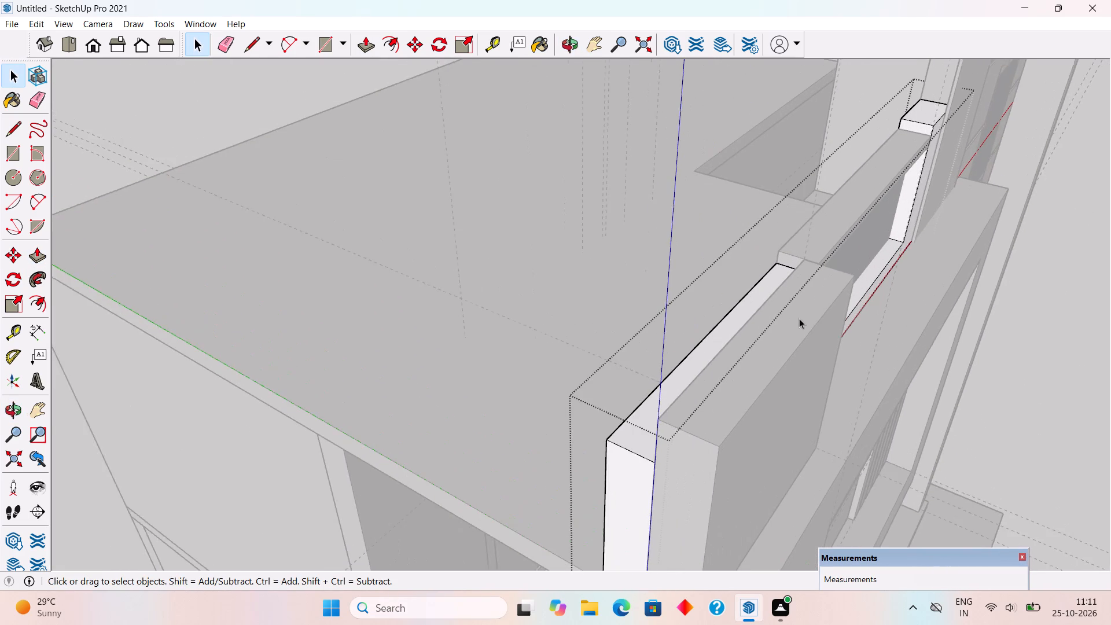
pyautogui.tripleClick(733, 315)
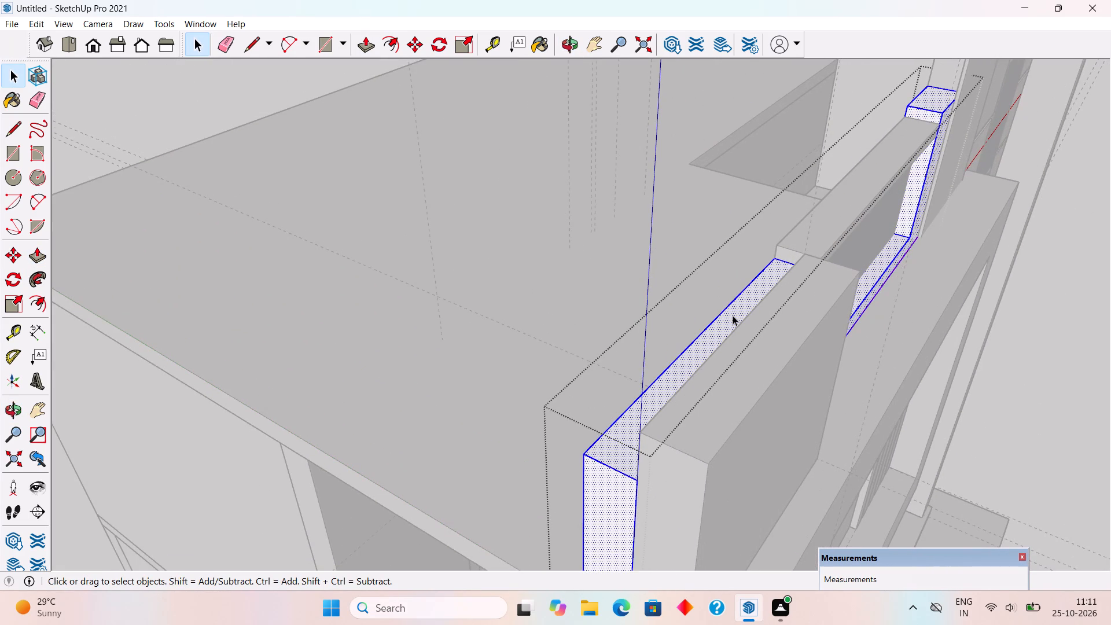
pyautogui.press('p')
pyautogui.click(733, 315)
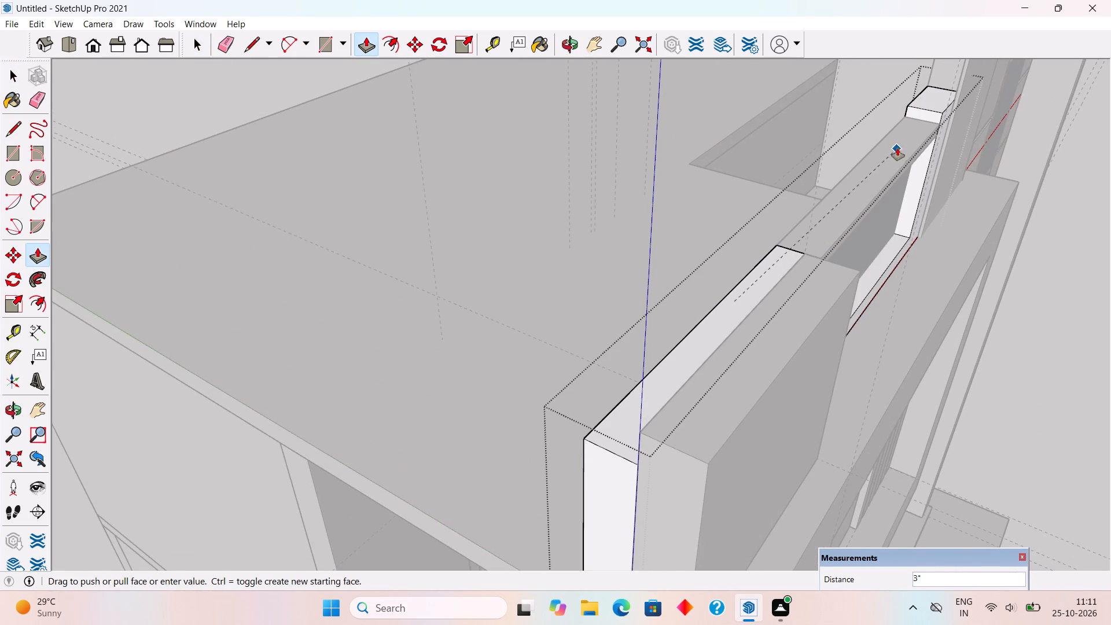
pyautogui.click(921, 105)
pyautogui.press('space')
pyautogui.scroll(-4, 919, 147)
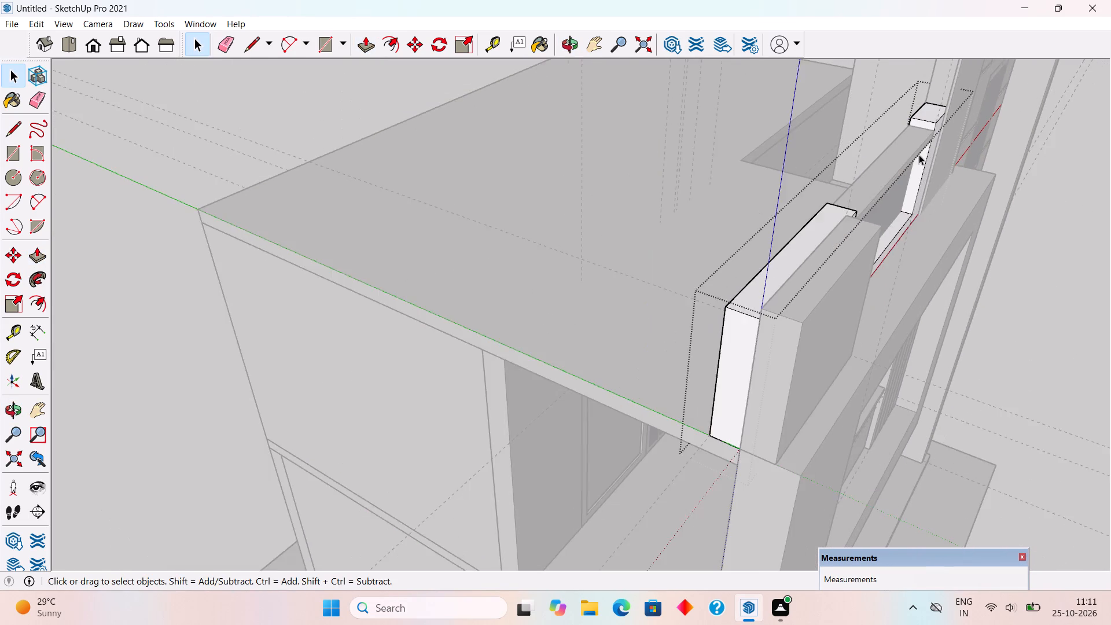
pyautogui.scroll(-12, 919, 155)
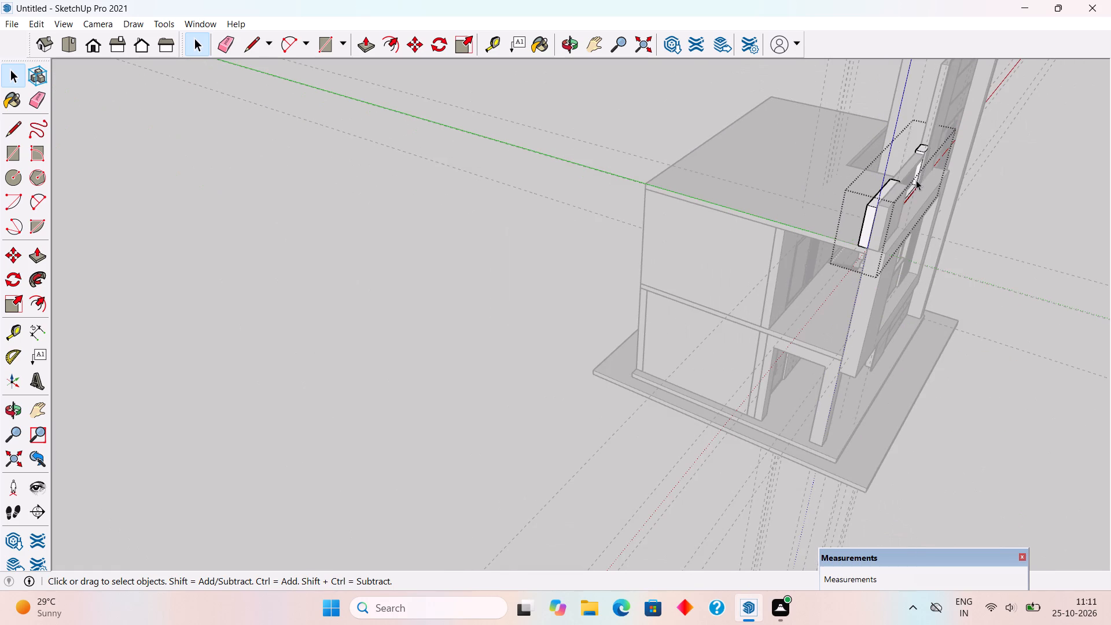
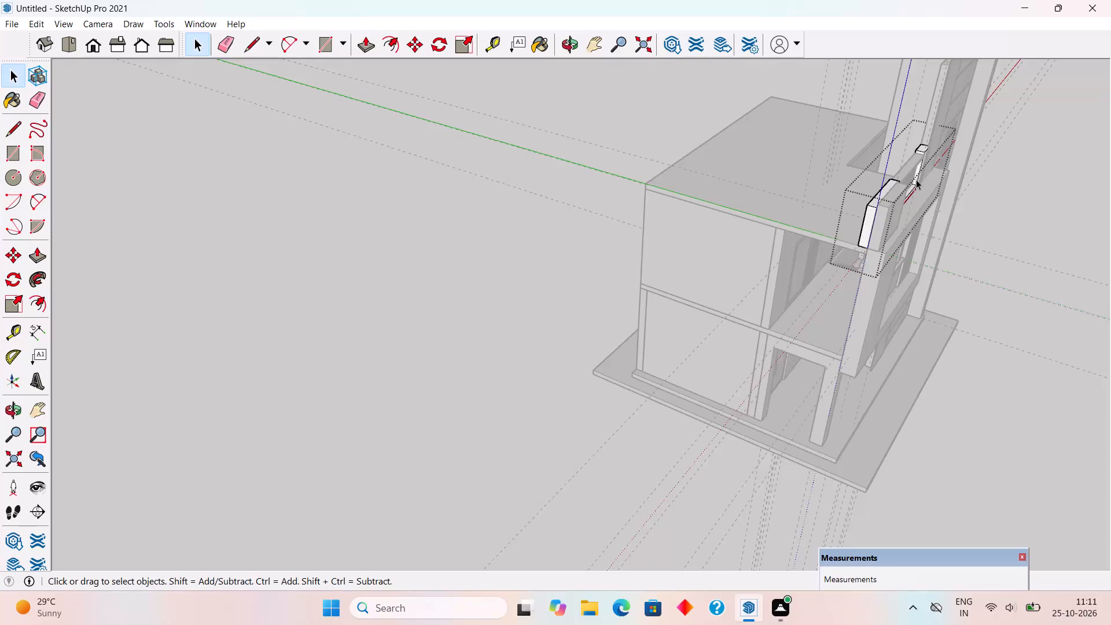
# Close the parapet group and examine the stepped parapet, balcony frame and tall wall from the front.
pyautogui.scroll(-3, 911, 185)
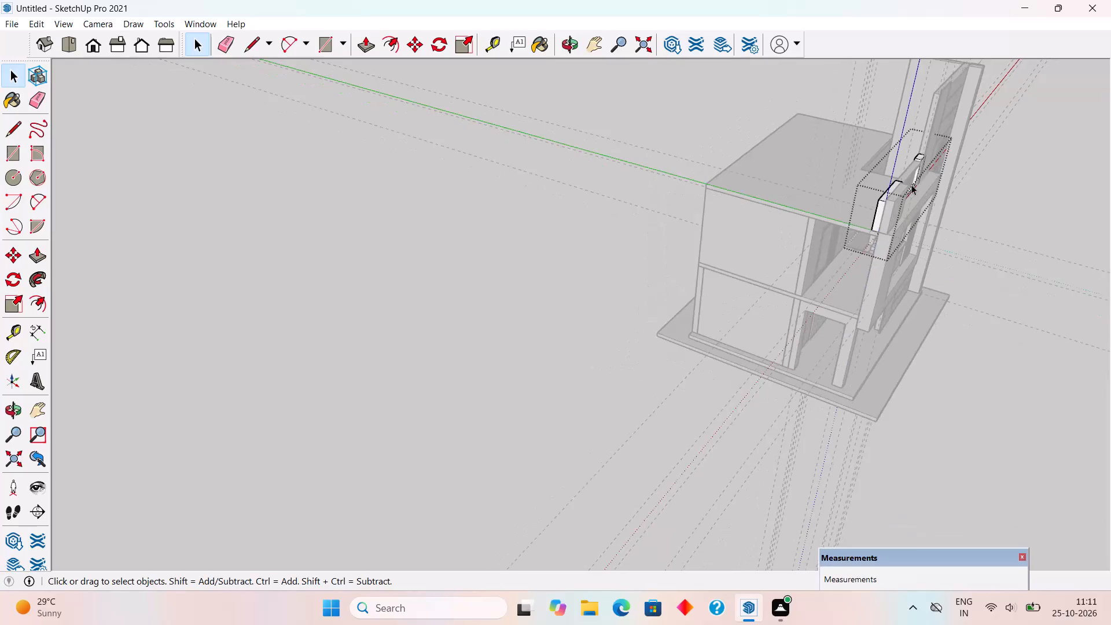
pyautogui.scroll(-2, 911, 185)
pyautogui.click(998, 411)
pyautogui.moveTo(878, 241); pyautogui.dragTo(697, 226, button='middle')
pyautogui.moveTo(868, 361); pyautogui.dragTo(779, 245, button='middle')
pyautogui.scroll(4, 682, 165)
pyautogui.scroll(-4, 719, 200)
pyautogui.scroll(-5, 612, 157)
pyautogui.scroll(6, 960, 255)
pyautogui.moveTo(917, 221); pyautogui.dragTo(811, 166, button='middle')
pyautogui.moveTo(722, 283); pyautogui.dragTo(794, 301, button='middle')
pyautogui.scroll(5, 831, 95)
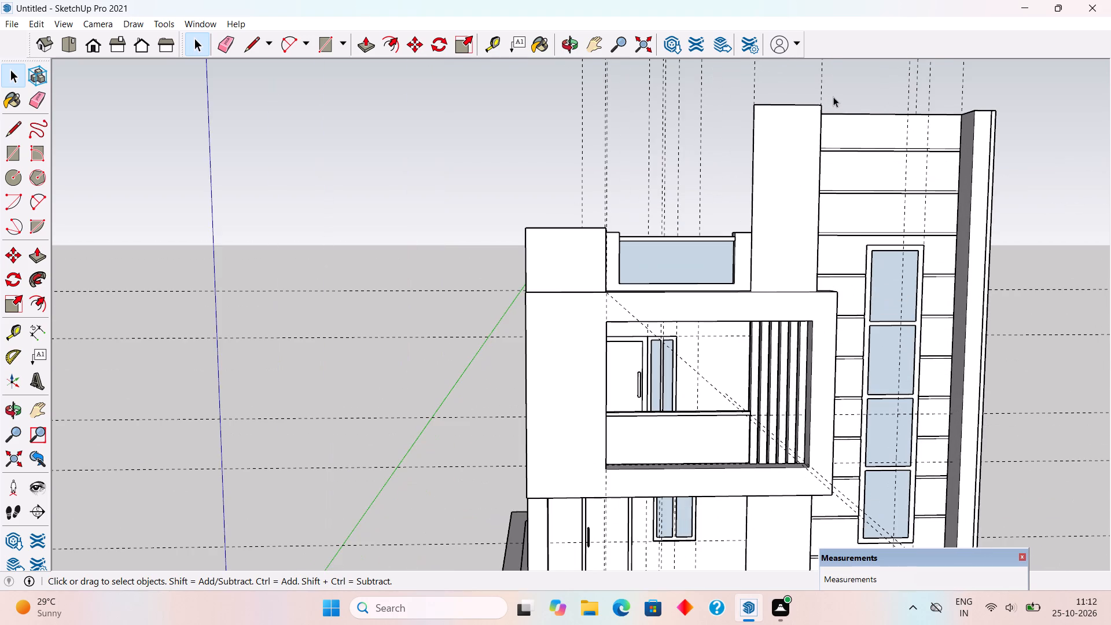
pyautogui.moveTo(837, 107); pyautogui.dragTo(867, 141, button='middle')
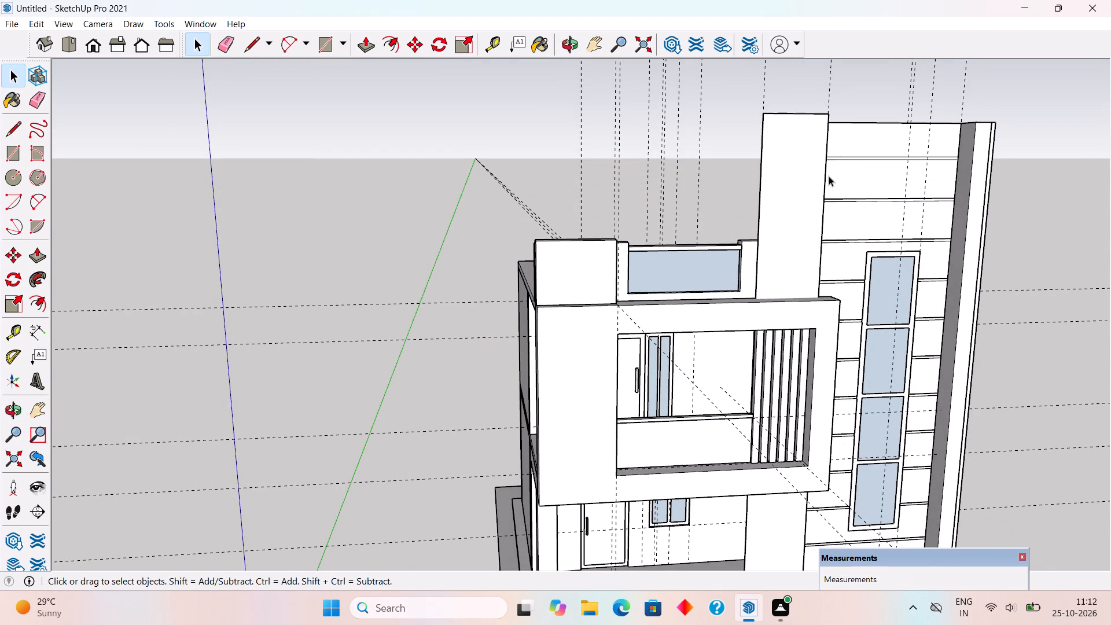
pyautogui.moveTo(824, 225); pyautogui.dragTo(841, 276, button='middle')
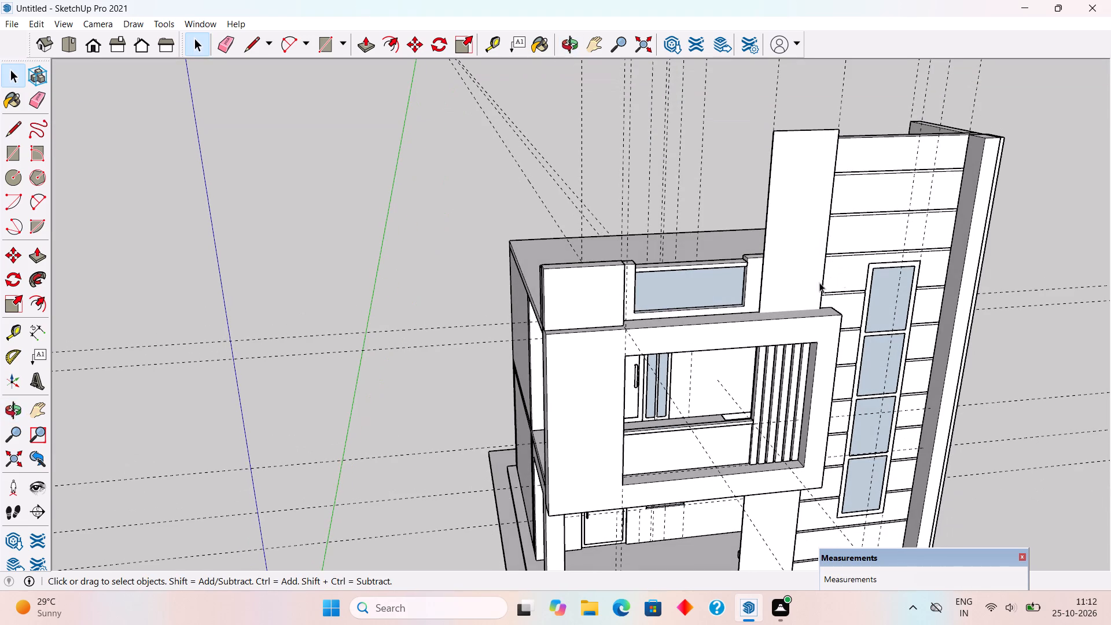
# Draw a 4' line along the base of the tall wall where it meets the top of the balcony frame.
pyautogui.scroll(8, 815, 286)
pyautogui.press('l')
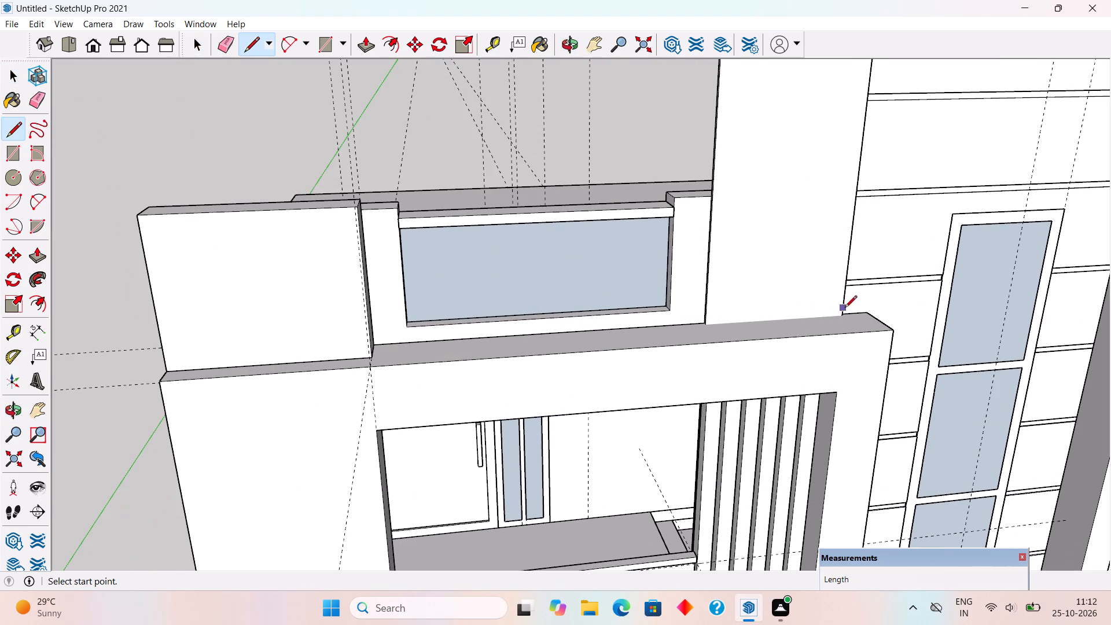
pyautogui.click(844, 314)
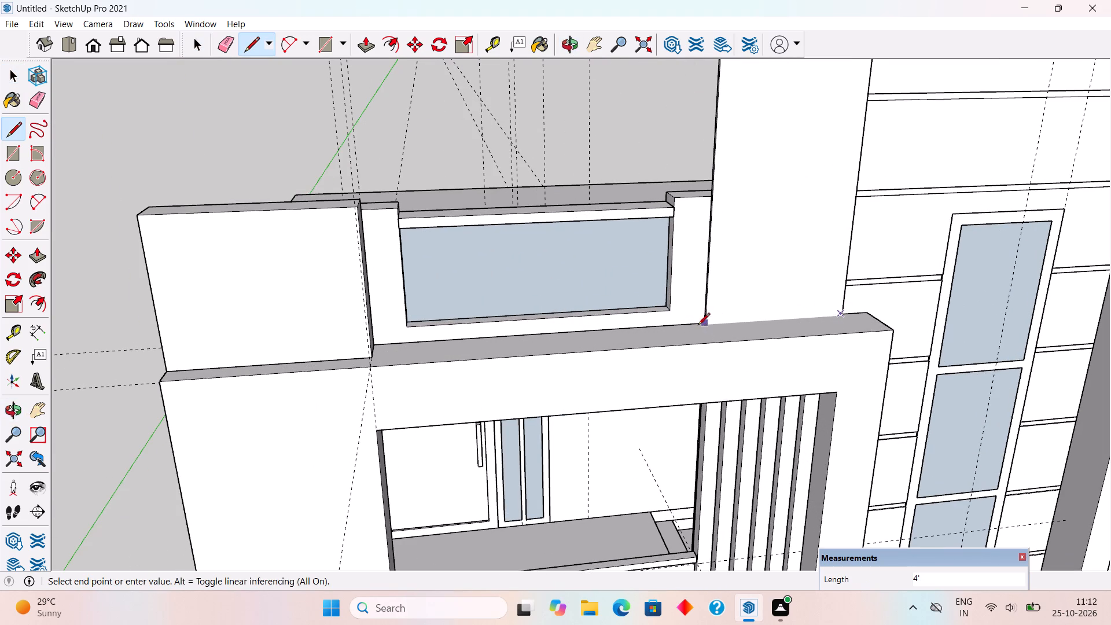
pyautogui.click(707, 327)
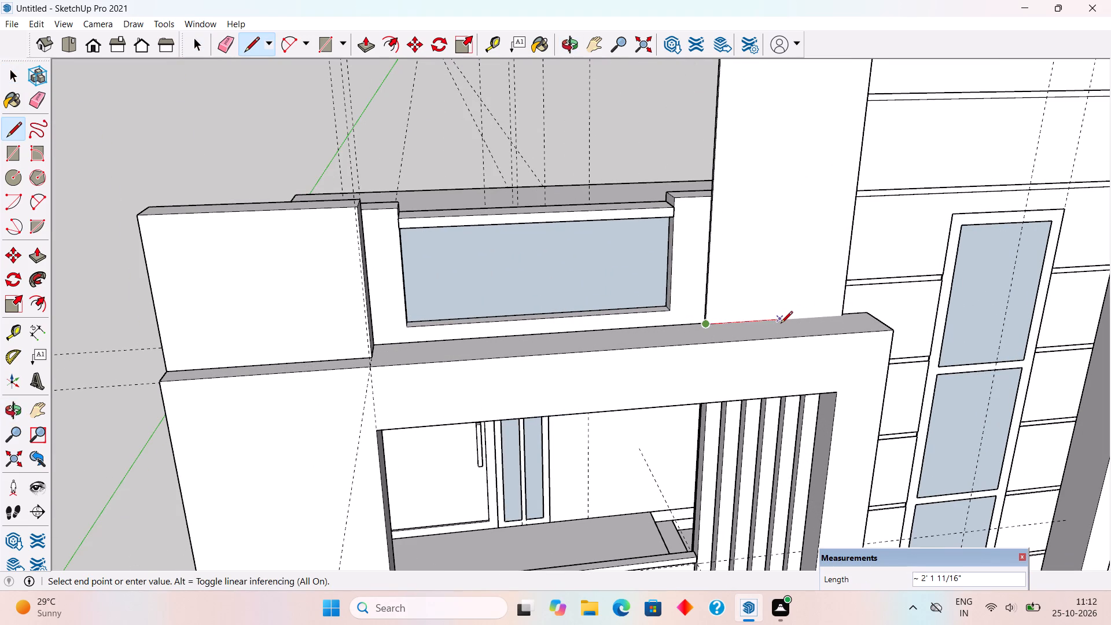
pyautogui.scroll(-1, 781, 324)
pyautogui.scroll(8, 834, 312)
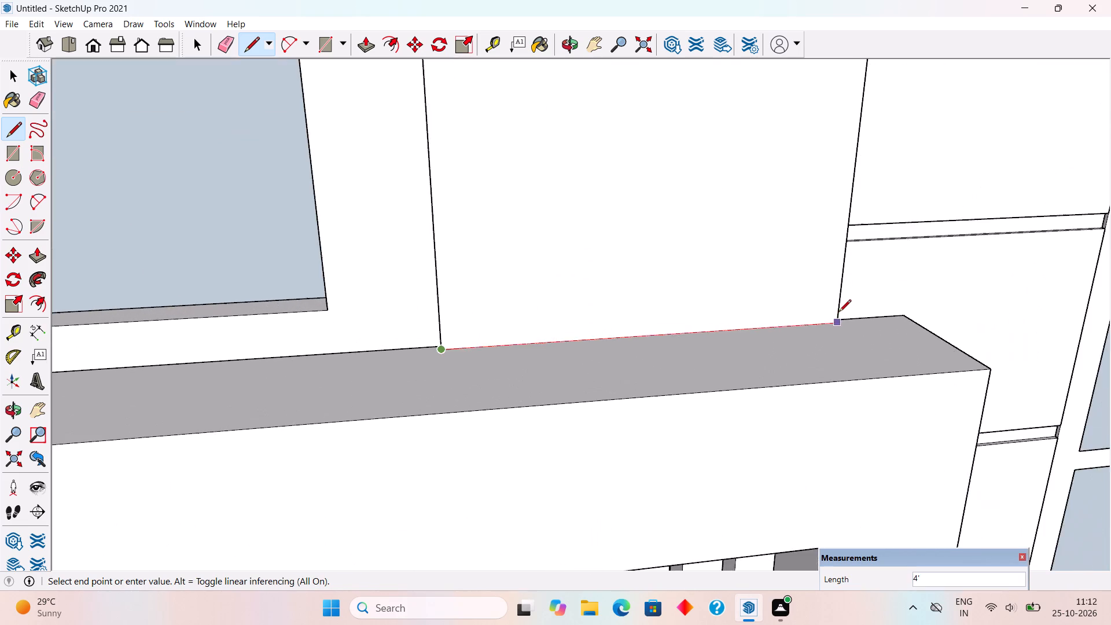
pyautogui.scroll(14, 839, 312)
pyautogui.click(830, 337)
pyautogui.scroll(-18, 819, 316)
pyautogui.press('space')
pyautogui.scroll(-4, 813, 329)
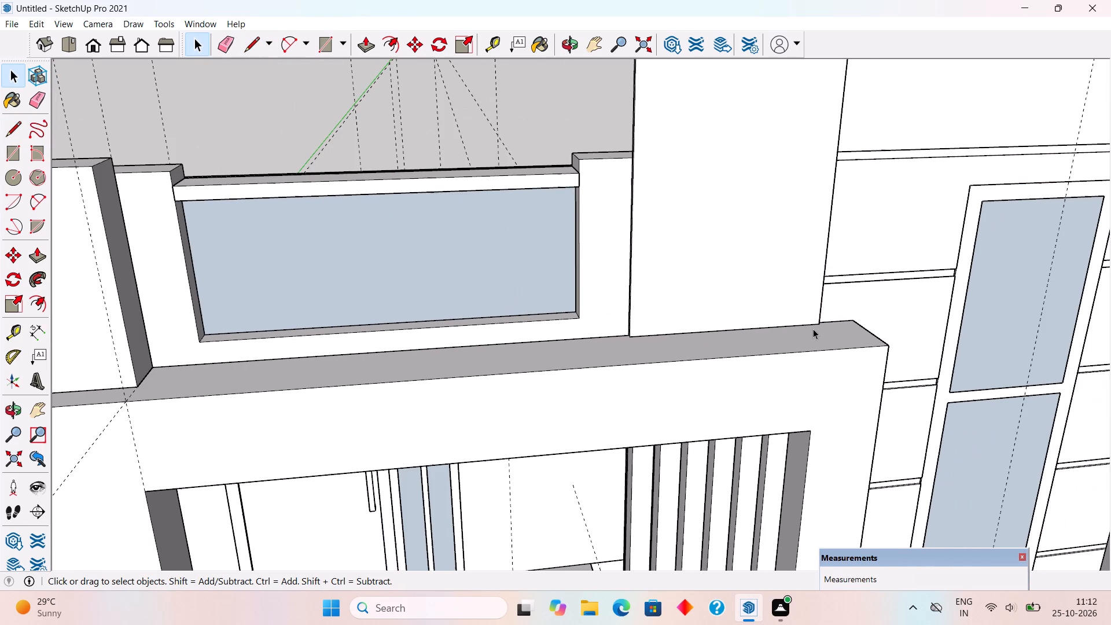
# Place a horizontal guide on the tall wall 8' above its base line on the balcony frame.
pyautogui.press('t')
pyautogui.click(770, 326)
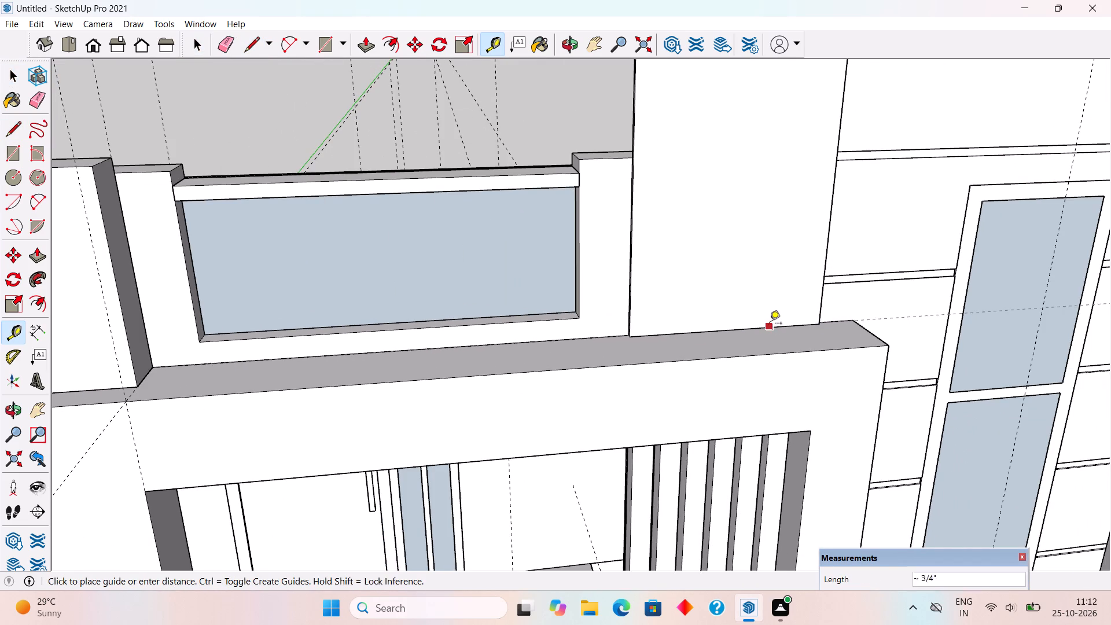
pyautogui.scroll(-9, 770, 322)
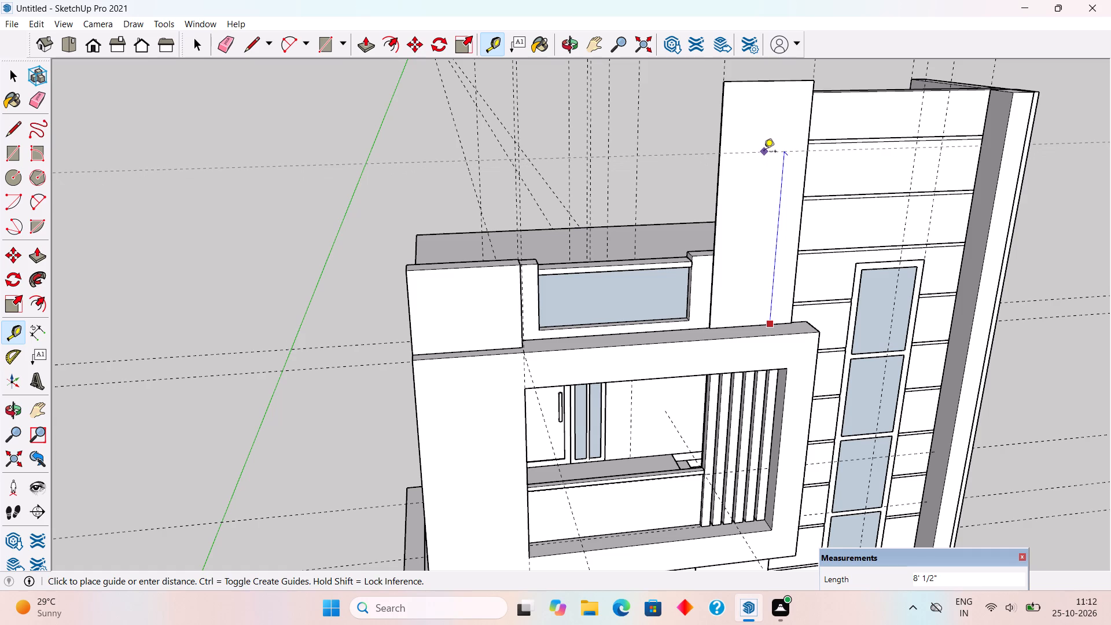
pyautogui.write("8'")
pyautogui.press('Return')
pyautogui.press('Return')
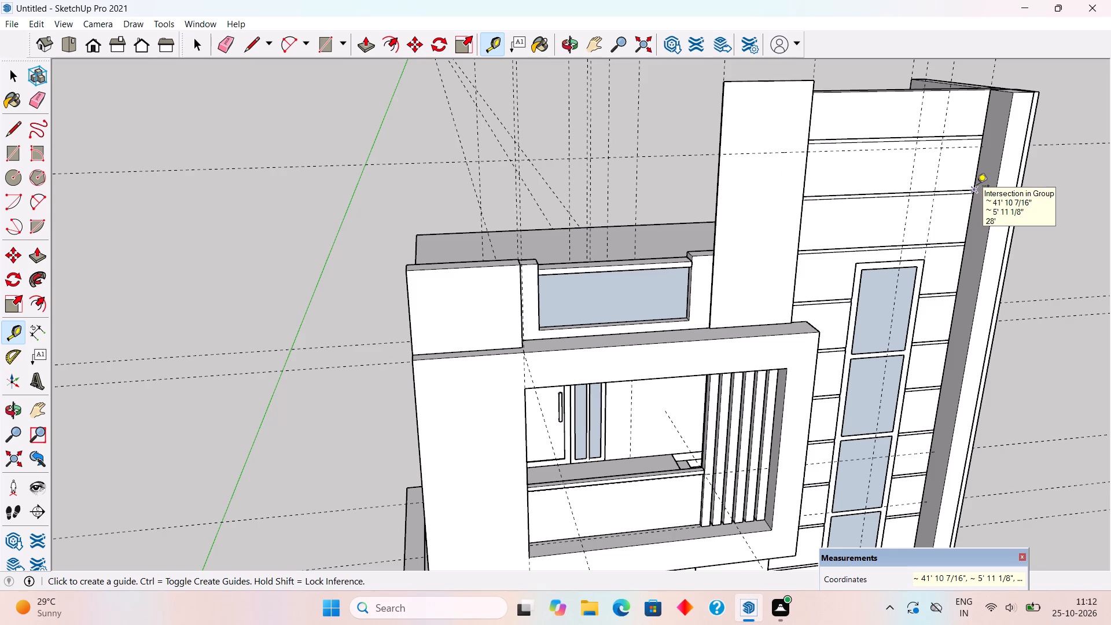
# Place a guide across the end column's inner face, parallel to its top edge, at the height of the 8' guide.
pyautogui.scroll(3, 966, 136)
pyautogui.scroll(1, 999, 172)
pyautogui.moveTo(1006, 168); pyautogui.dragTo(1048, 146, button='middle')
pyautogui.scroll(-3, 1050, 144)
pyautogui.moveTo(775, 284); pyautogui.dragTo(950, 356, button='middle')
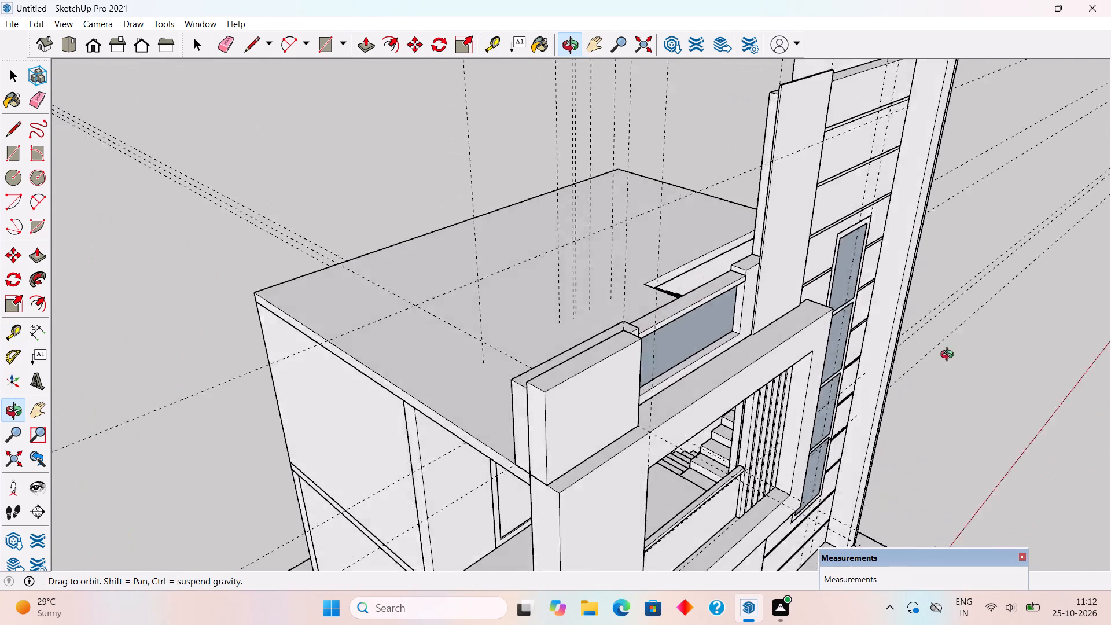
pyautogui.moveTo(950, 356); pyautogui.dragTo(969, 356, button='middle')
pyautogui.scroll(-4, 969, 356)
pyautogui.scroll(11, 974, 163)
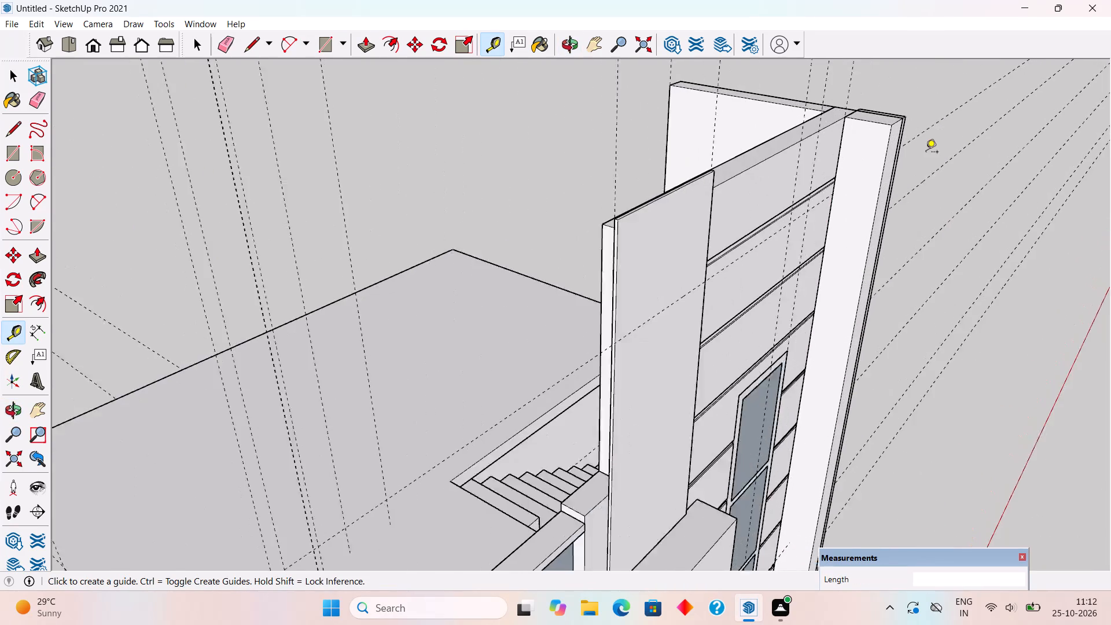
pyautogui.scroll(3, 926, 153)
pyautogui.moveTo(923, 167); pyautogui.dragTo(959, 240, button='middle')
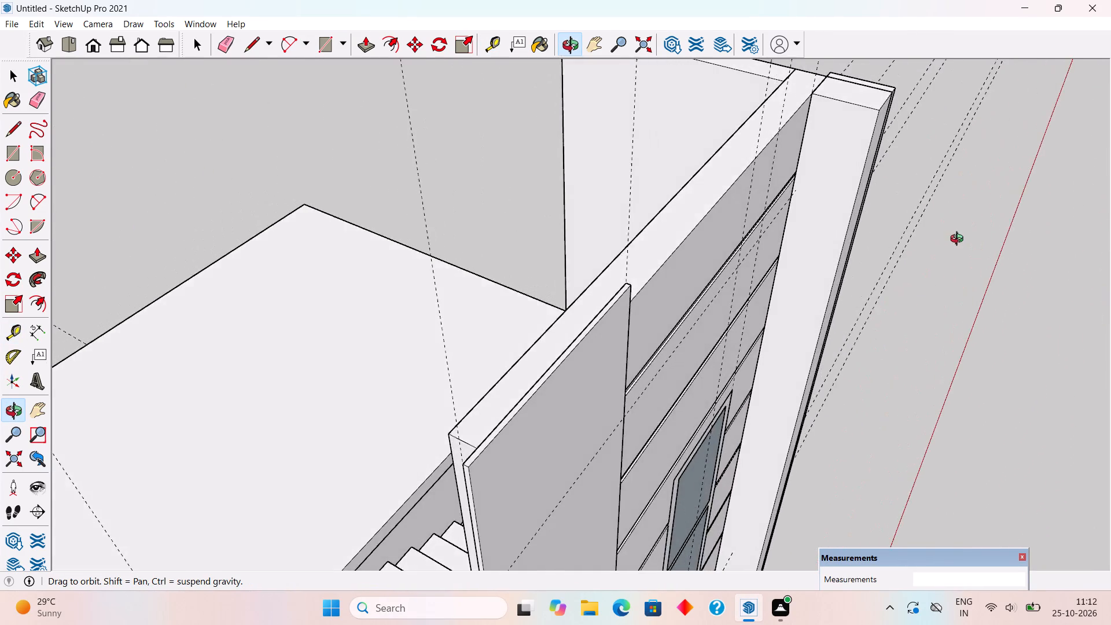
pyautogui.moveTo(959, 240); pyautogui.dragTo(887, 209, button='middle')
pyautogui.scroll(3, 836, 218)
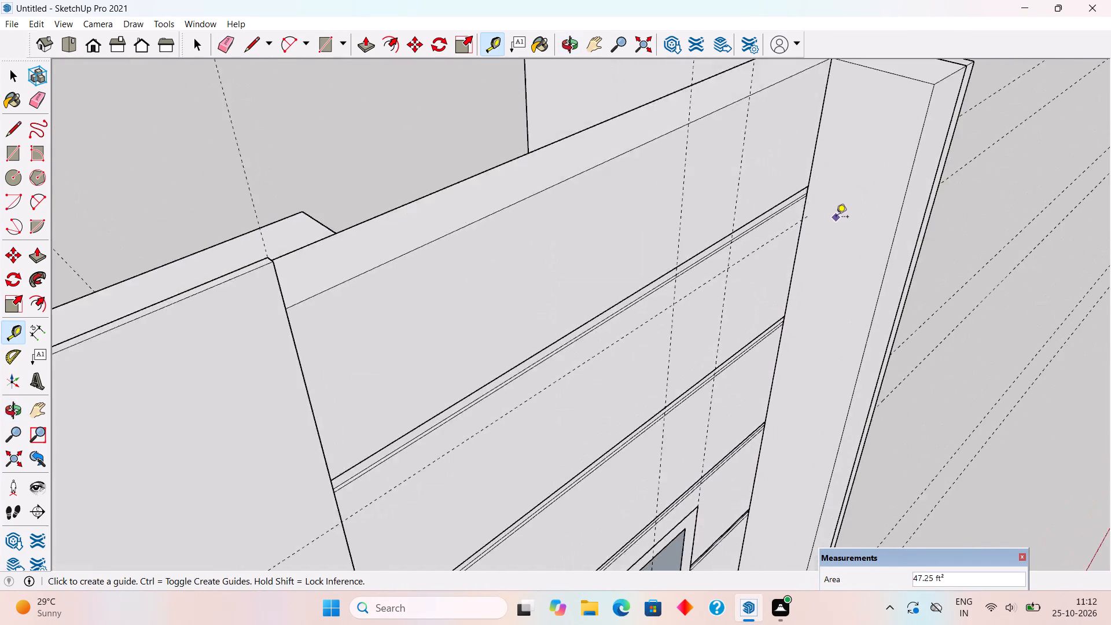
pyautogui.scroll(14, 836, 218)
pyautogui.scroll(5, 778, 224)
pyautogui.scroll(-3, 767, 218)
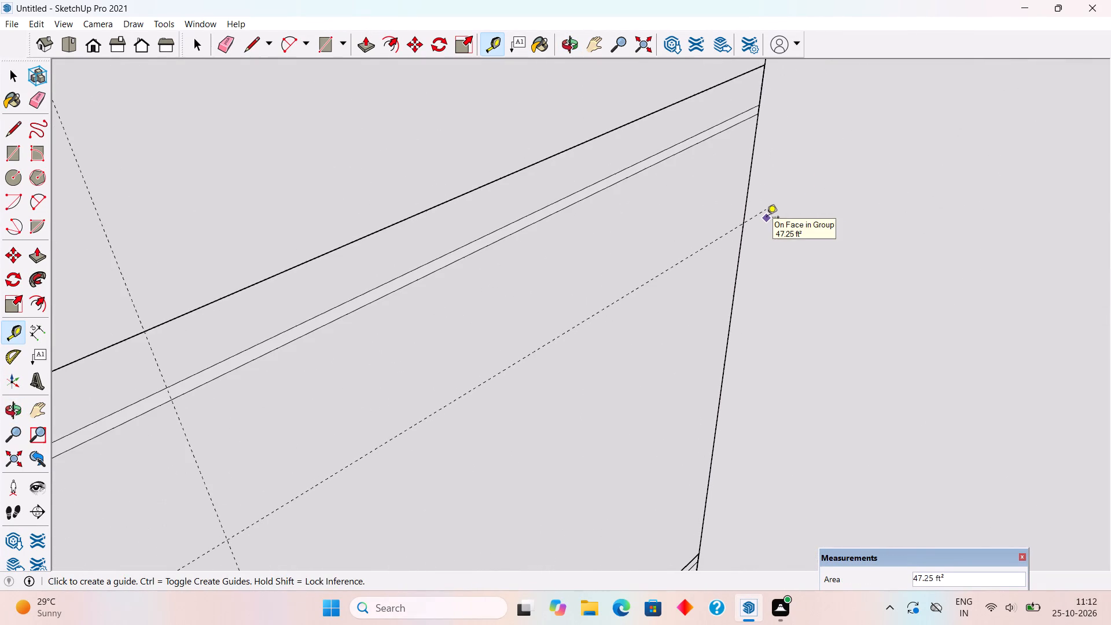
pyautogui.scroll(-5, 767, 218)
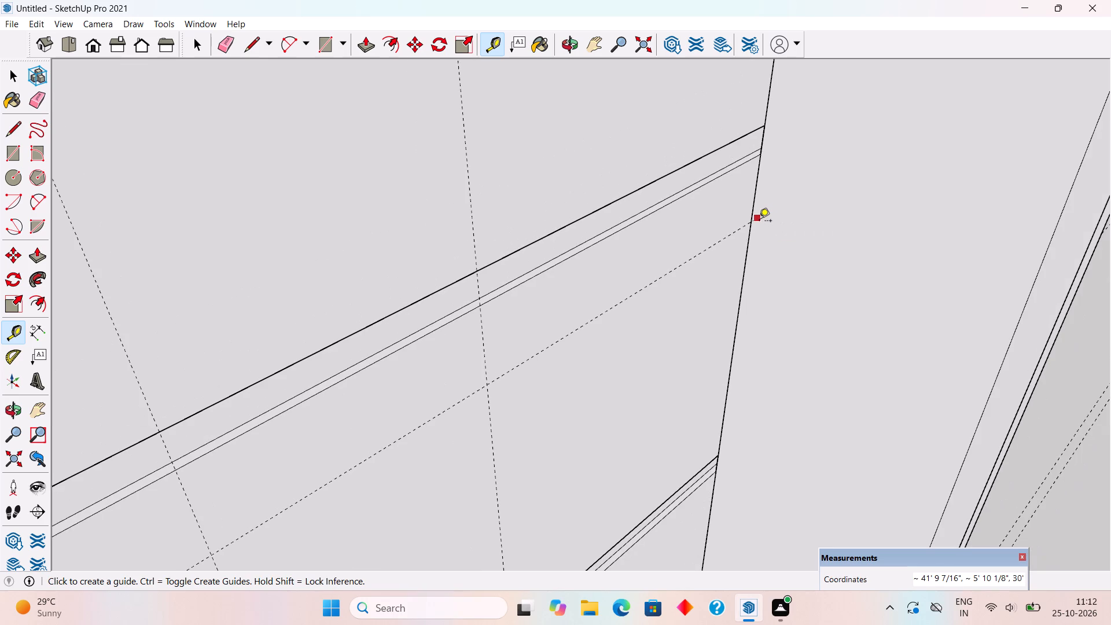
pyautogui.scroll(-5, 767, 197)
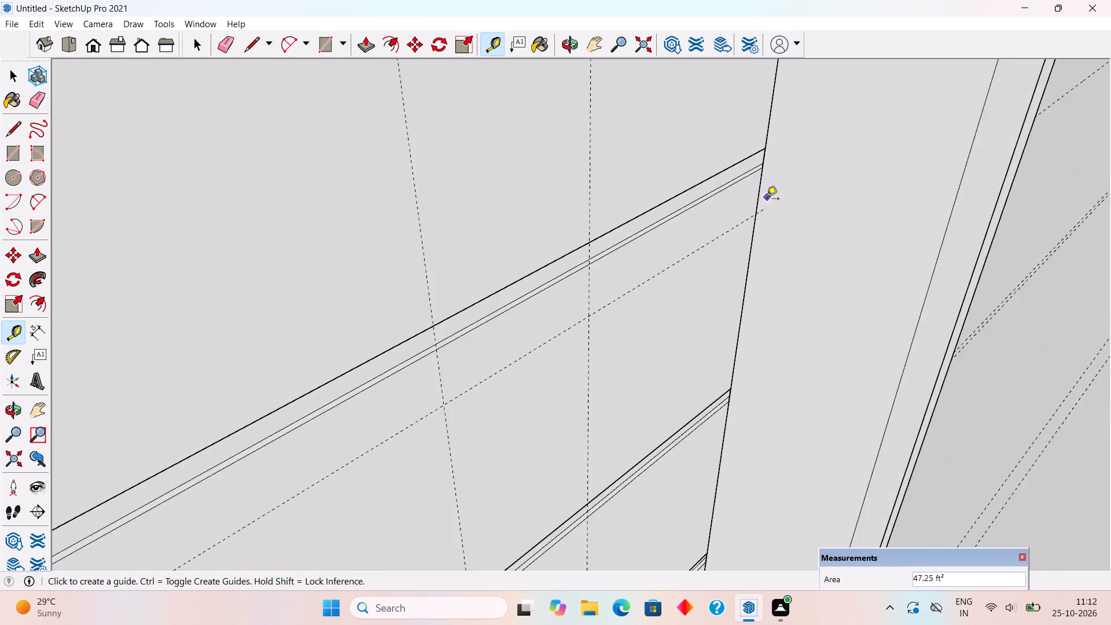
pyautogui.scroll(-13, 767, 209)
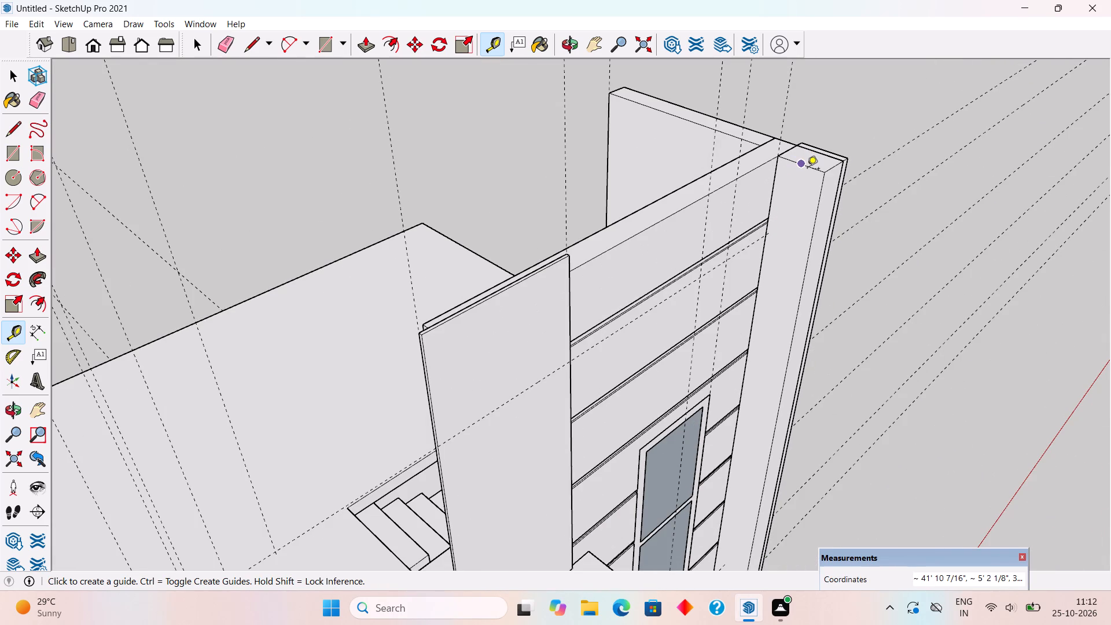
pyautogui.click(814, 170)
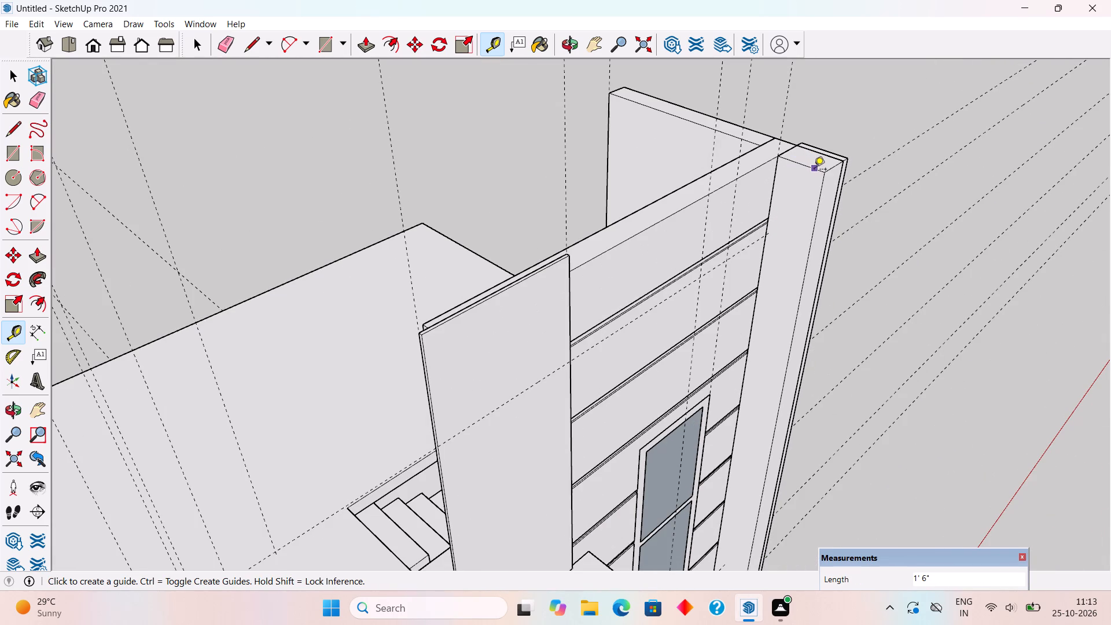
pyautogui.click(764, 237)
# On the end column's inner face, add a guide 1' below the existing one and another 9" below that.
pyautogui.moveTo(811, 252); pyautogui.dragTo(816, 193, button='middle')
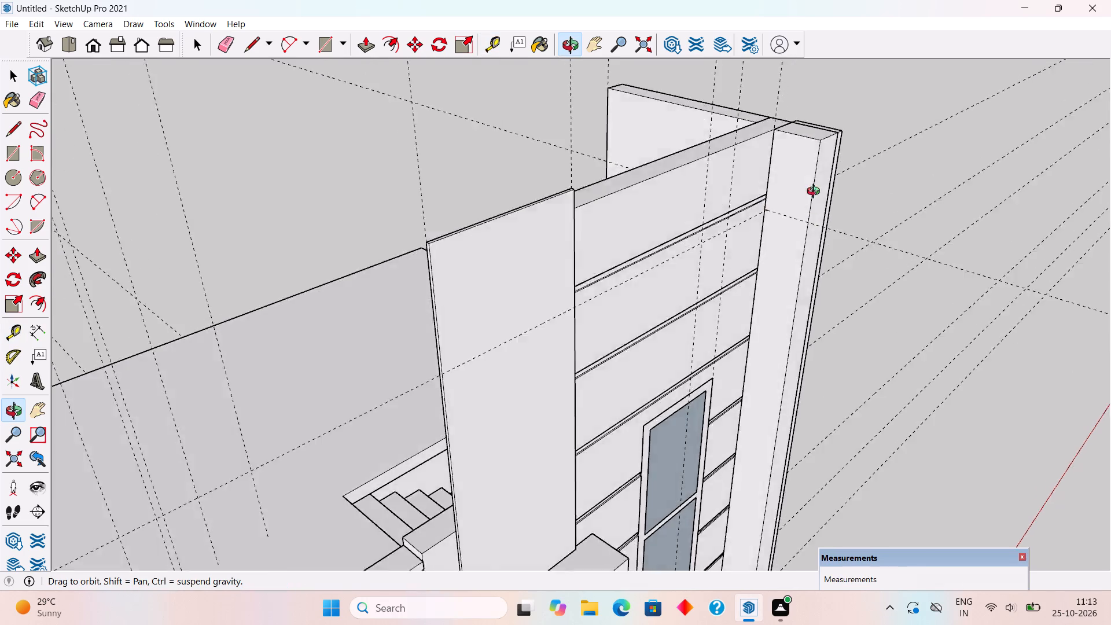
pyautogui.moveTo(816, 193); pyautogui.dragTo(657, 258, button='middle')
pyautogui.scroll(-1, 701, 150)
pyautogui.scroll(-2, 657, 258)
pyautogui.moveTo(698, 255); pyautogui.dragTo(812, 203, button='middle')
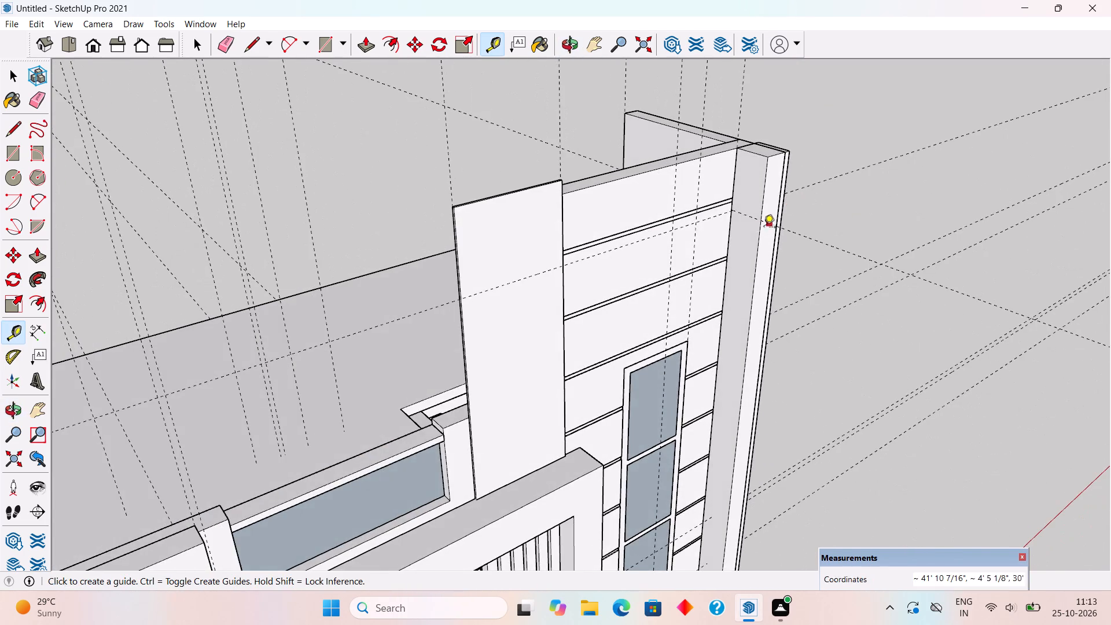
pyautogui.scroll(7, 761, 229)
pyautogui.moveTo(742, 215); pyautogui.dragTo(765, 181, button='middle')
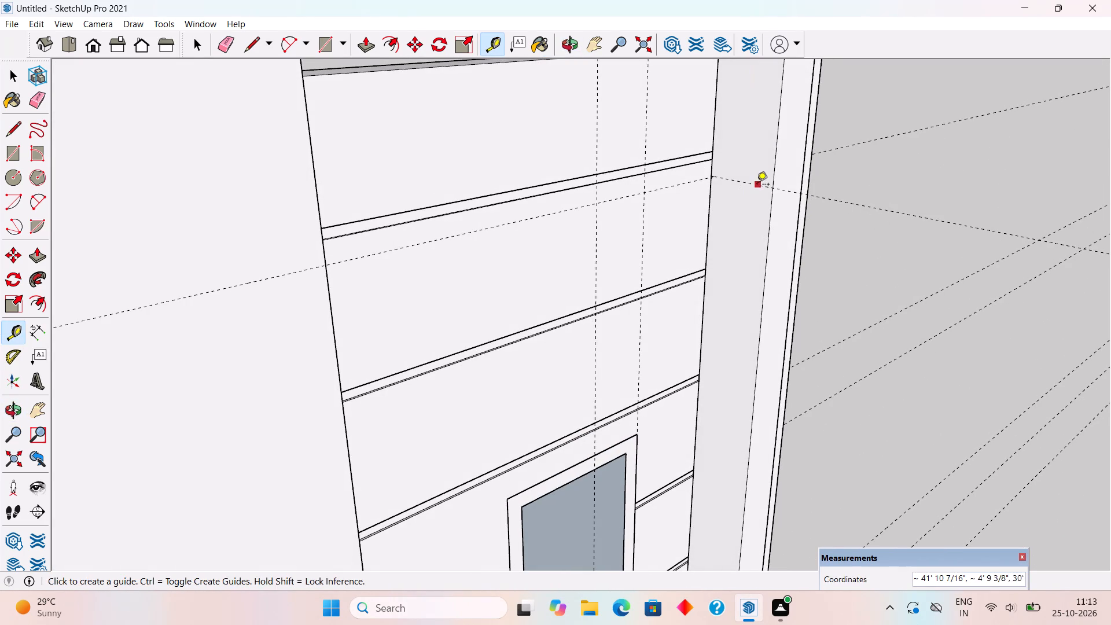
pyautogui.click(760, 189)
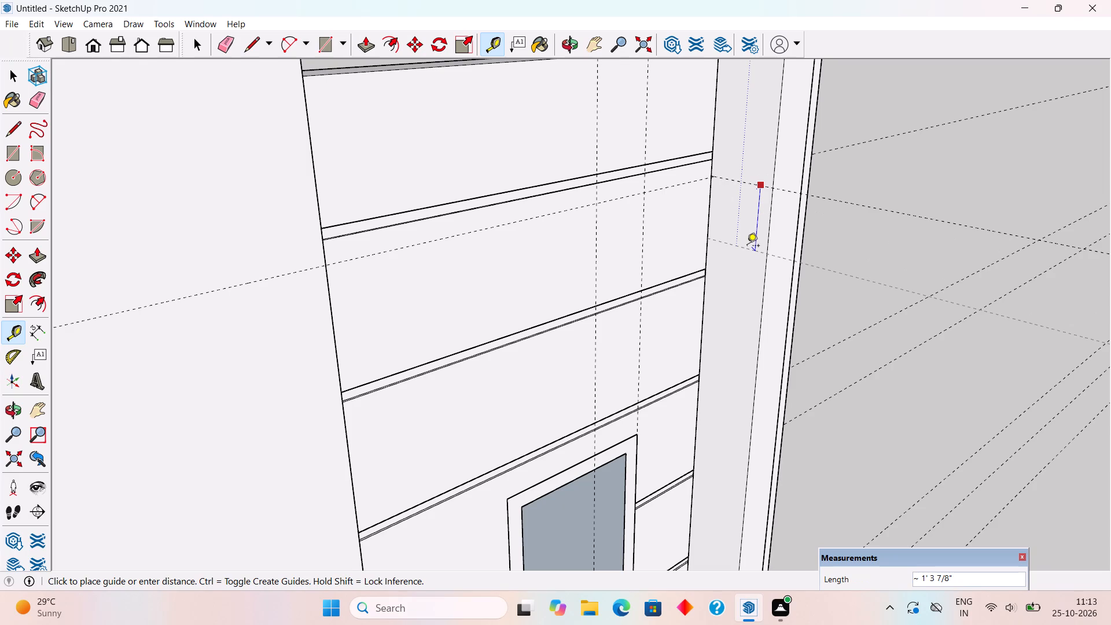
pyautogui.write("1'")
pyautogui.press('Return')
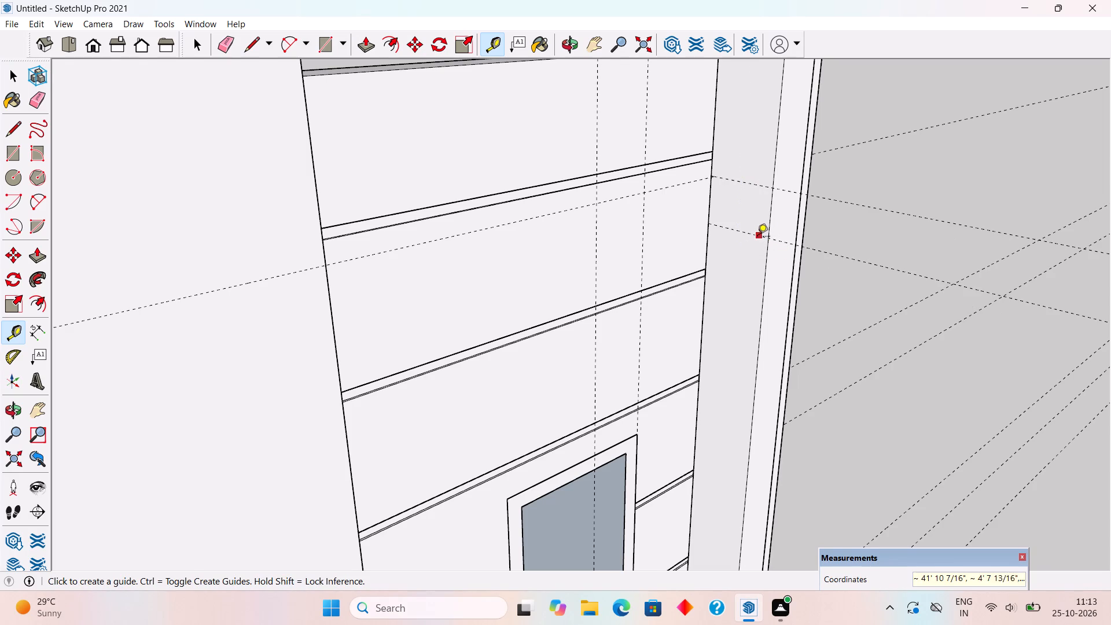
pyautogui.click(757, 237)
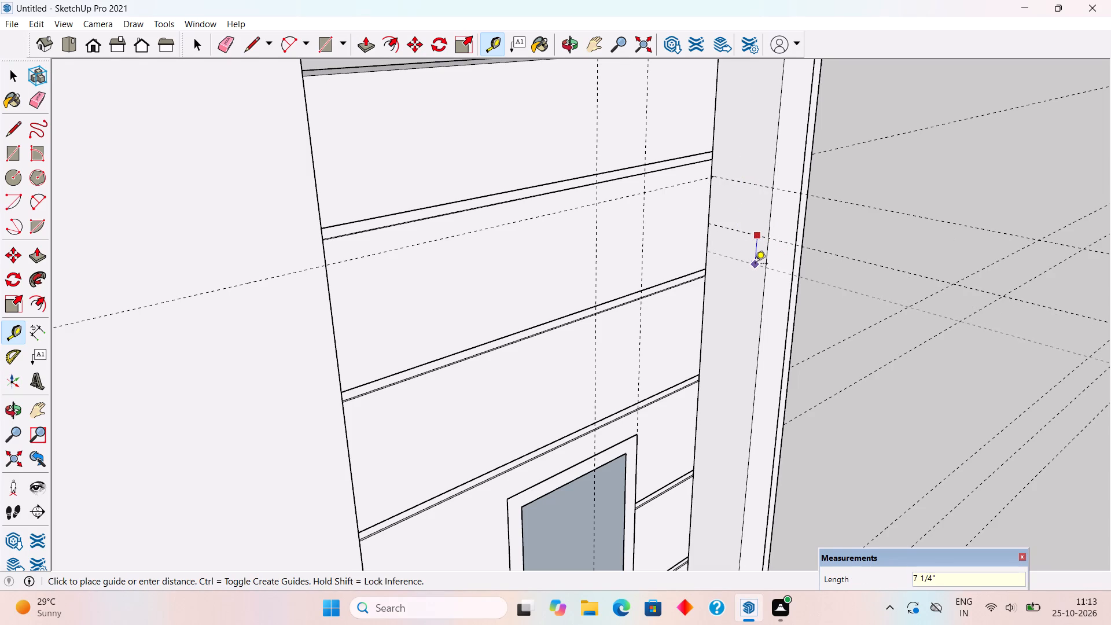
pyautogui.press('9')
pyautogui.hotkey('shift', '"')
pyautogui.press('Return')
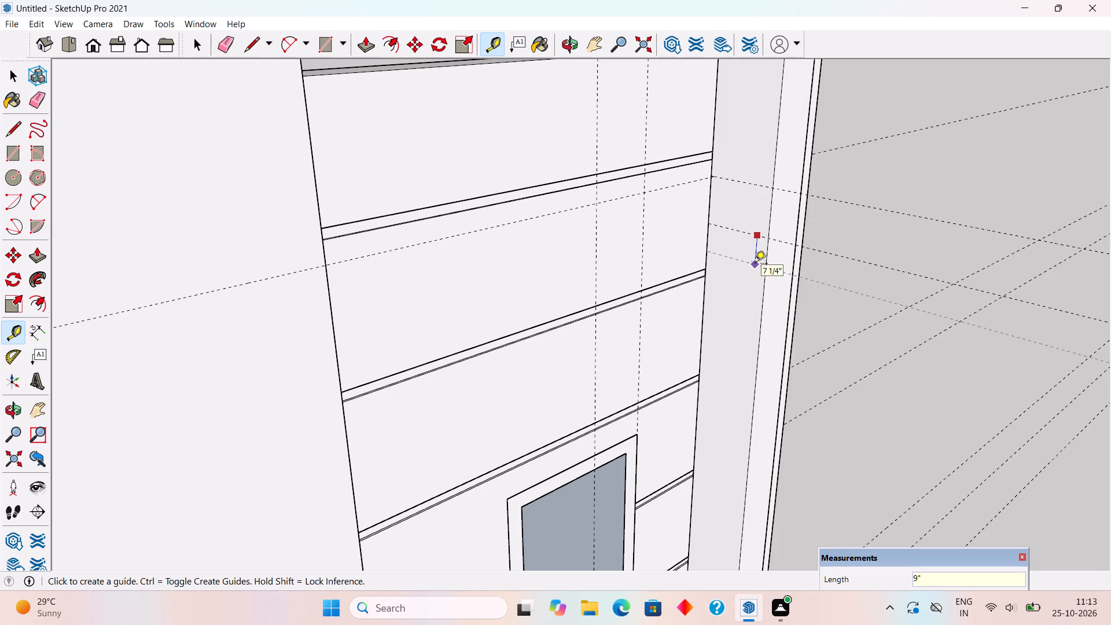
# Inside the end column's group, draw a line across its inner face along the lowest guide.
pyautogui.press('l')
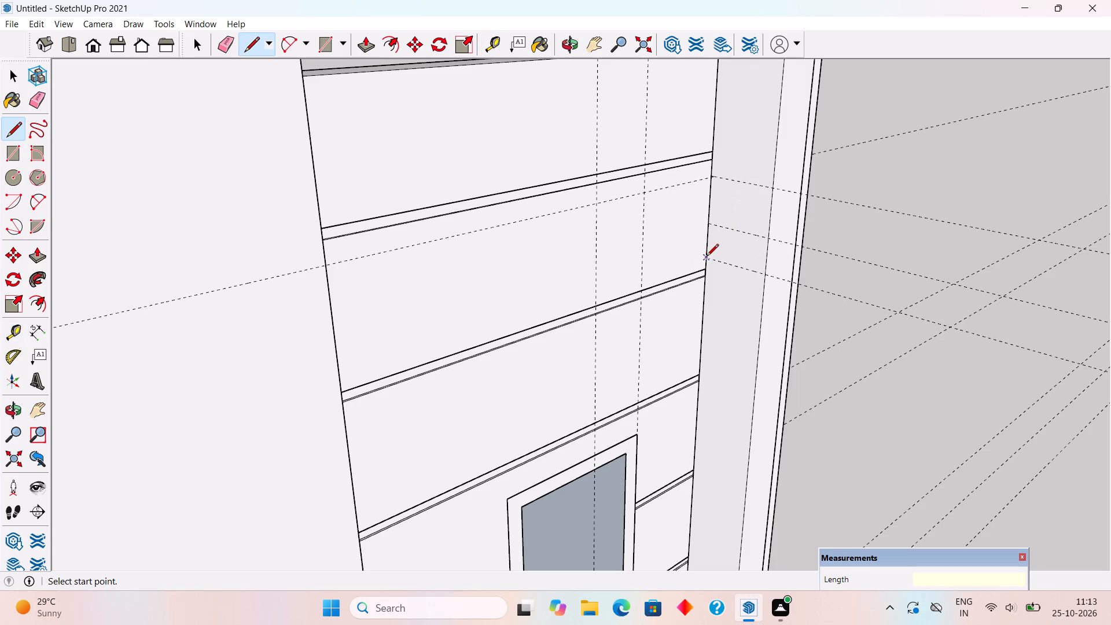
pyautogui.press('space')
pyautogui.tripleClick(740, 250)
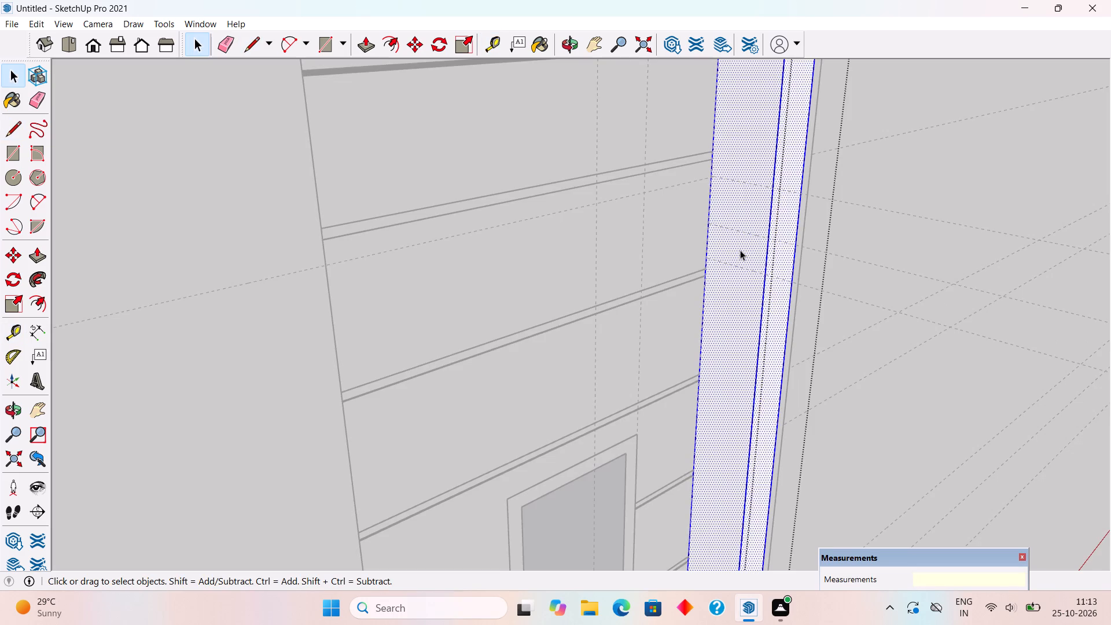
pyautogui.press('l')
pyautogui.click(705, 262)
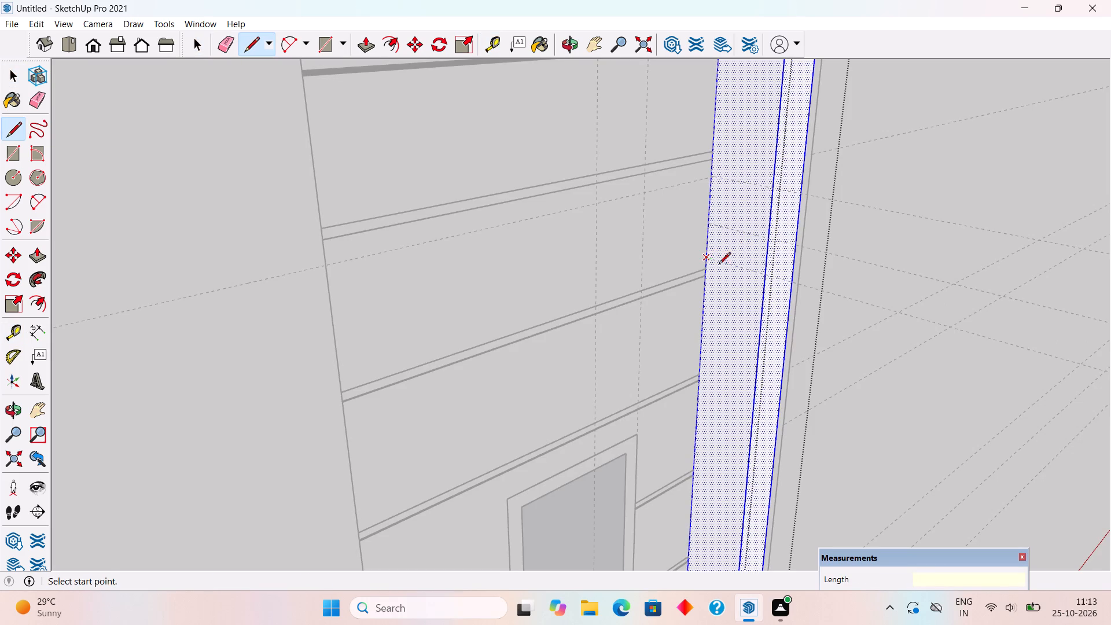
pyautogui.click(764, 275)
pyautogui.scroll(-7, 765, 278)
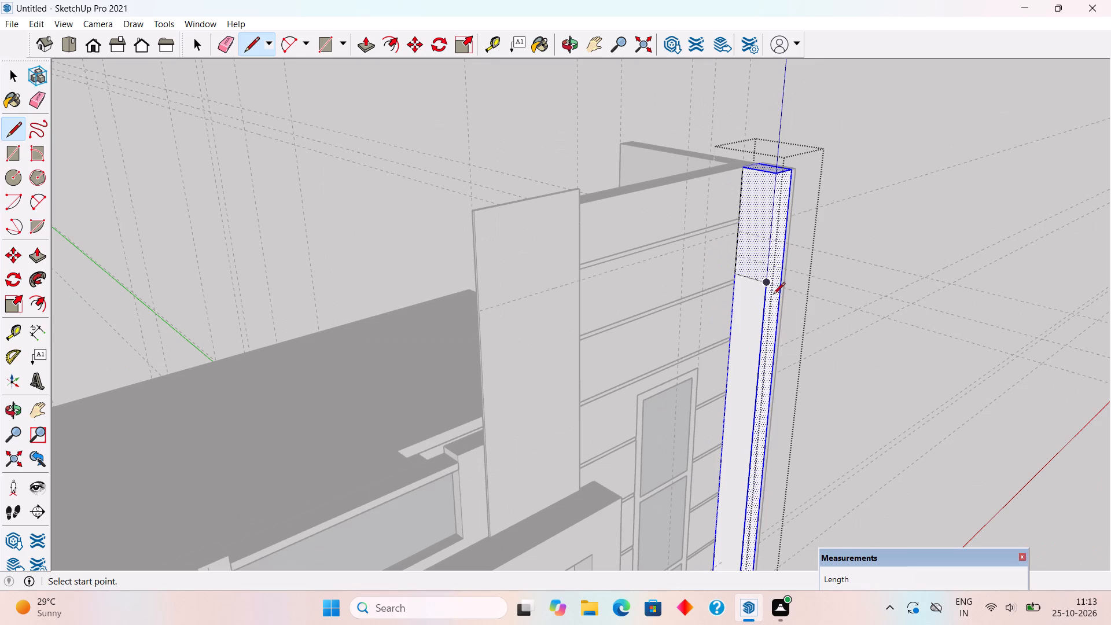
pyautogui.press('space')
# Push the end column's top face down by 2' 6".
pyautogui.moveTo(777, 152); pyautogui.dragTo(783, 222, button='middle')
pyautogui.press('p')
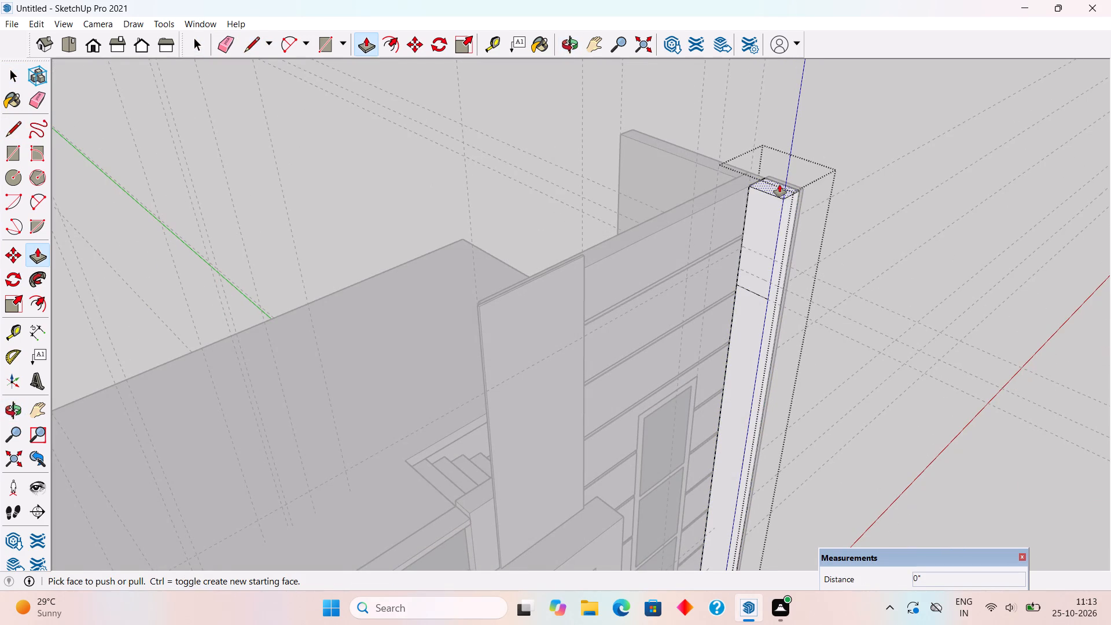
pyautogui.click(779, 186)
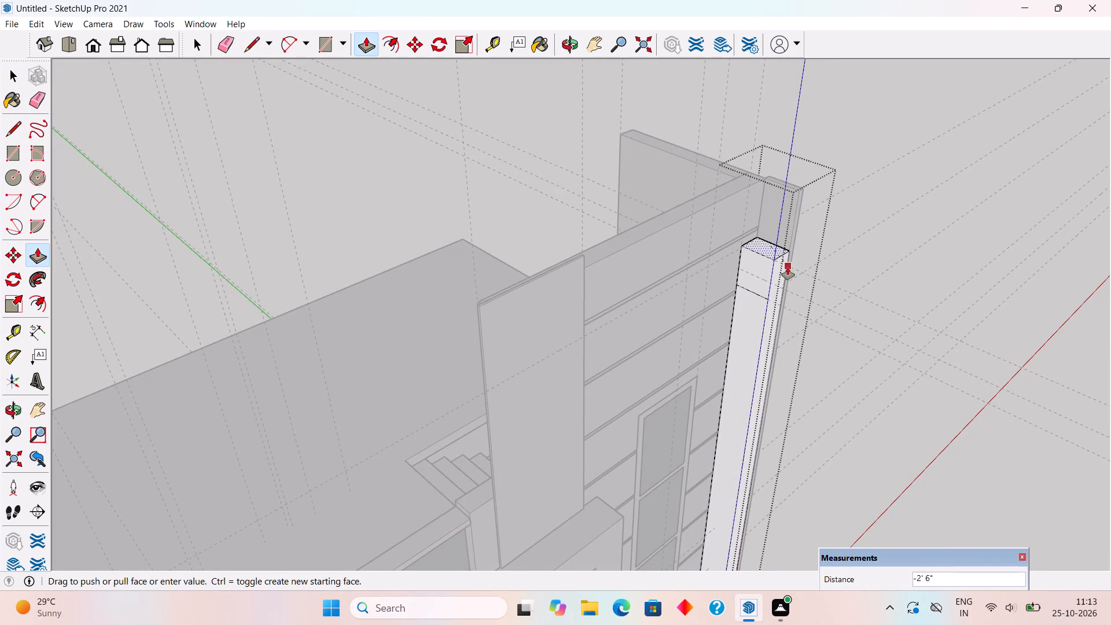
pyautogui.click(788, 267)
# Pull the upper part of the end column's inner face out 12' 6" as a beam reaching the tall wall's far edge.
pyautogui.click(748, 276)
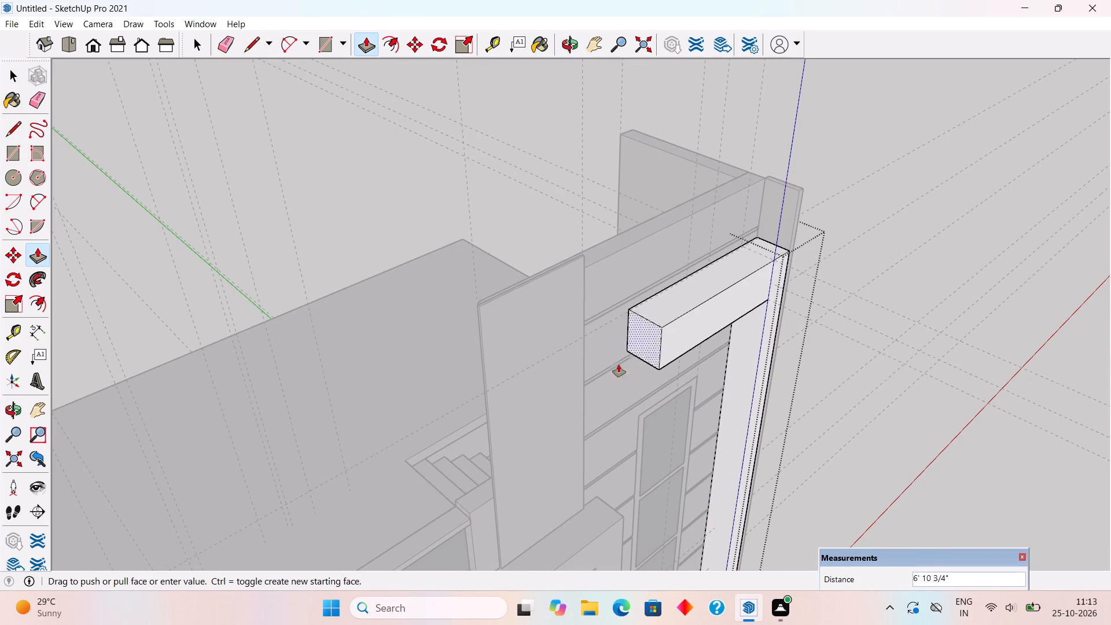
pyautogui.click(480, 356)
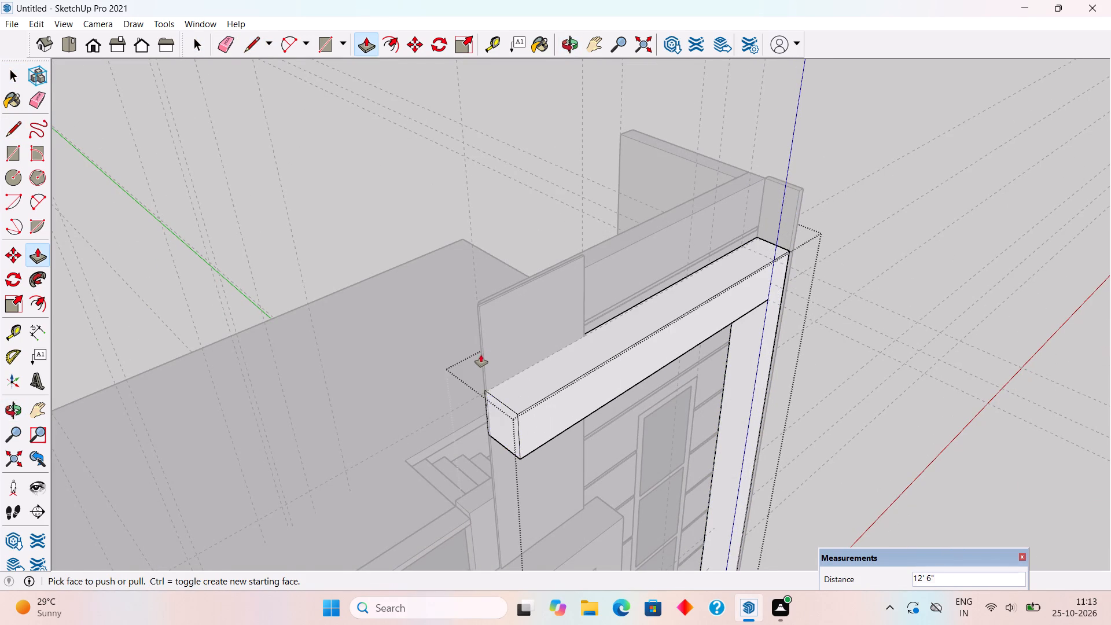
pyautogui.scroll(-10, 481, 355)
pyautogui.moveTo(565, 386); pyautogui.dragTo(515, 163, button='middle')
pyautogui.press('space')
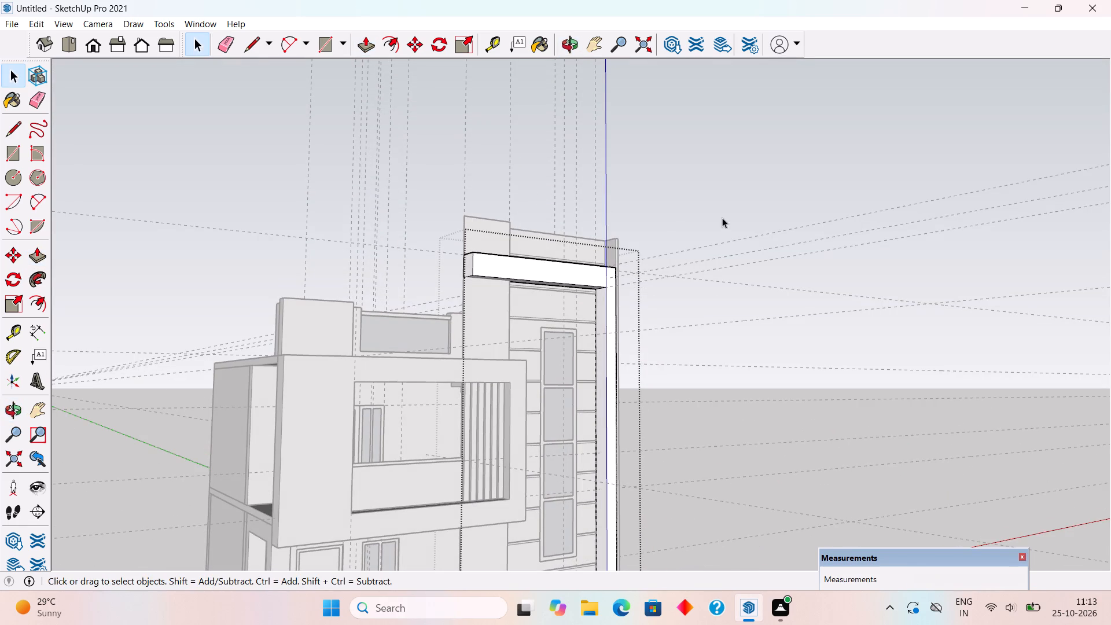
pyautogui.middleClick(723, 218)
pyautogui.click(713, 208)
# Inside the column and beam group, extend the beam's end face another 13' 6" to line up with the upper-floor frame's outer corner.
pyautogui.moveTo(553, 245); pyautogui.dragTo(424, 297, button='middle')
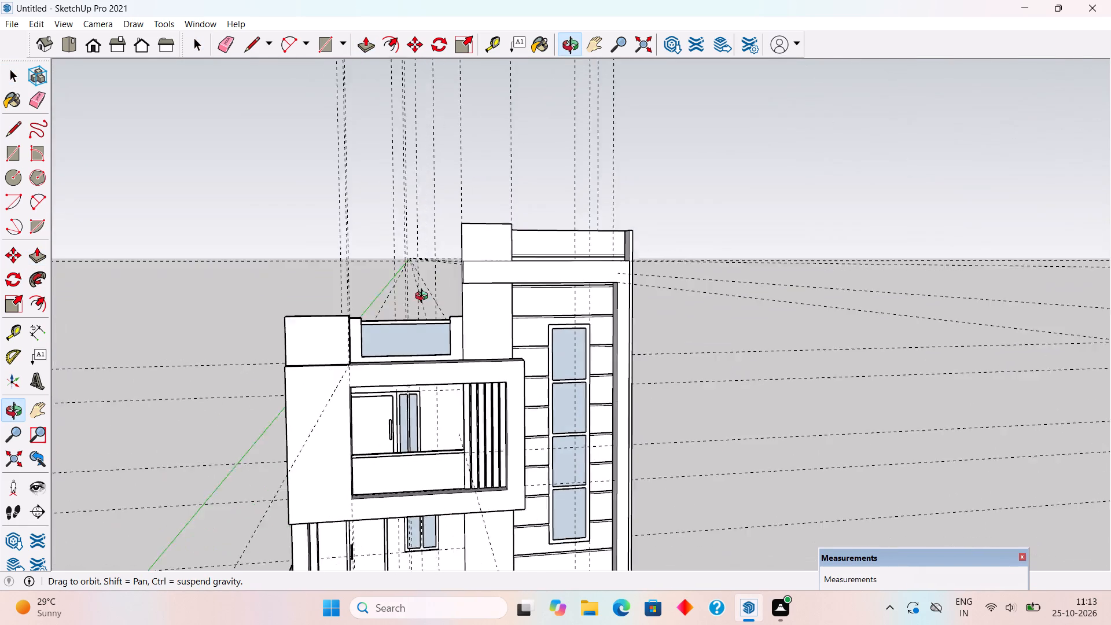
pyautogui.moveTo(424, 297); pyautogui.dragTo(345, 266, button='middle')
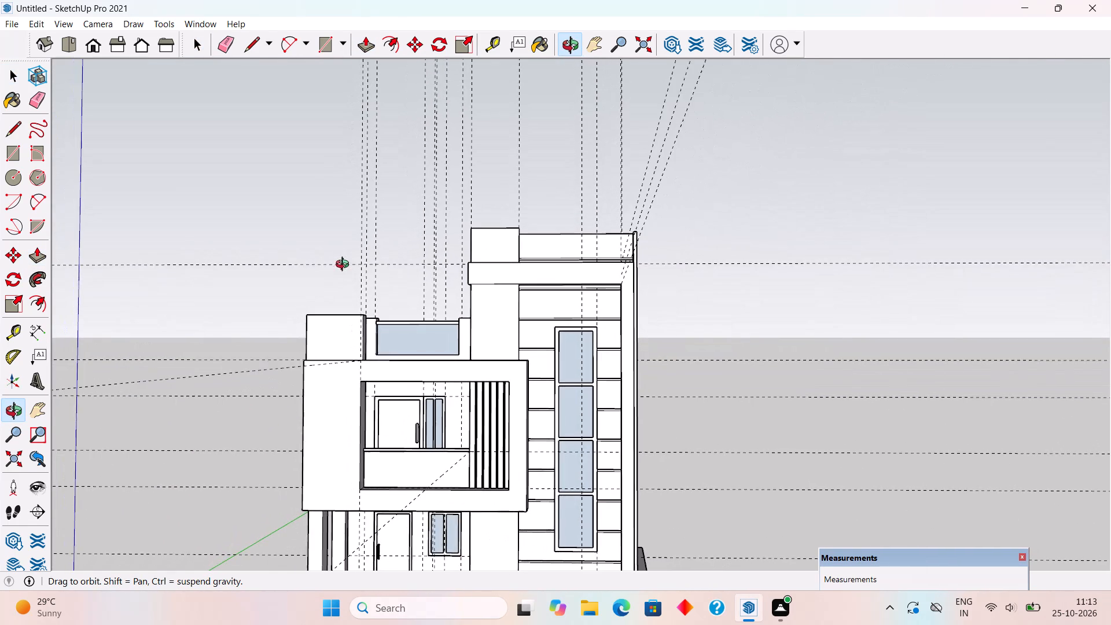
pyautogui.moveTo(345, 266); pyautogui.dragTo(344, 266, button='middle')
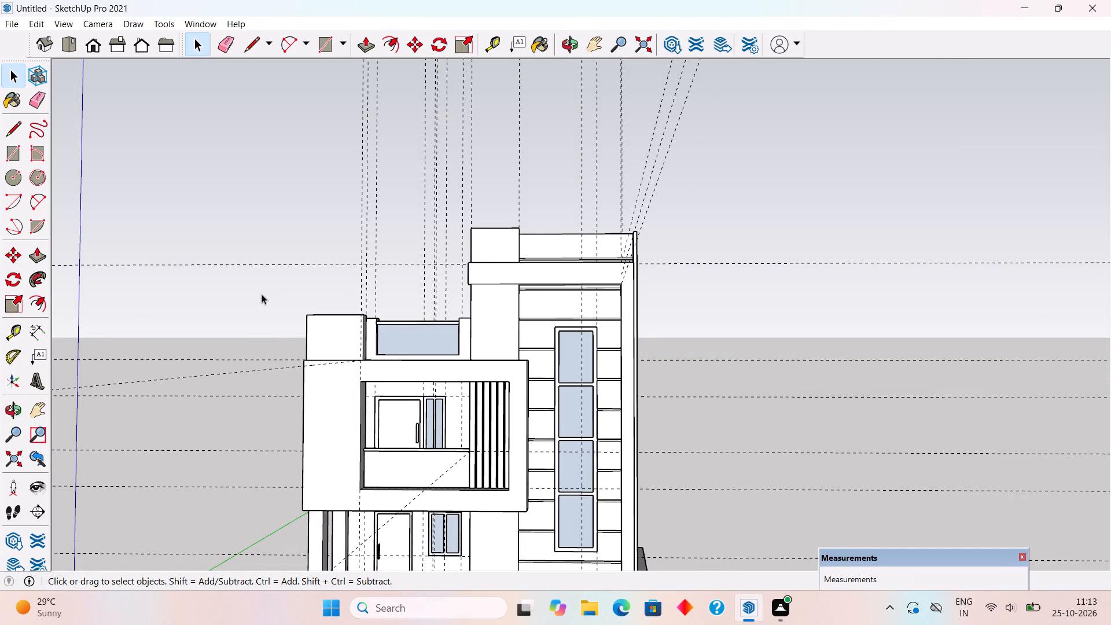
pyautogui.moveTo(283, 289); pyautogui.dragTo(699, 341, button='middle')
pyautogui.scroll(4, 573, 275)
pyautogui.doubleClick(635, 289)
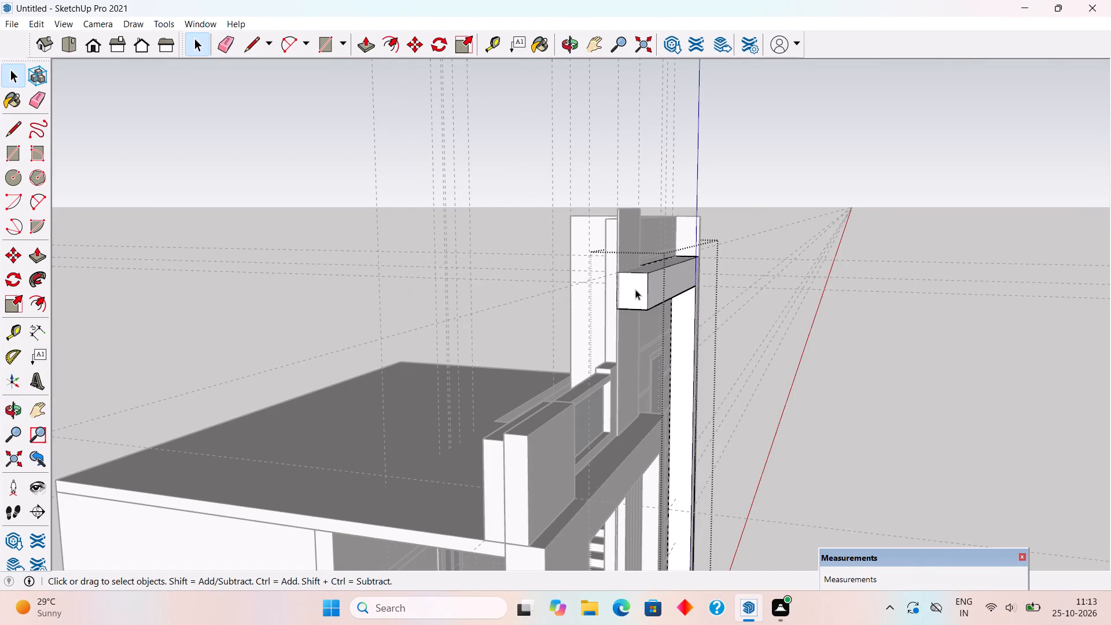
pyautogui.click(635, 289)
pyautogui.press('p')
pyautogui.click(636, 288)
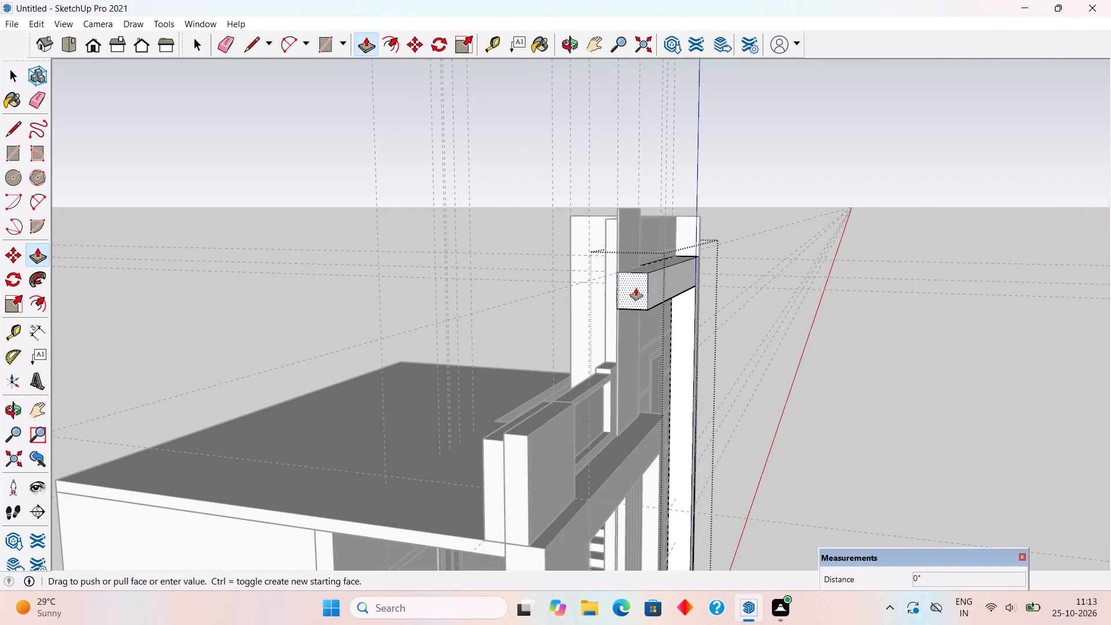
pyautogui.click(545, 549)
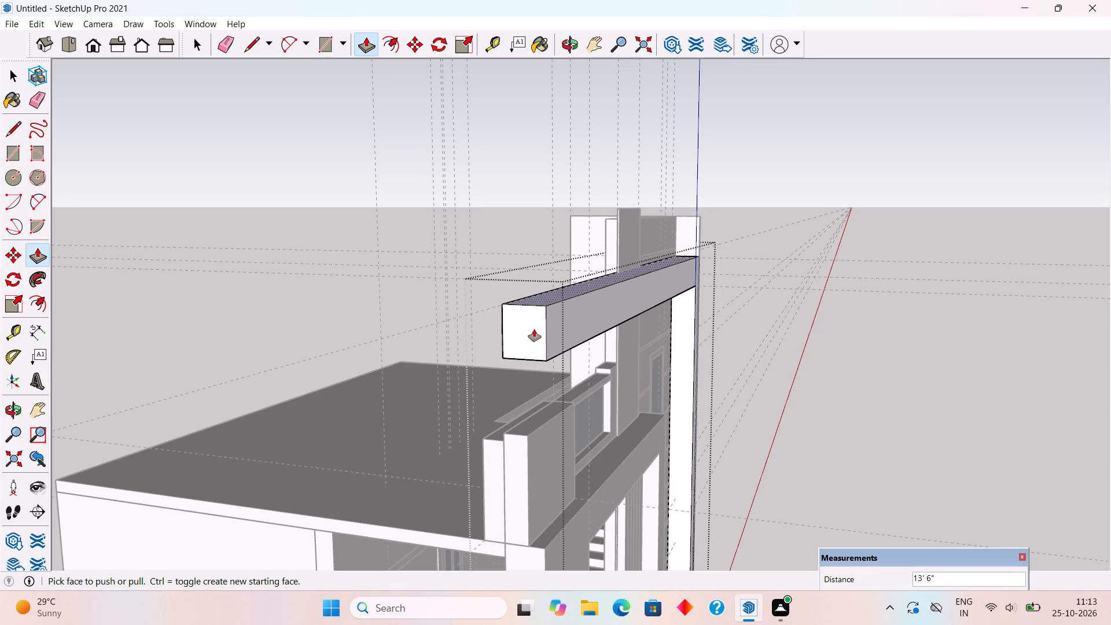
# Pull the beam's end face out a further 1' and leave the group.
pyautogui.click(534, 328)
pyautogui.write("1'")
pyautogui.press('Return')
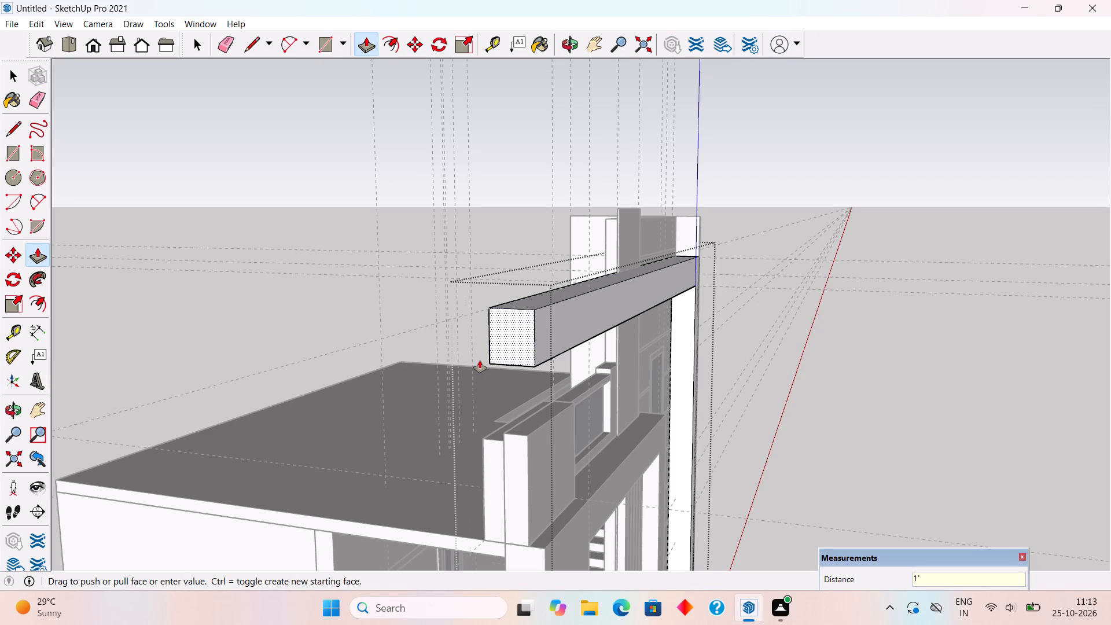
pyautogui.press('space')
pyautogui.click(924, 367)
# Open the thin side panel beside the end column and place a guide on its inner face 3" above the beam's top.
pyautogui.moveTo(841, 370); pyautogui.dragTo(630, 381, button='middle')
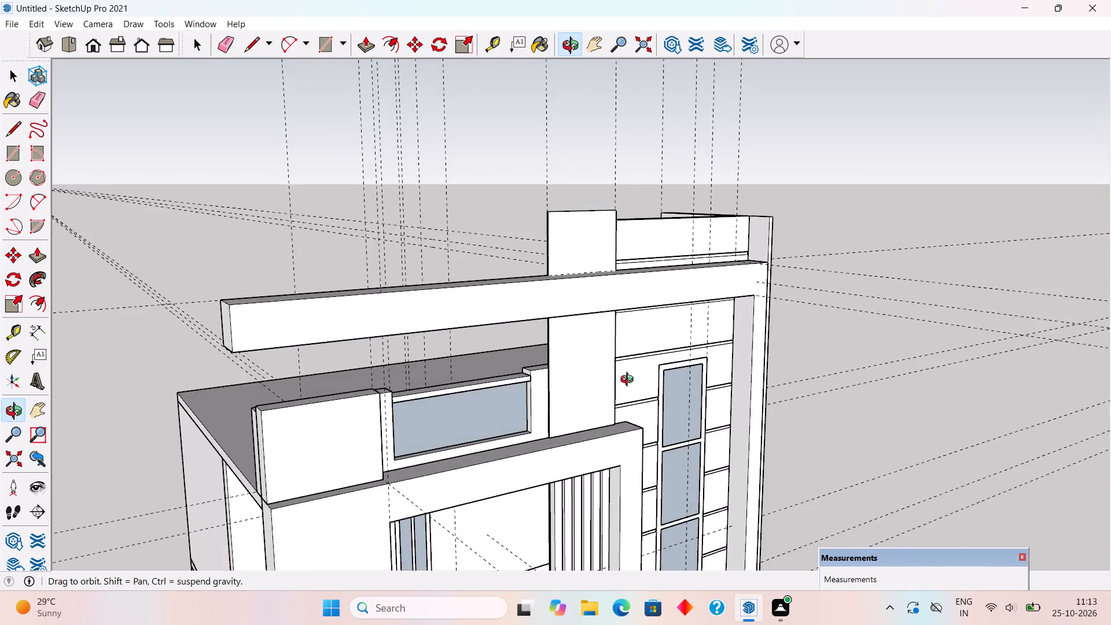
pyautogui.moveTo(630, 381); pyautogui.dragTo(629, 381, button='middle')
pyautogui.moveTo(837, 284); pyautogui.dragTo(909, 428, button='middle')
pyautogui.scroll(7, 720, 256)
pyautogui.scroll(6, 818, 217)
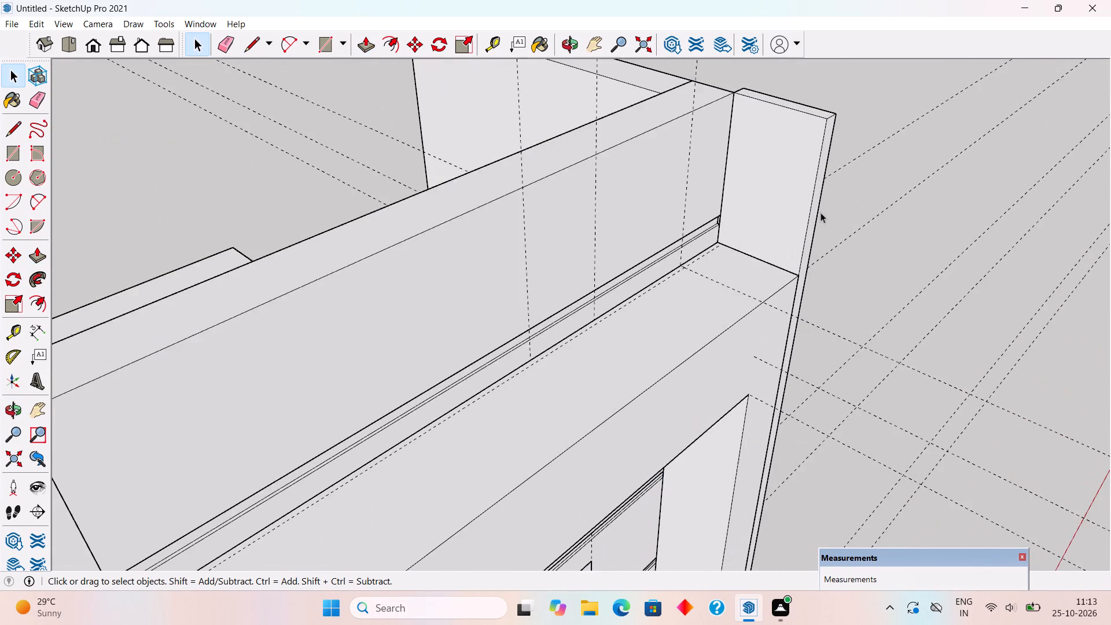
pyautogui.scroll(5, 791, 233)
pyautogui.tripleClick(792, 233)
pyautogui.moveTo(844, 278); pyautogui.dragTo(740, 278, button='middle')
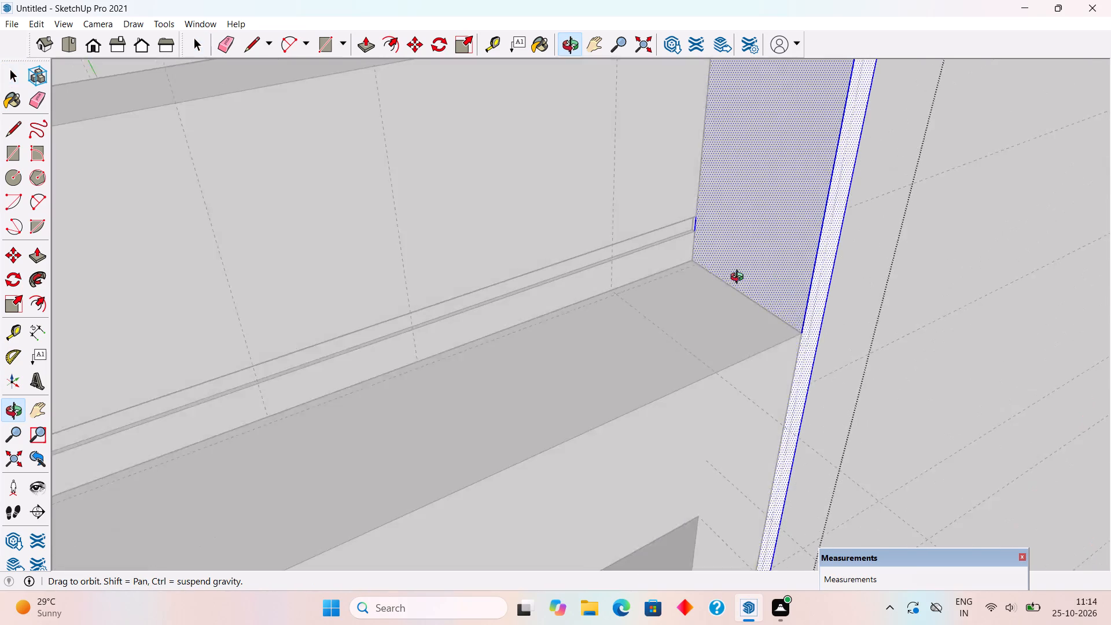
pyautogui.moveTo(740, 278); pyautogui.dragTo(702, 223, button='middle')
pyautogui.press('t')
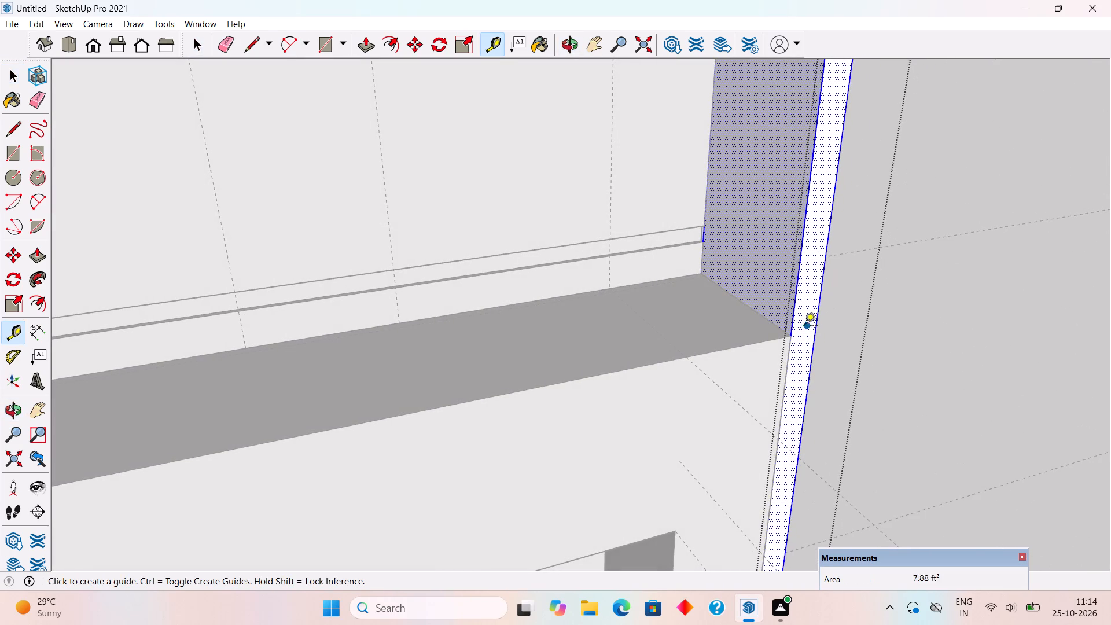
pyautogui.click(796, 300)
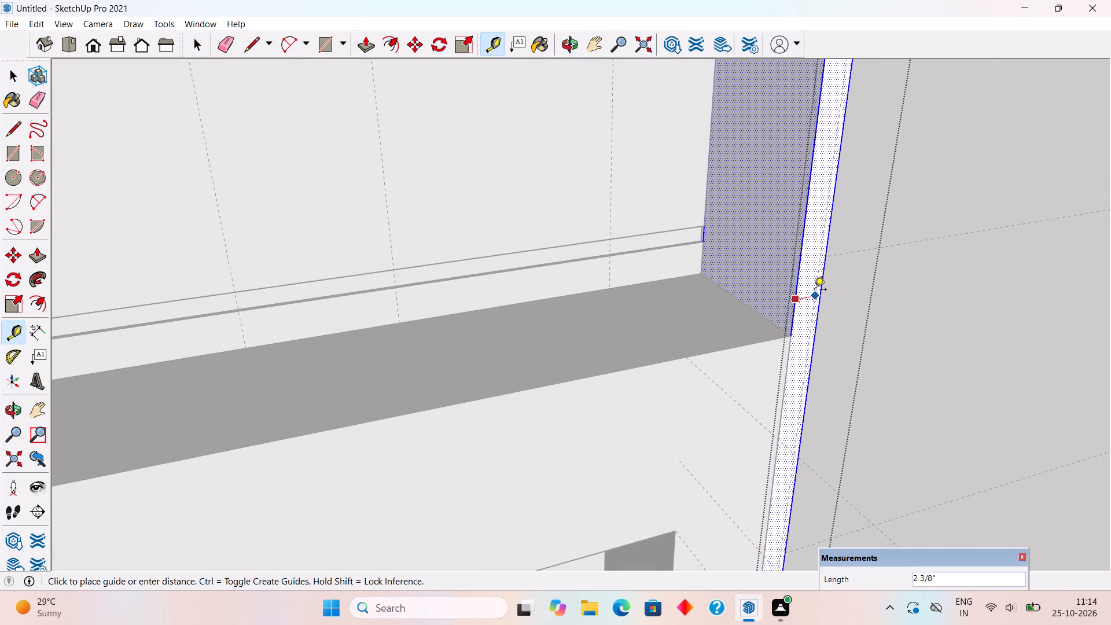
pyautogui.press('space')
pyautogui.write('t')
pyautogui.click(765, 317)
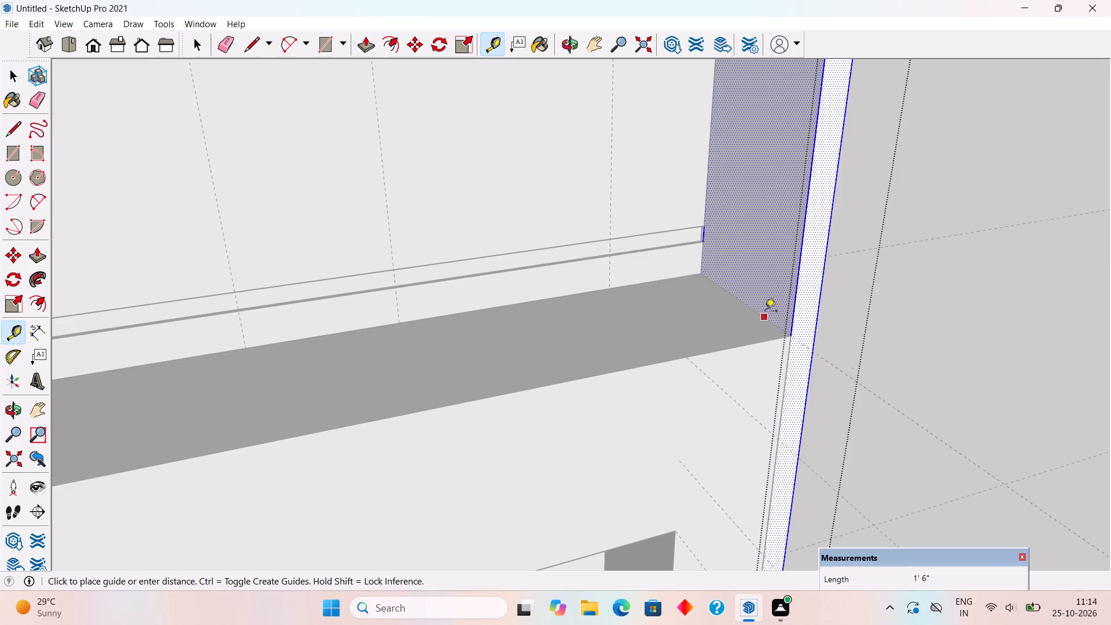
pyautogui.write('3"')
pyautogui.press('Return')
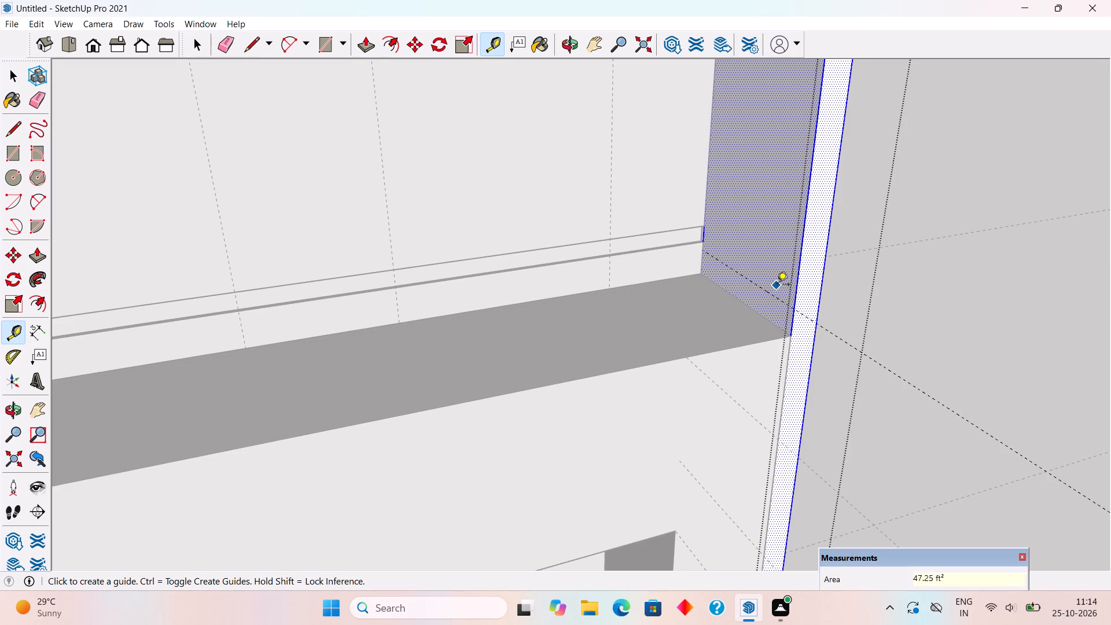
# Draw a line across the side panel's inner face along the beam's top surface.
pyautogui.press('l')
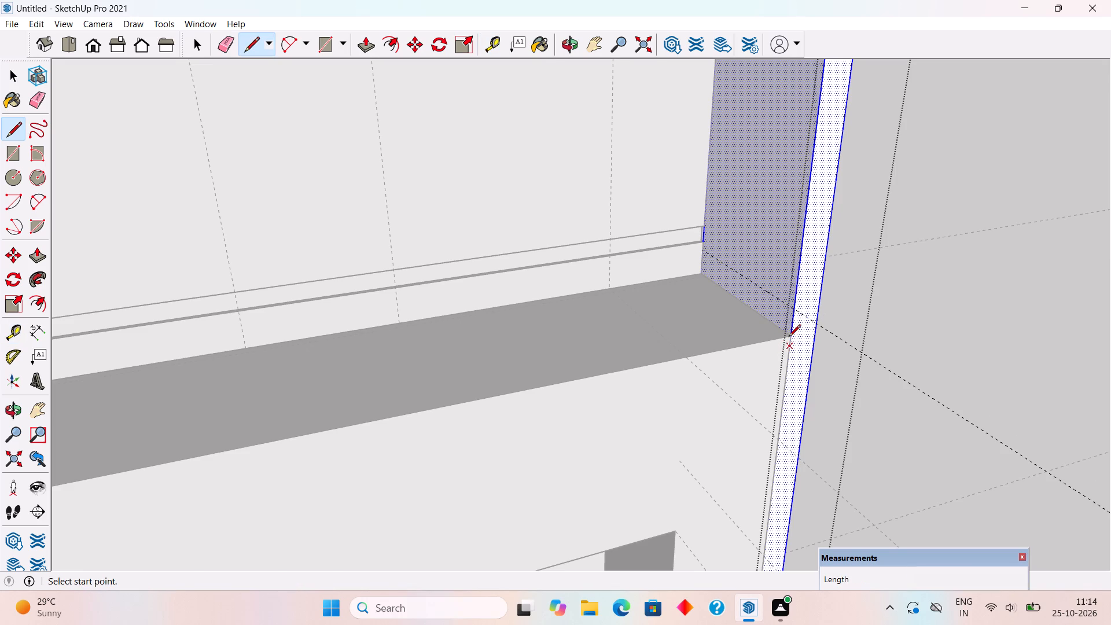
pyautogui.click(789, 337)
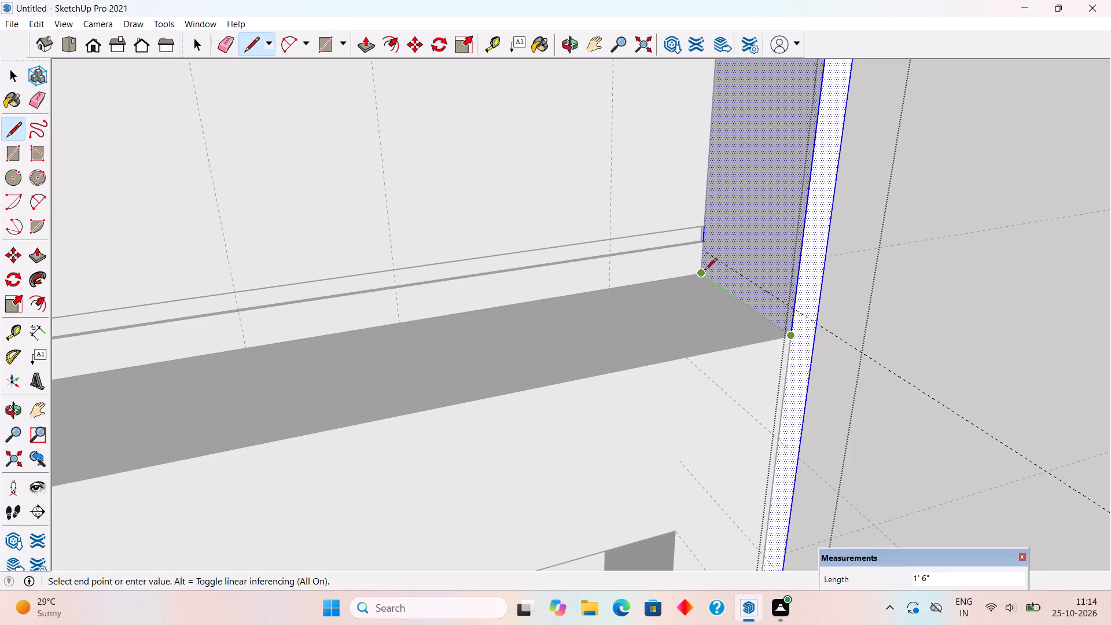
pyautogui.click(705, 271)
pyautogui.press('space')
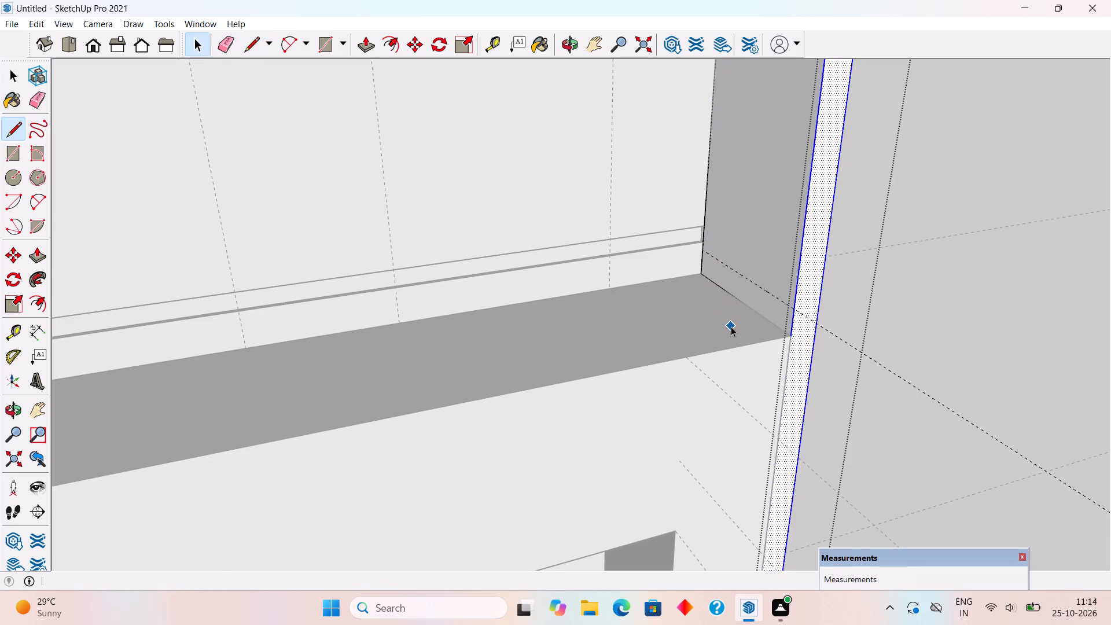
# Push the side panel's top face down 2' 3" to the guide above the beam.
pyautogui.scroll(-8, 731, 326)
pyautogui.moveTo(766, 242); pyautogui.dragTo(800, 321, button='middle')
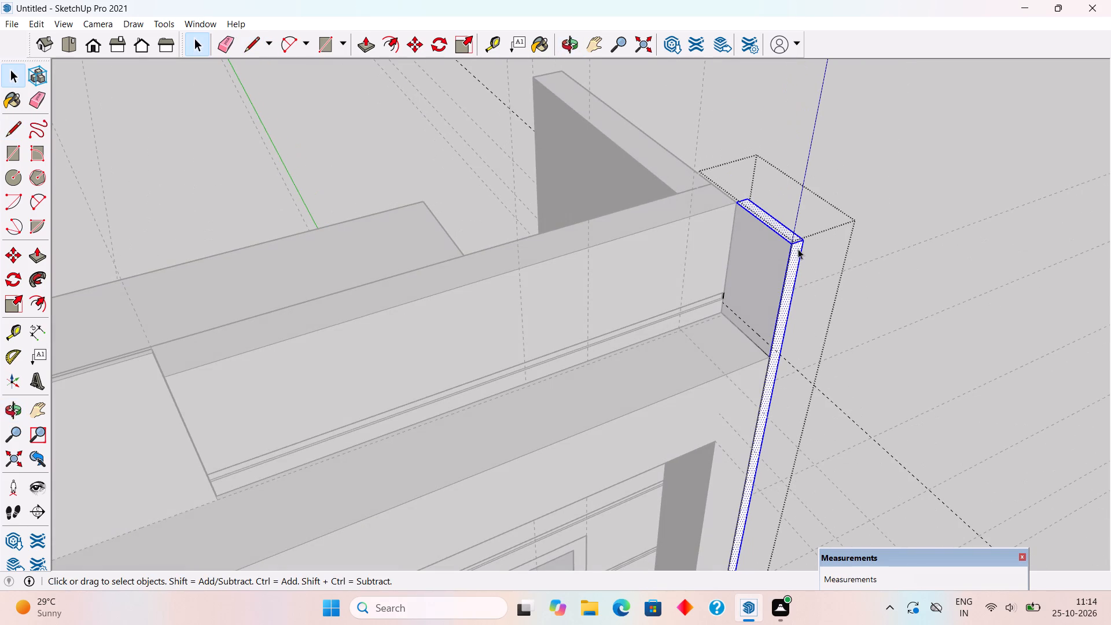
pyautogui.press('p')
pyautogui.click(785, 230)
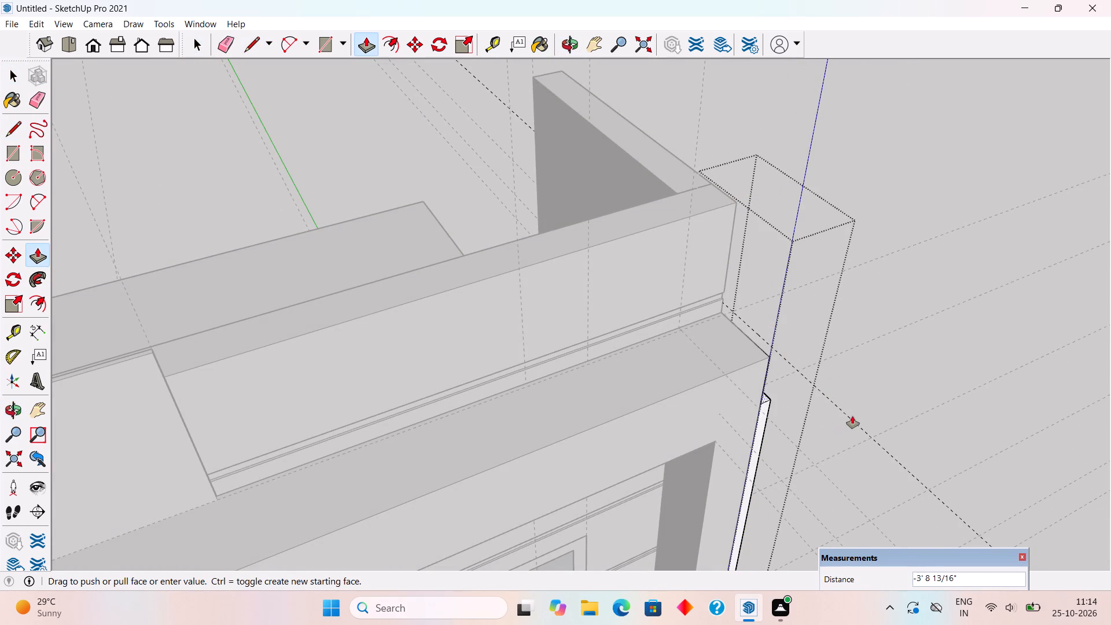
pyautogui.moveTo(918, 473); pyautogui.dragTo(901, 454, button='middle')
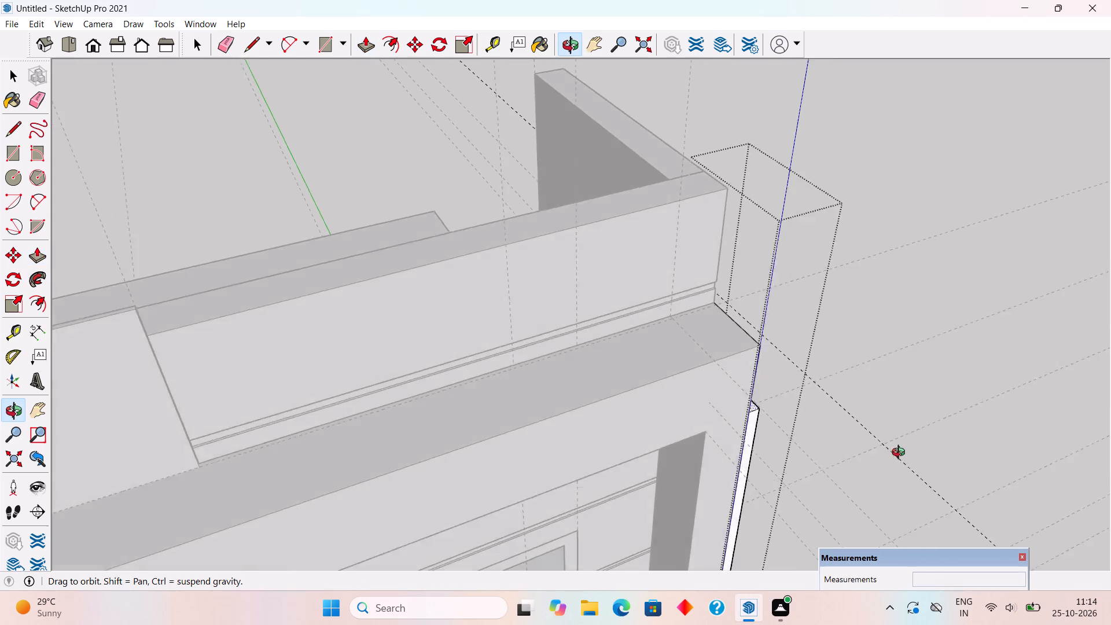
pyautogui.moveTo(901, 454); pyautogui.dragTo(847, 380, button='middle')
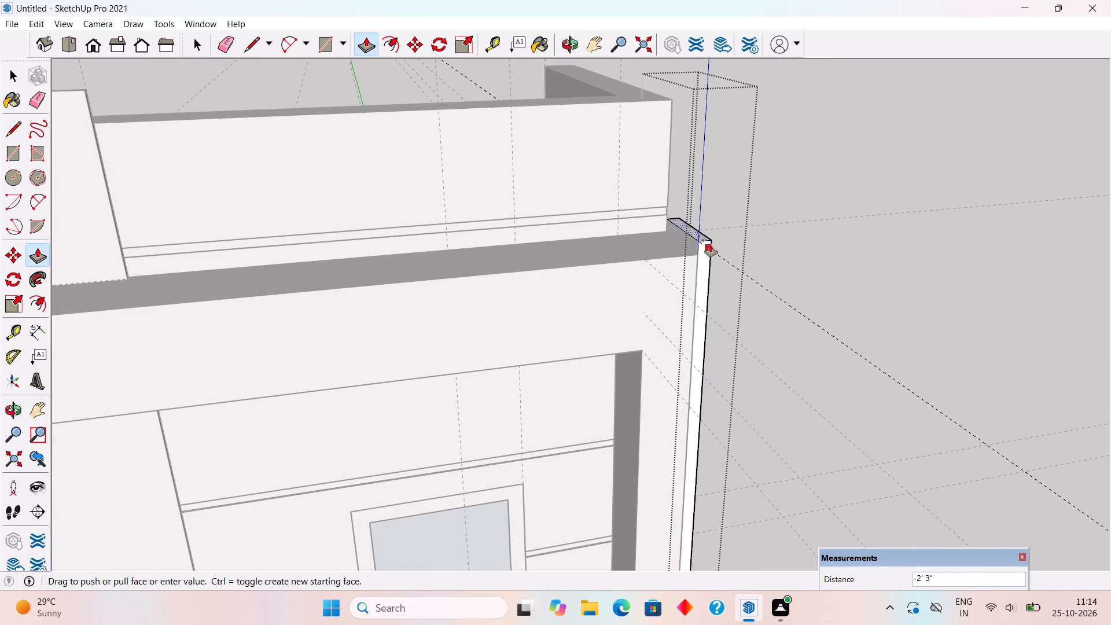
pyautogui.click(711, 245)
# Pull the panel's 3" strip above the beam out 28' to cap the beam up to its far end.
pyautogui.moveTo(693, 280); pyautogui.dragTo(805, 318, button='middle')
pyautogui.scroll(4, 752, 262)
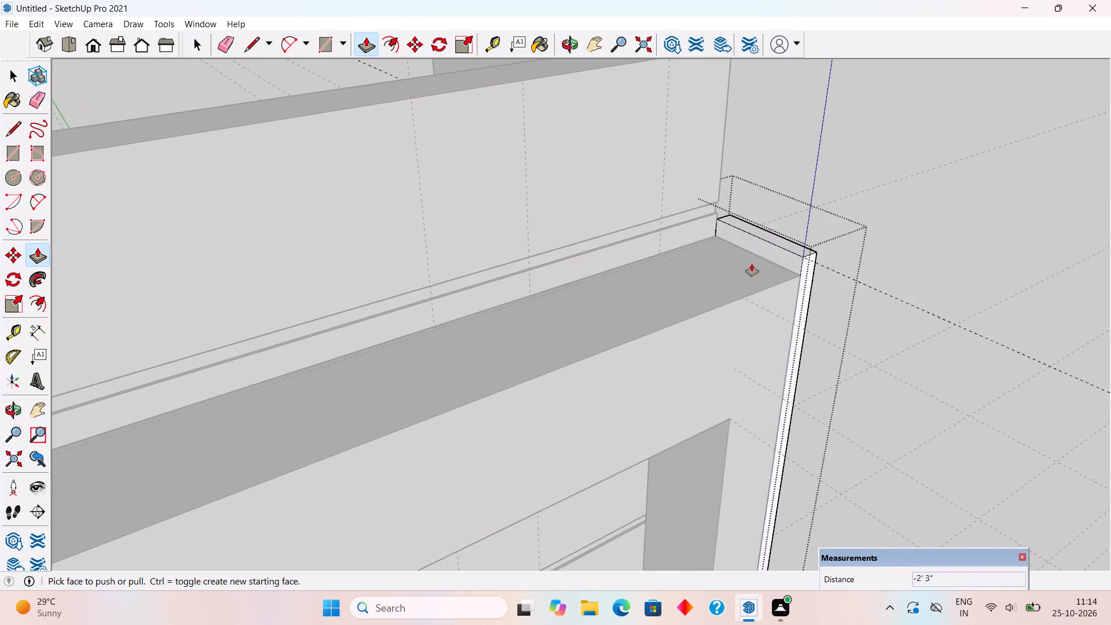
pyautogui.click(768, 248)
pyautogui.scroll(-17, 630, 325)
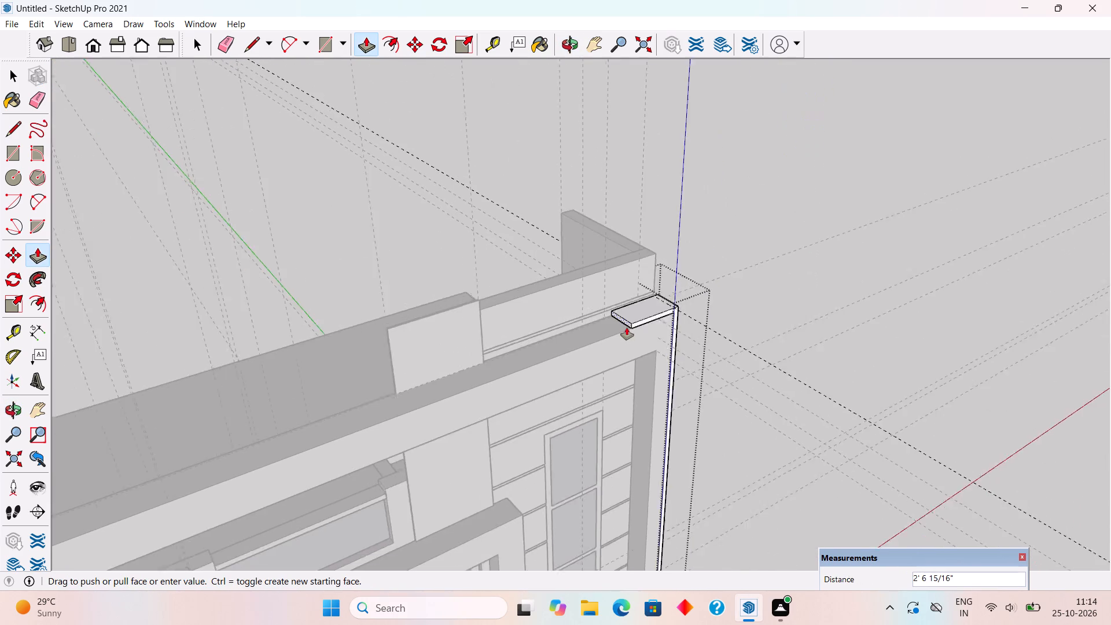
pyautogui.scroll(-7, 627, 328)
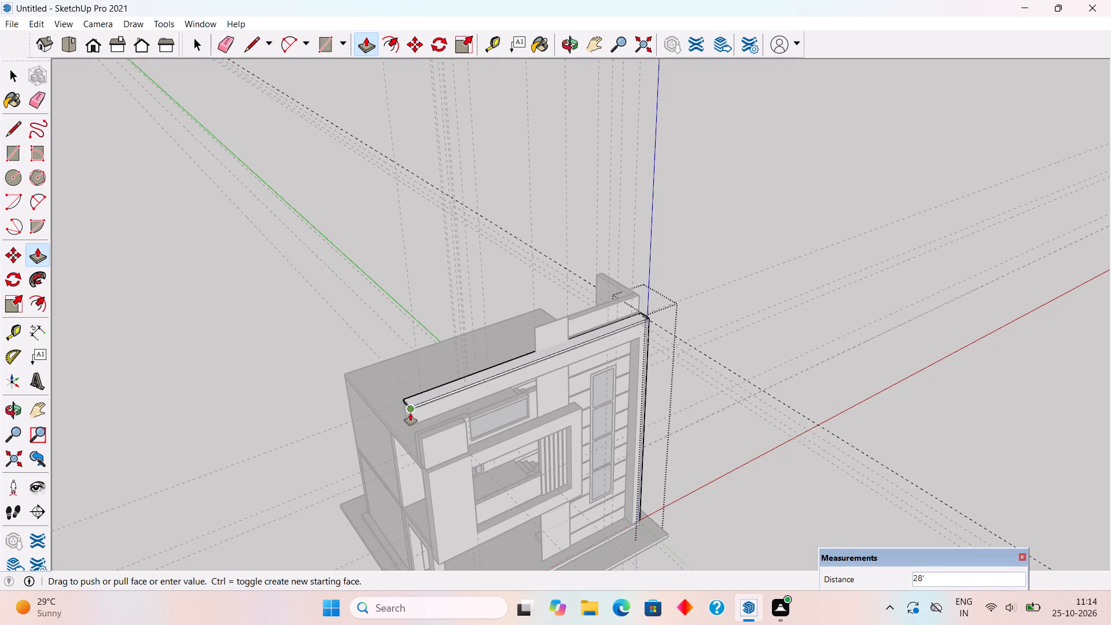
pyautogui.click(410, 413)
pyautogui.press('space')
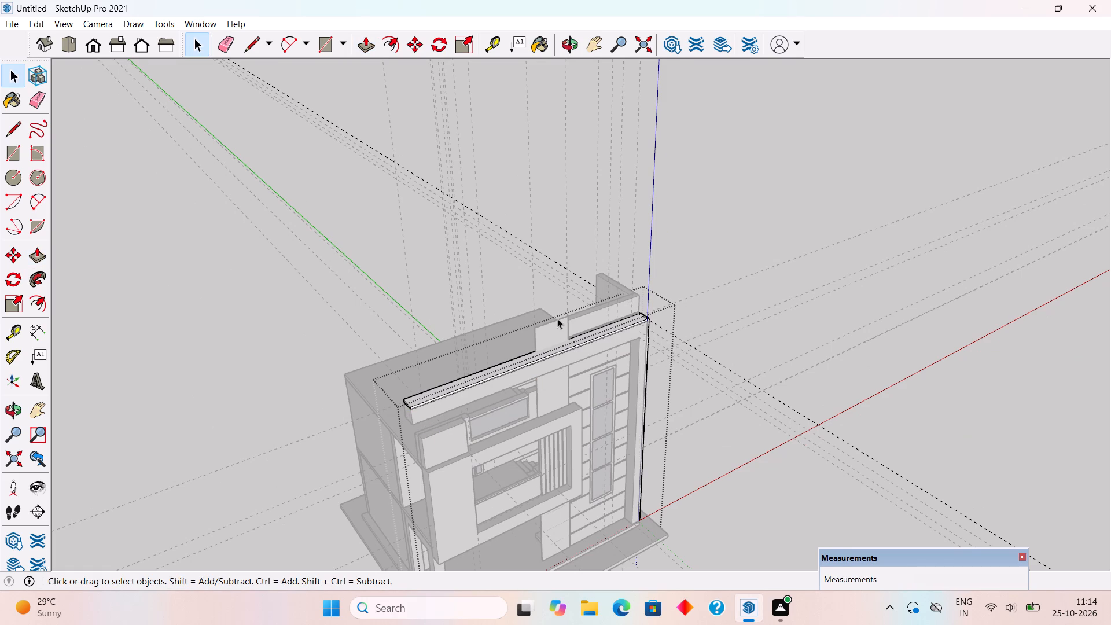